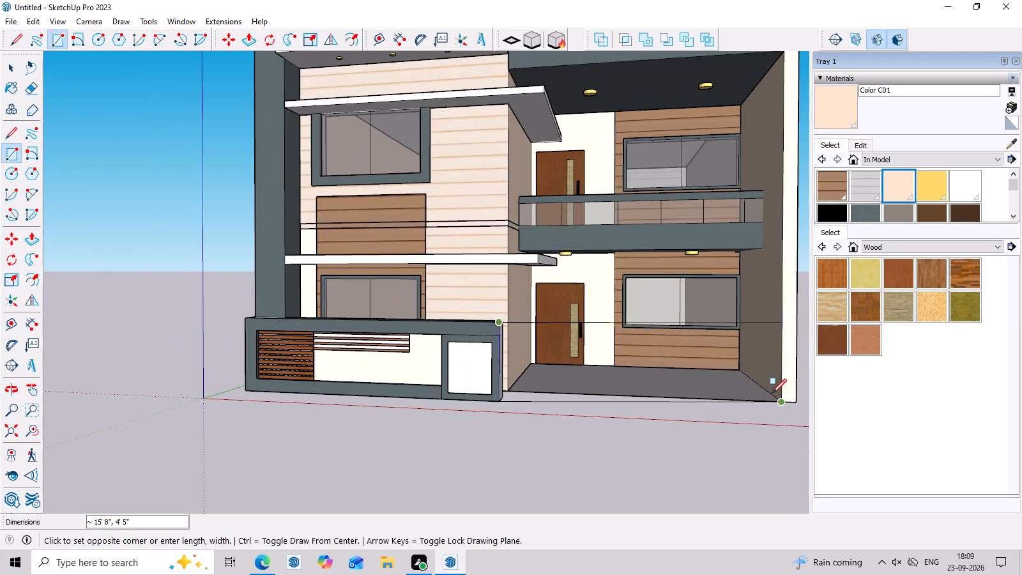
Finish the rectangle across the porch opening as a 16' by 4' 5" face locked to the low wall's front plane.
scroll(772, 394, "down", 2)
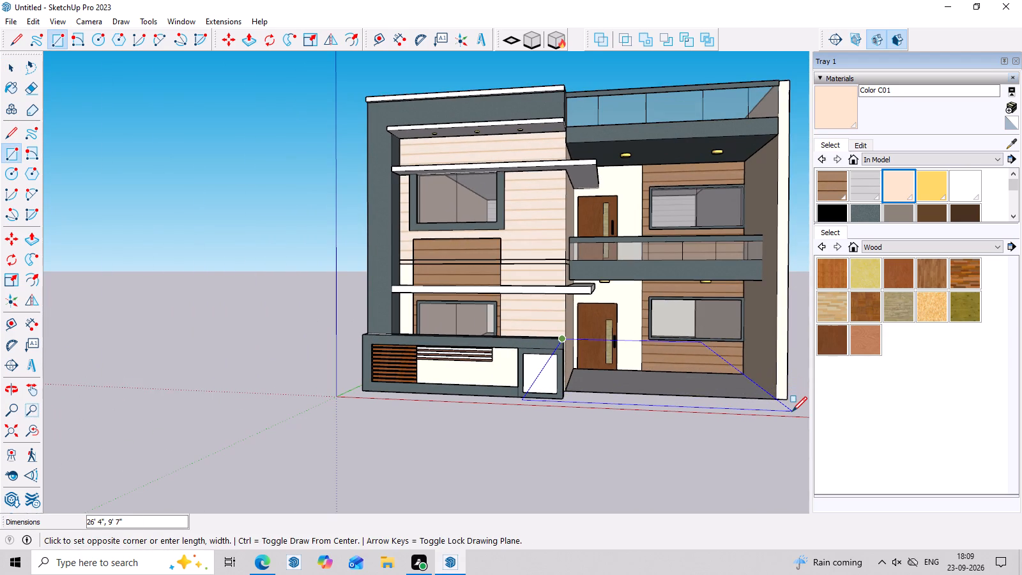
key("Left")
middle_click_drag(792, 411, 586, 416)
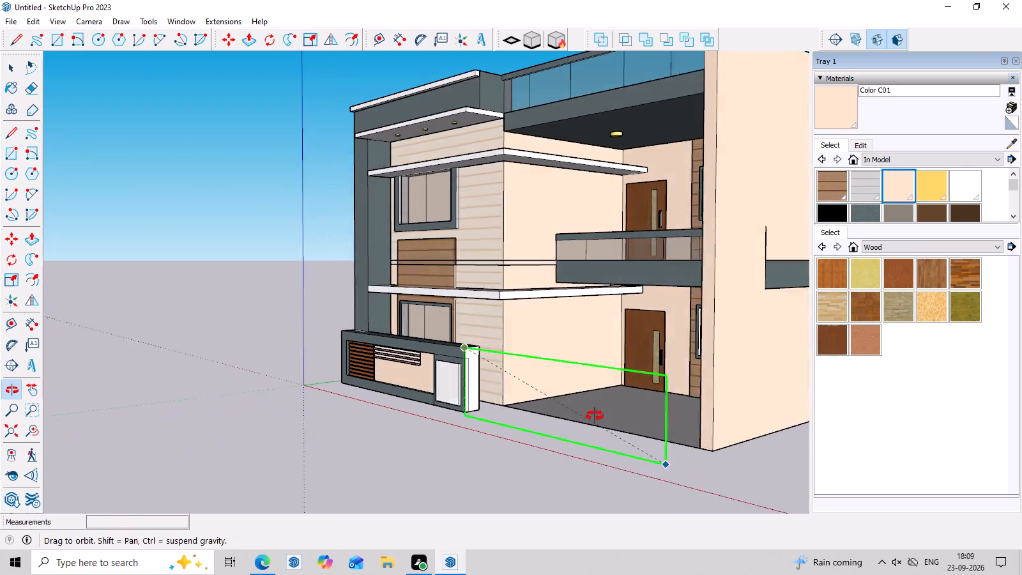
middle_click_drag(586, 416, 572, 416)
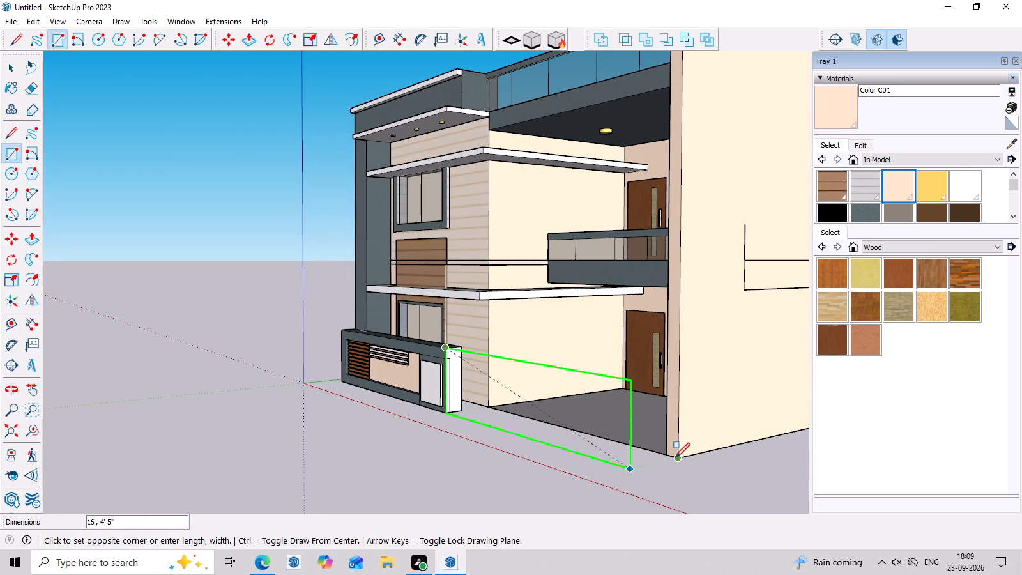
left_click(676, 457)
Draw a rectangle closing the open end, from the new front face's outer top corner to the side wall's front base corner.
middle_click_drag(648, 471, 616, 482)
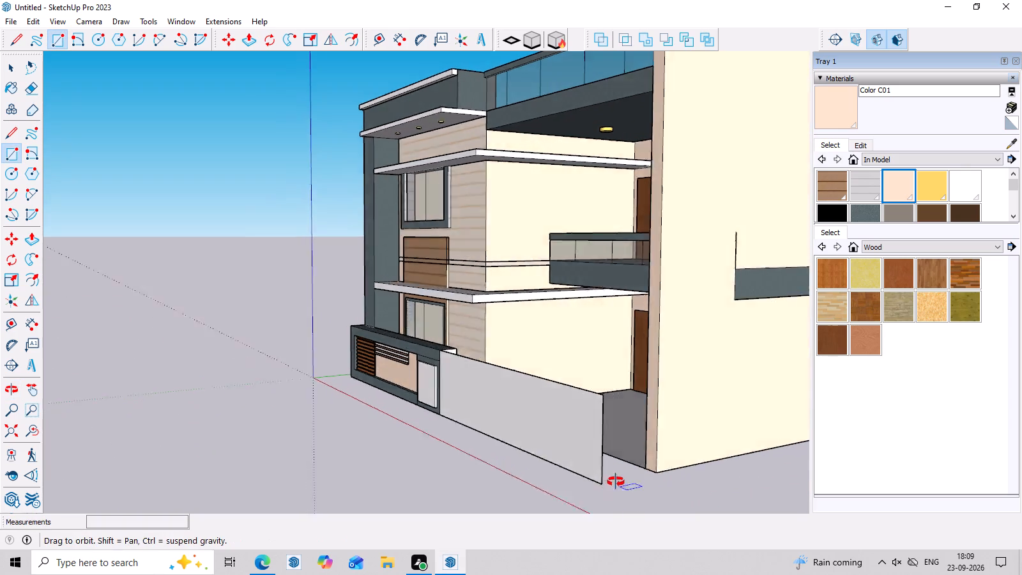
middle_click_drag(616, 482, 475, 482)
scroll(380, 465, "up", 3)
middle_click_drag(428, 469, 410, 390)
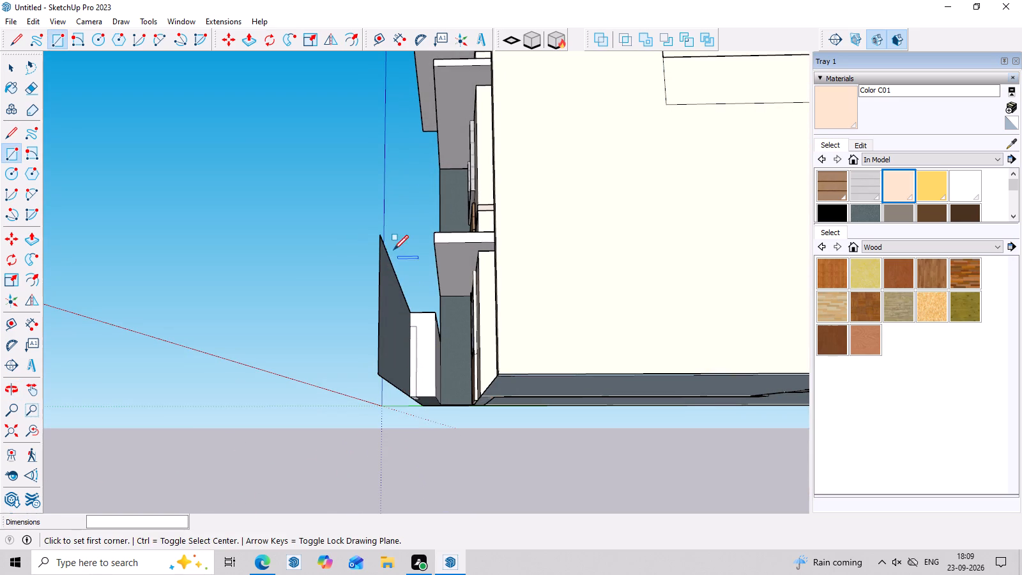
left_click(378, 236)
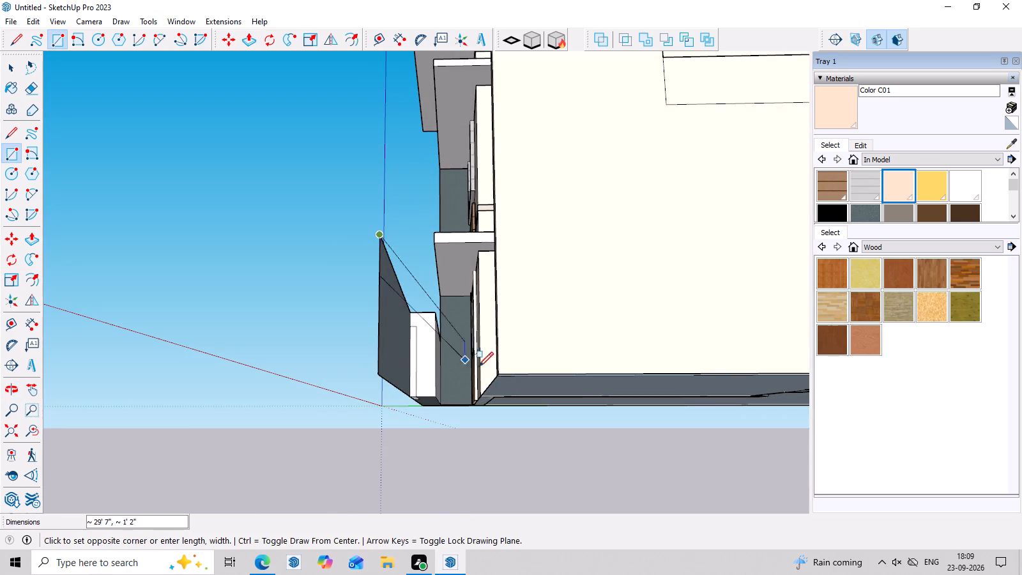
left_click(500, 375)
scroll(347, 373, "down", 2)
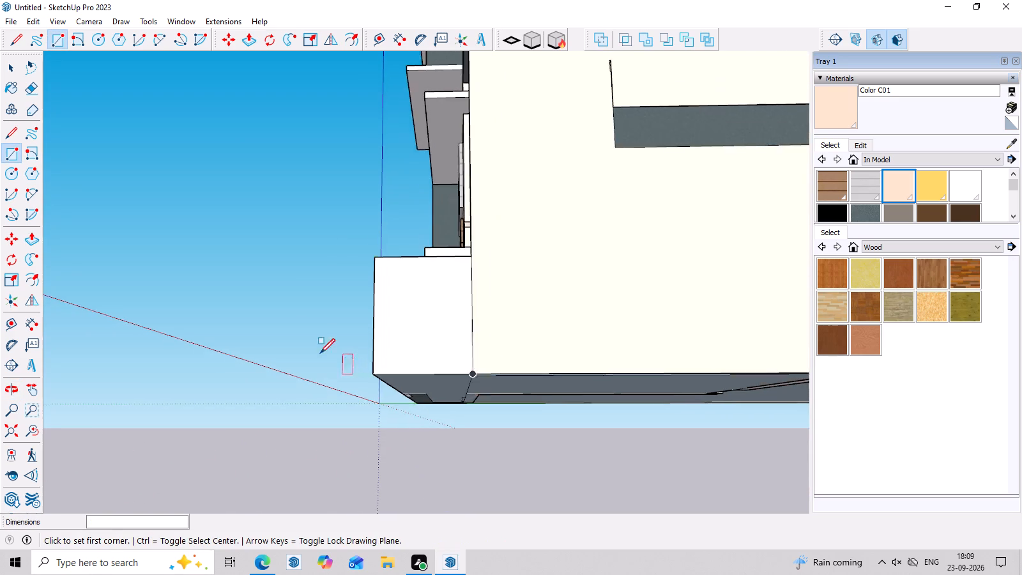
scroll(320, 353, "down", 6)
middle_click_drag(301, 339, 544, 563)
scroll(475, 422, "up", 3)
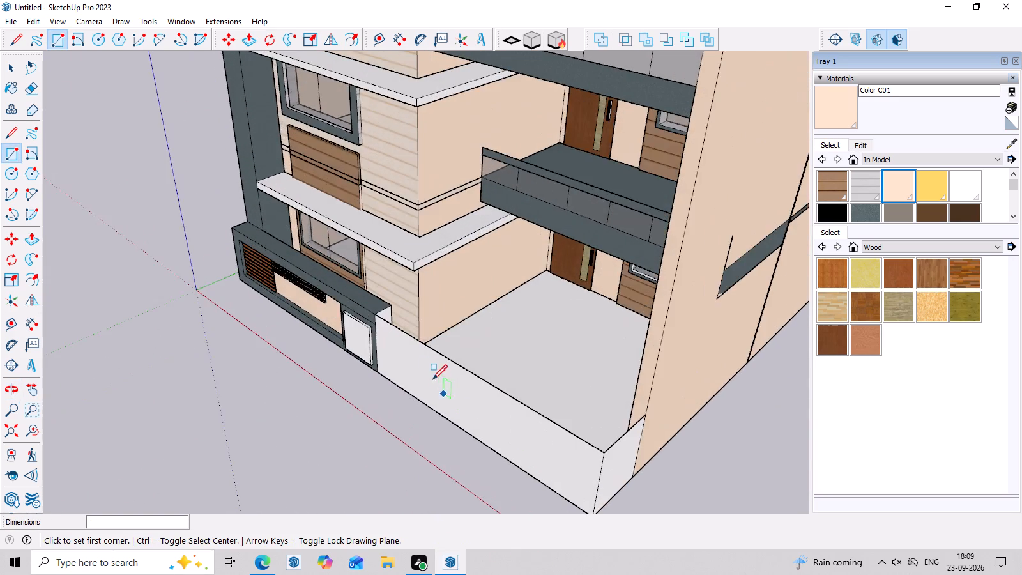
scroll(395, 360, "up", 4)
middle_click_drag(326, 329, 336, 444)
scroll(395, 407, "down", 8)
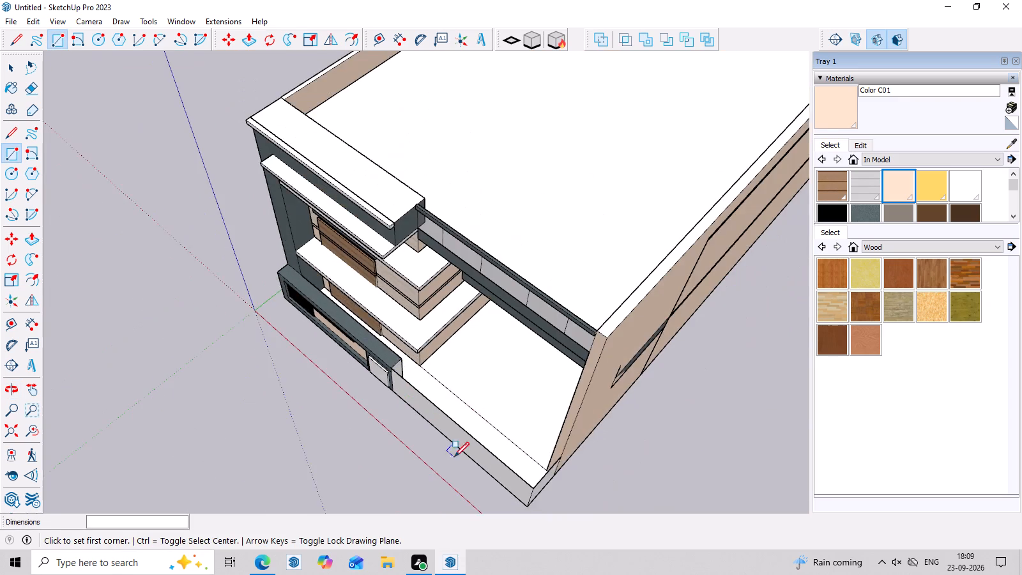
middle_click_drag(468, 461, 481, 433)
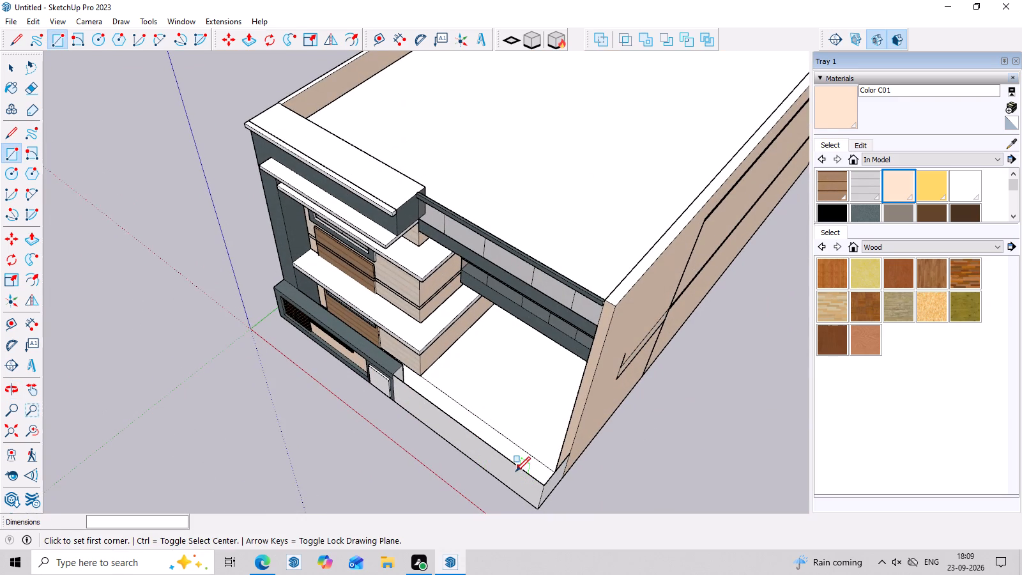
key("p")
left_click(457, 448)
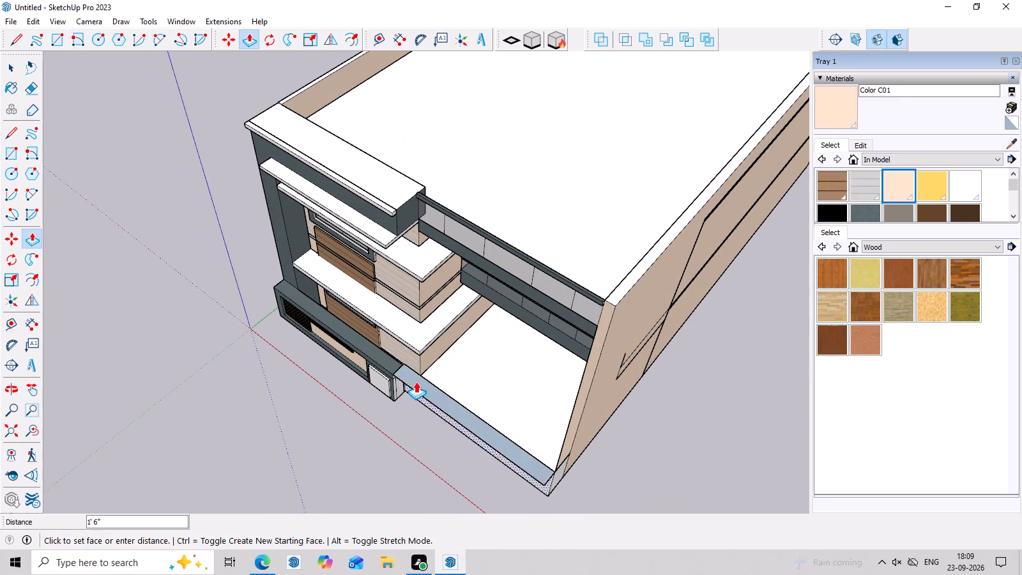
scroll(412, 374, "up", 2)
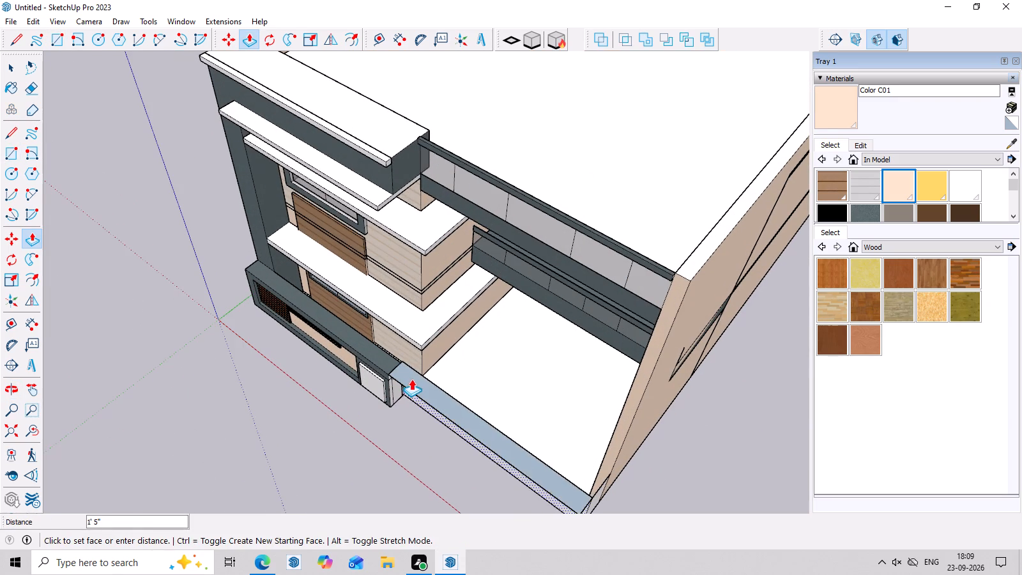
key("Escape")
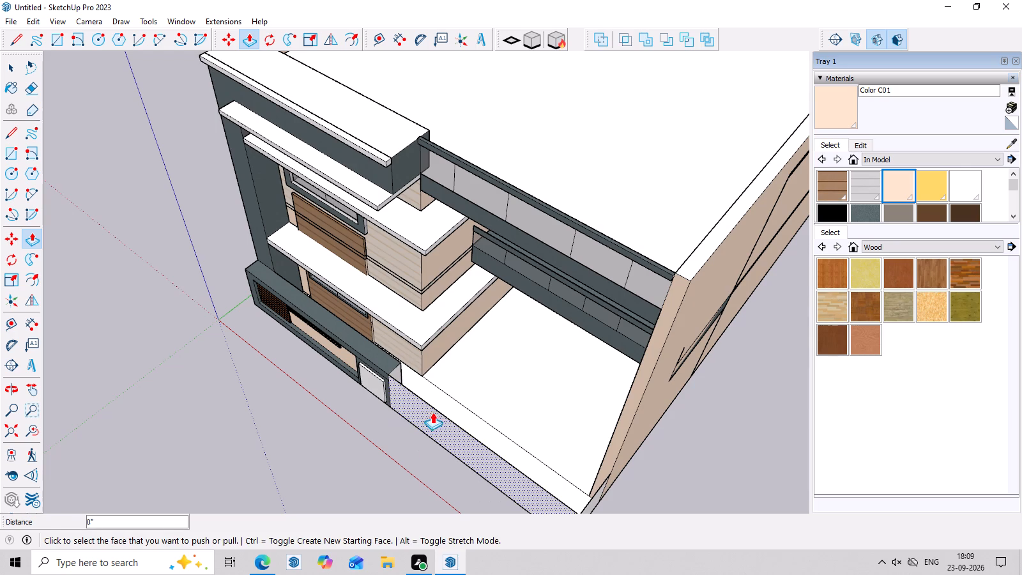
Reverse the new front face across the porch opening and push it 1' 4" inward with Push/Pull.
middle_click_drag(438, 412, 470, 354)
key("space")
right_click(423, 433)
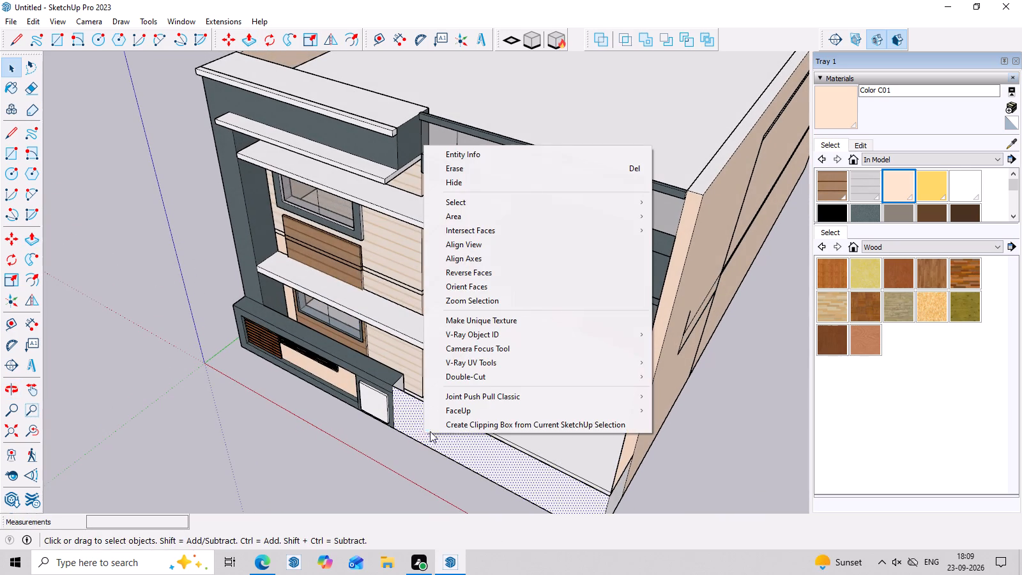
left_click(473, 277)
middle_click(471, 468)
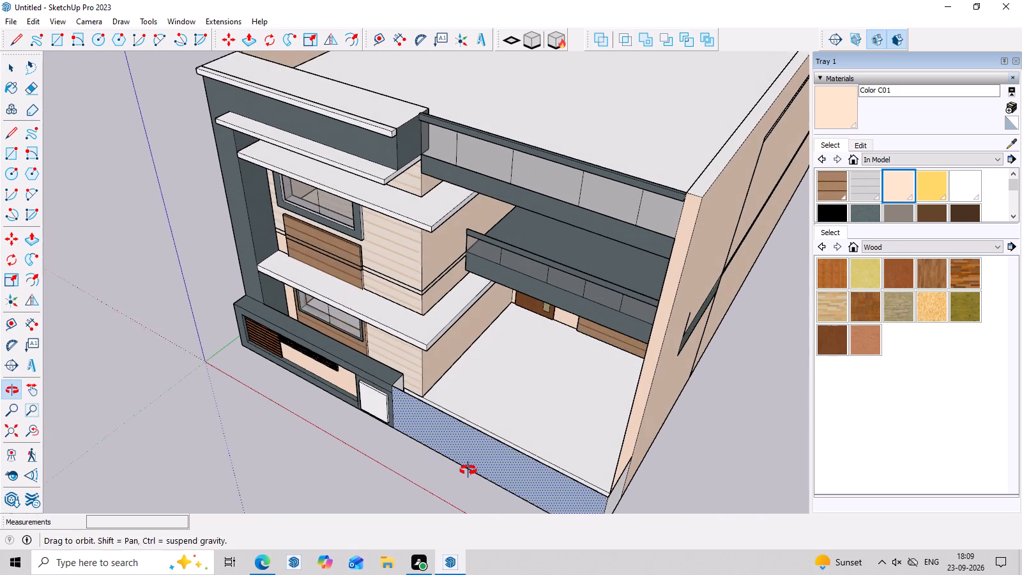
key("p")
left_click(436, 419)
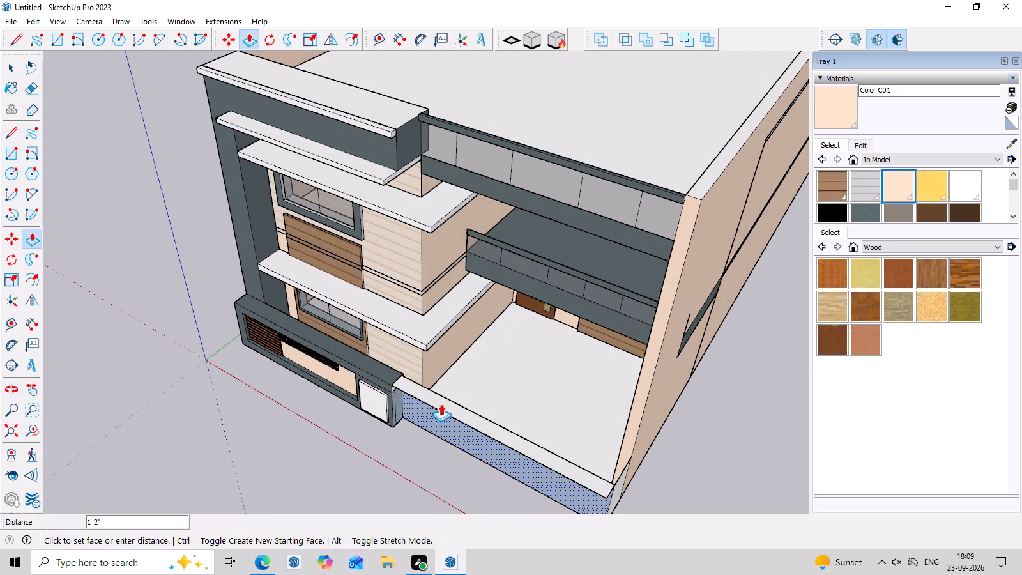
left_click(406, 374)
Push the wall's white end face beside the side wall inward by about 9" with Push/Pull.
middle_click_drag(442, 470, 443, 437)
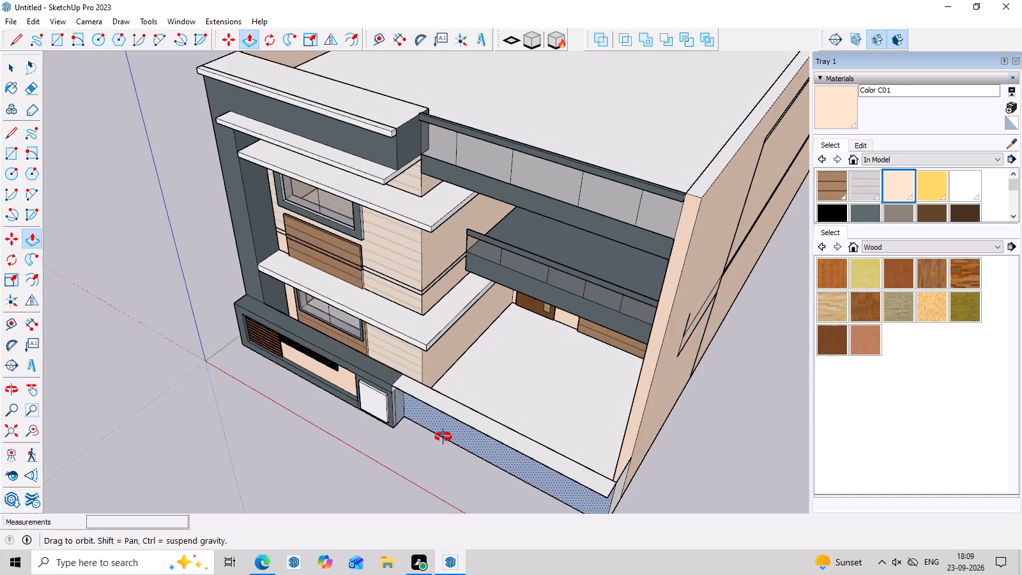
middle_click_drag(443, 437, 360, 316)
scroll(501, 451, "up", 3)
middle_click_drag(635, 475, 524, 495)
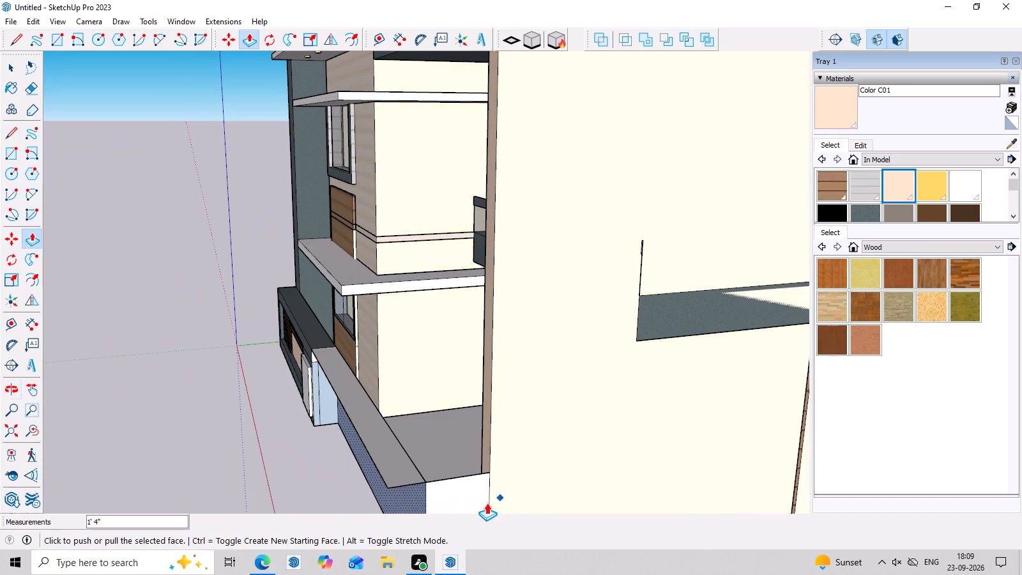
key("space")
left_click(452, 489)
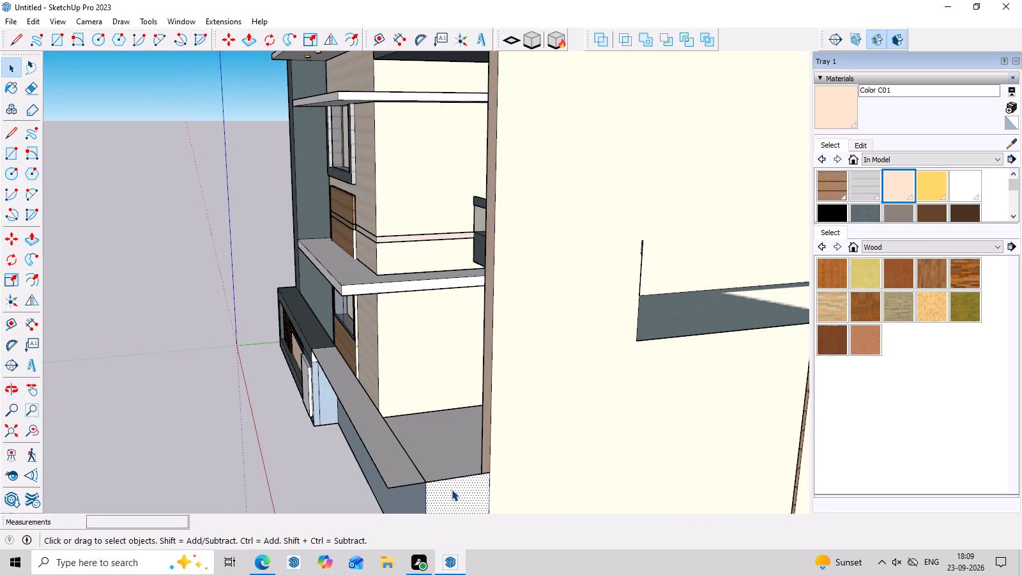
key("p")
left_click(444, 480)
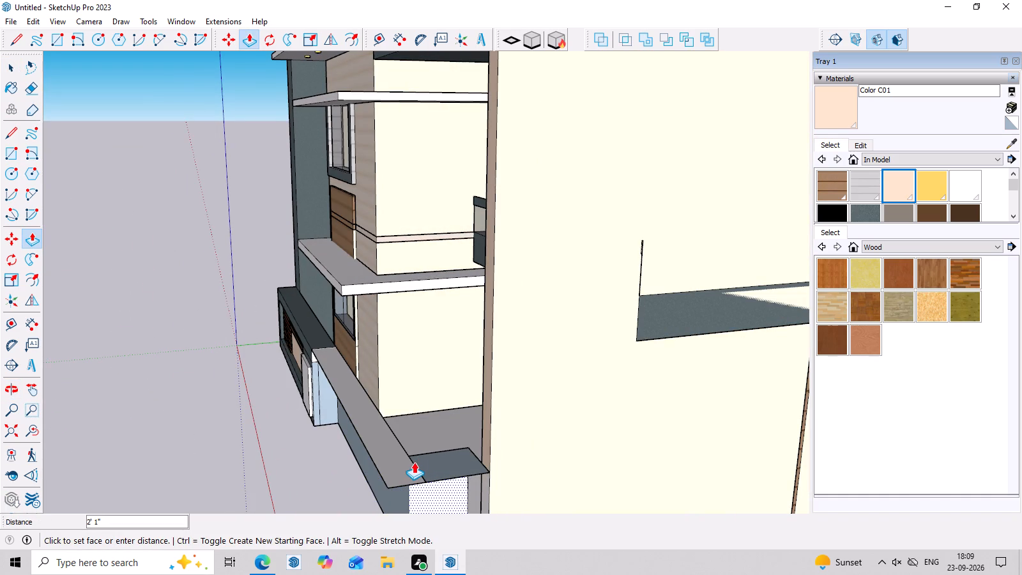
scroll(457, 459, "up", 3)
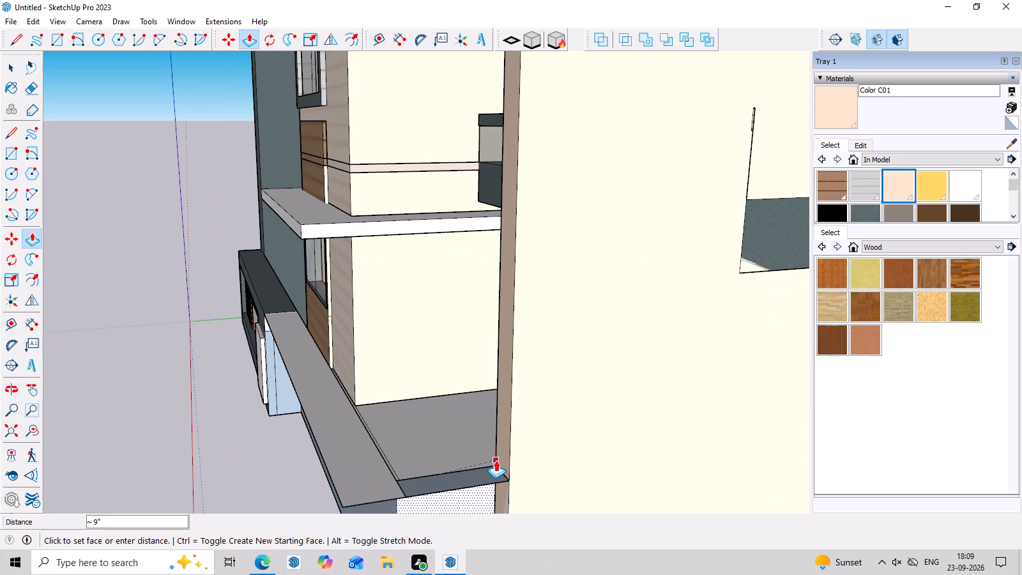
left_click(496, 460)
Draw a 16' wide vertical rectangle flush with the low wall's front, from its top end corner down to the base at the far corner.
scroll(451, 475, "down", 7)
middle_click_drag(335, 418, 406, 325)
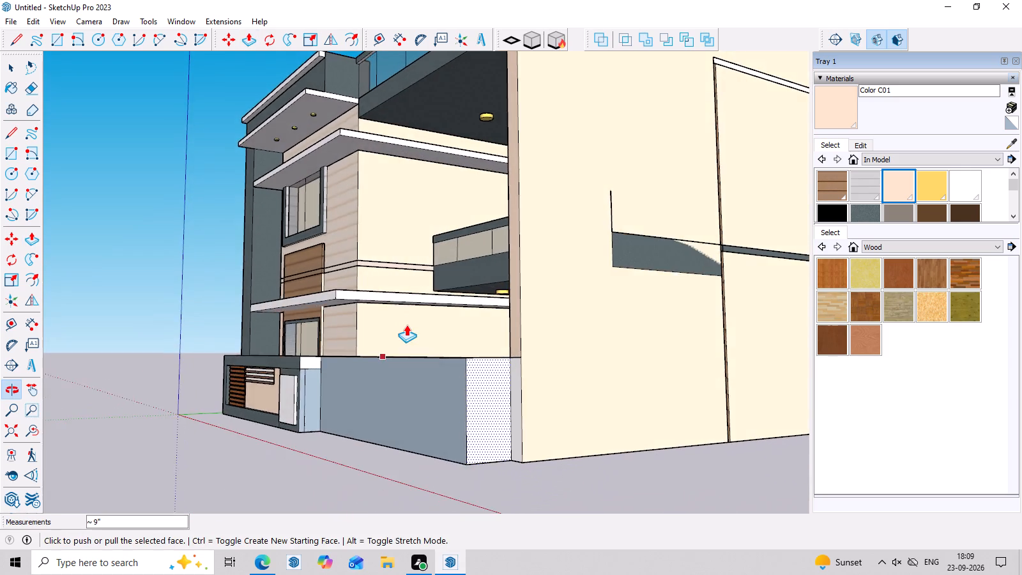
scroll(406, 325, "down", 7)
middle_click_drag(392, 352, 436, 556)
scroll(372, 392, "up", 7)
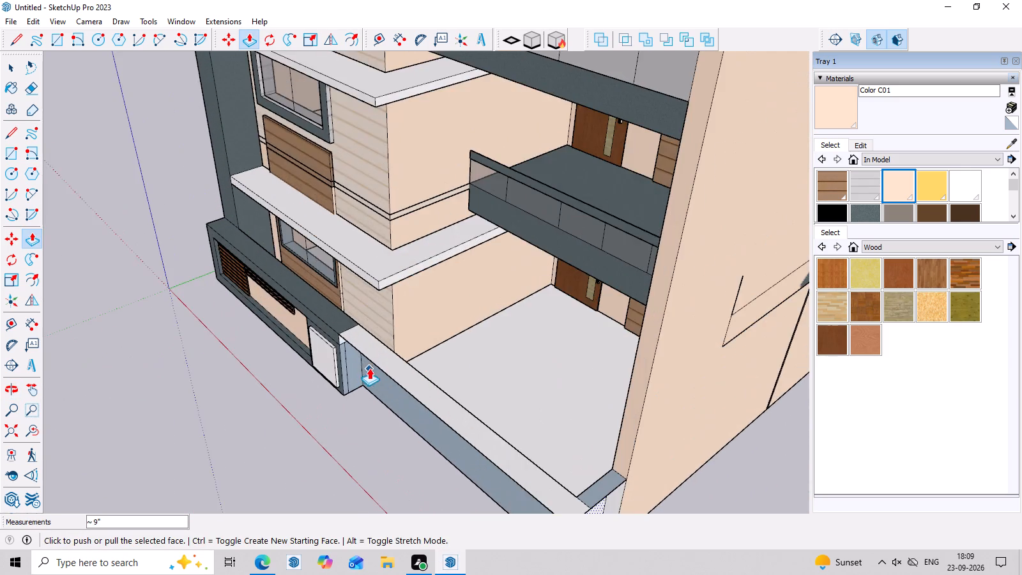
middle_click_drag(396, 410, 424, 358)
key("r")
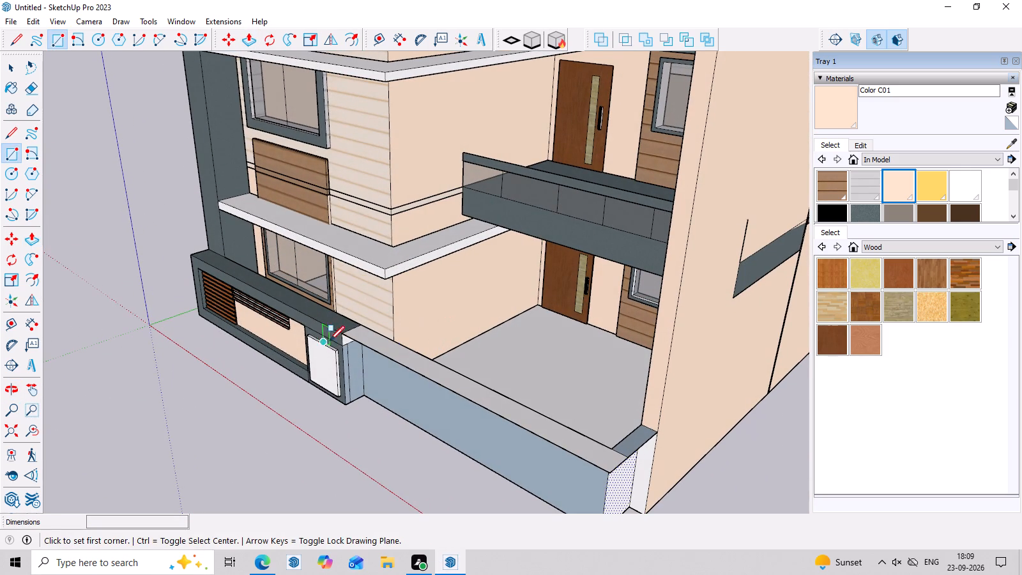
left_click(347, 334)
scroll(413, 456, "down", 2)
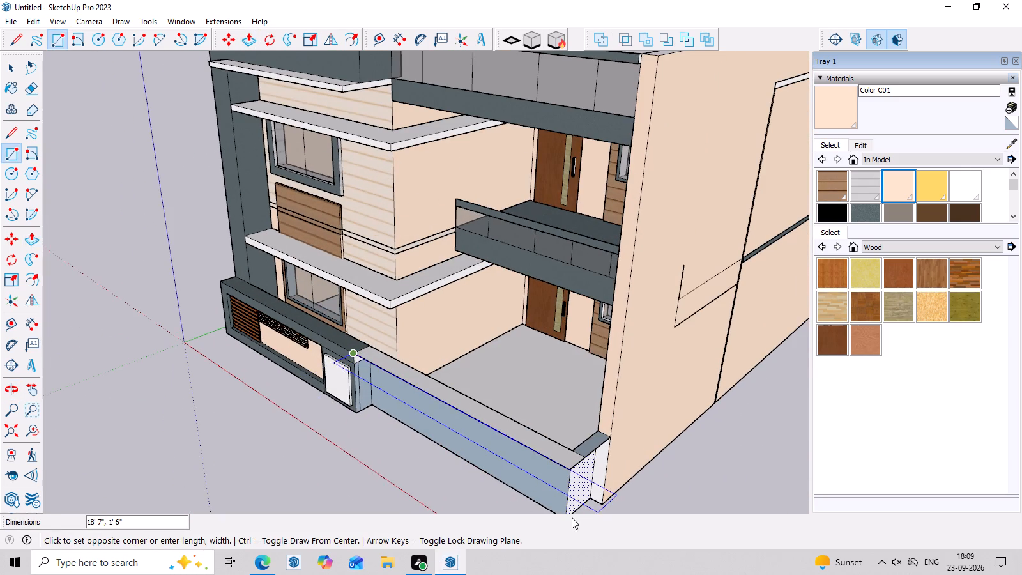
scroll(550, 436, "down", 5)
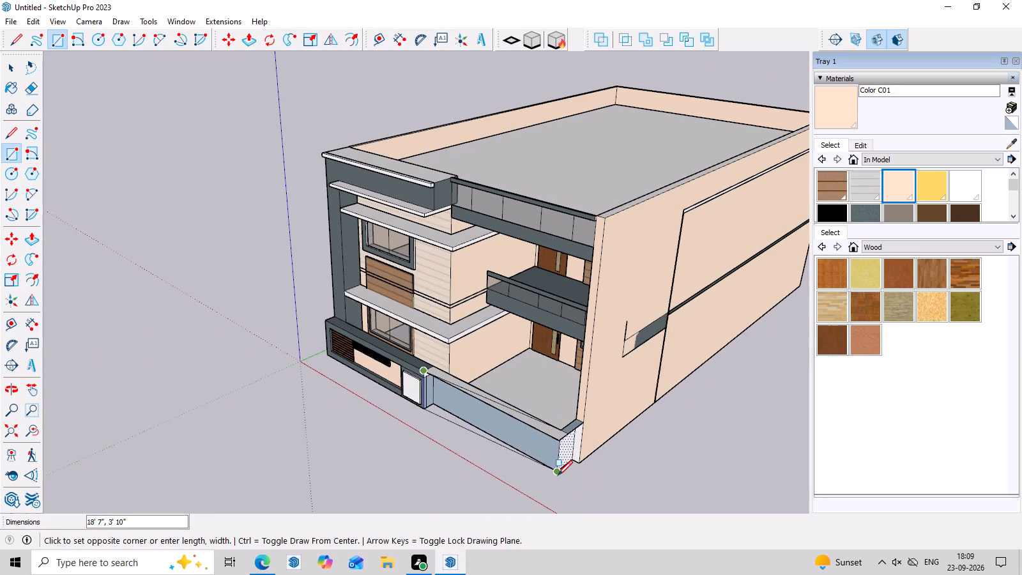
scroll(558, 477, "up", 3)
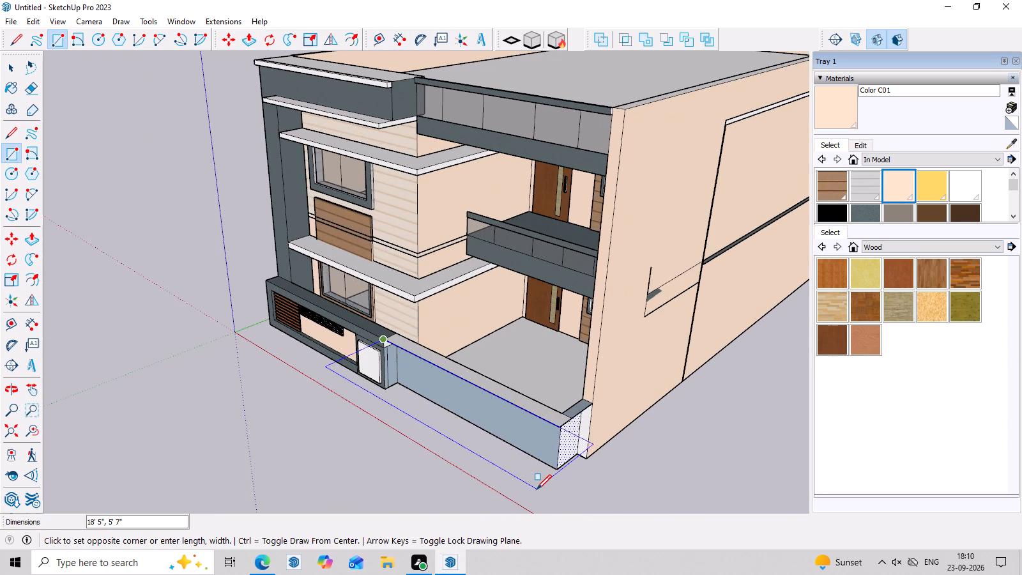
key("Left")
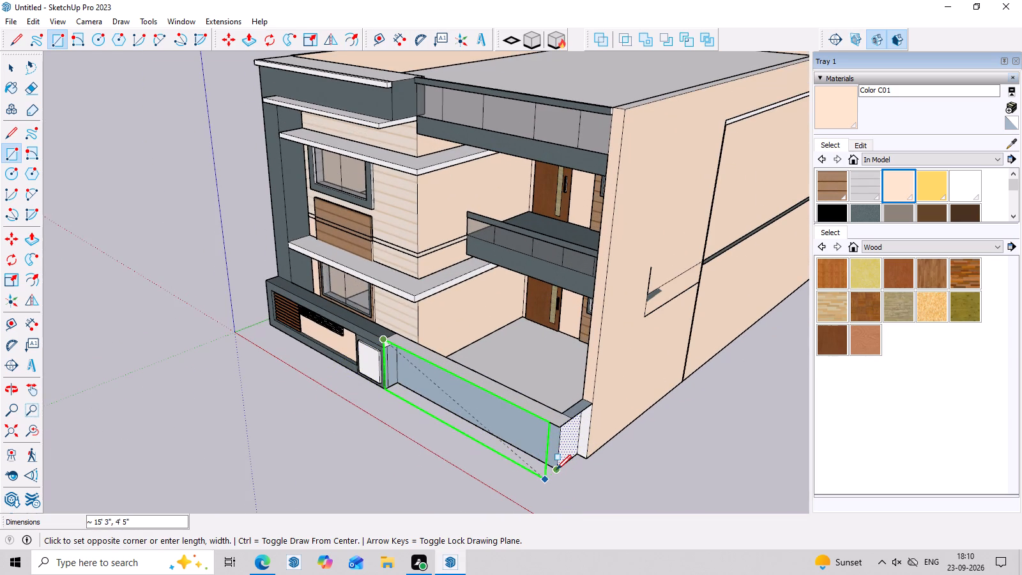
left_click(558, 430)
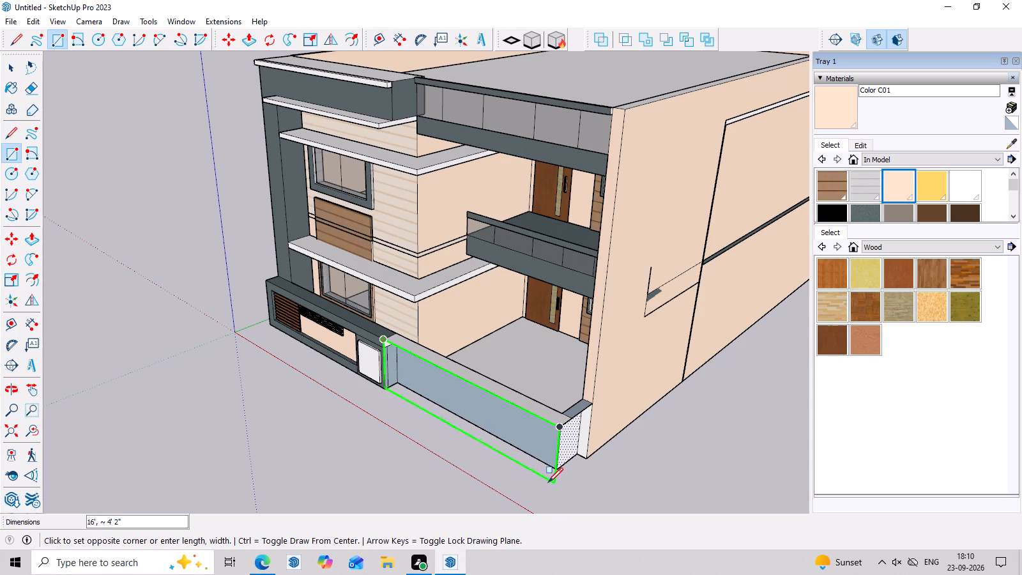
scroll(538, 482, "down", 3)
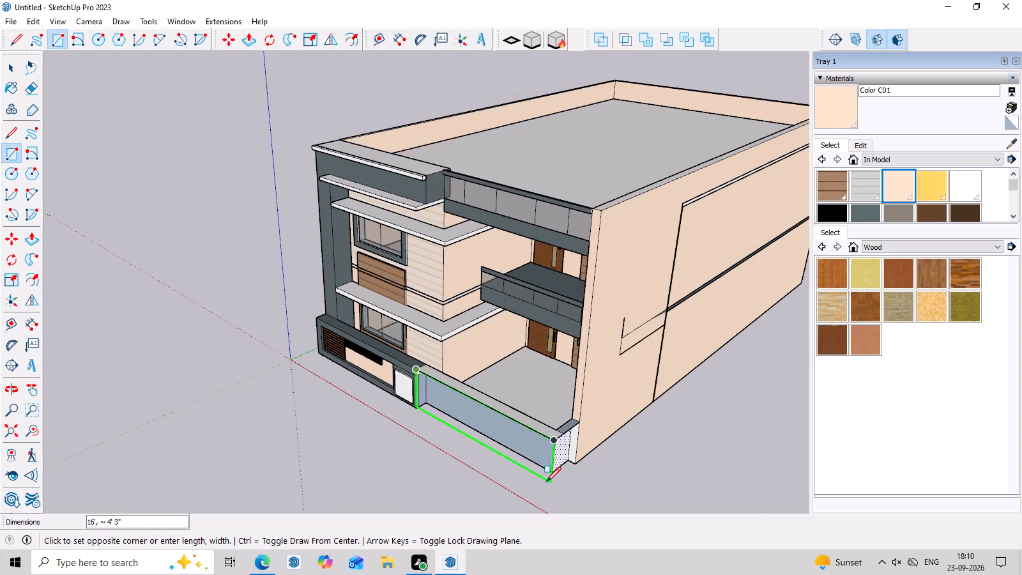
middle_click_drag(546, 482, 466, 328)
scroll(485, 399, "up", 5)
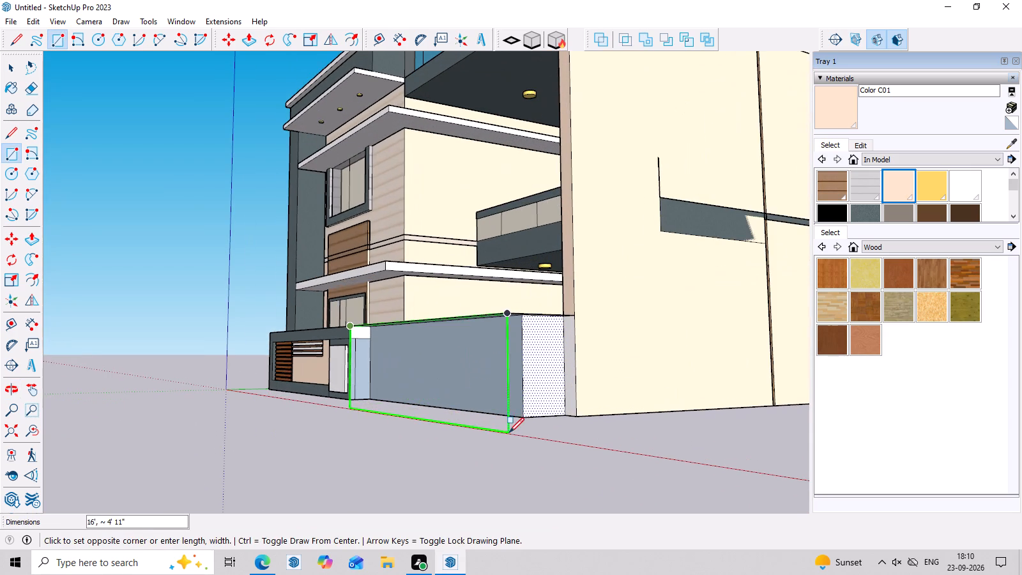
left_click(524, 419)
Draw a 1' 4" wide full-height rectangle on the end, closing the gap between the new front face and the recessed wall.
middle_click_drag(533, 424, 470, 447)
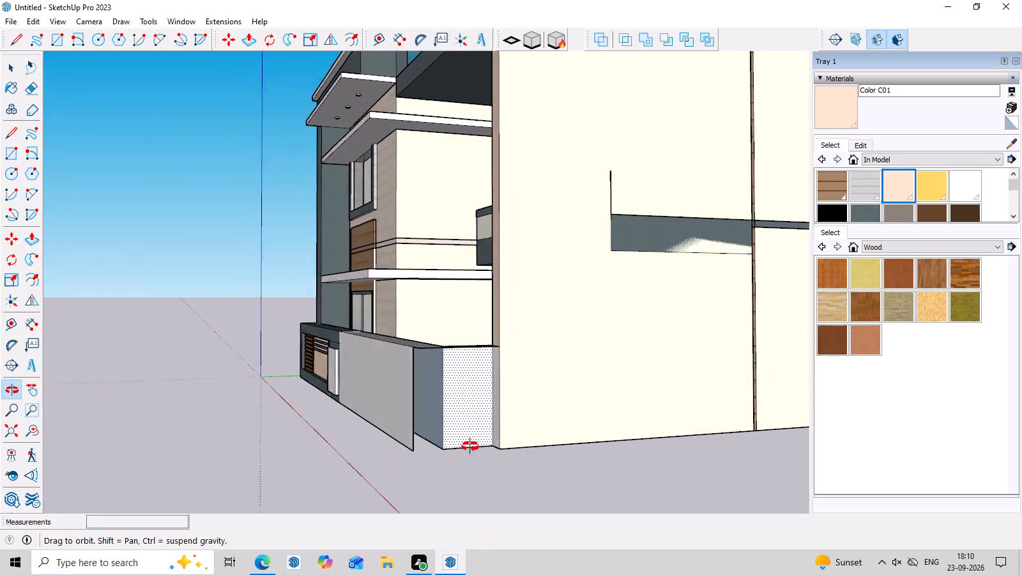
middle_click_drag(470, 447, 466, 447)
left_click(401, 353)
left_click(432, 353)
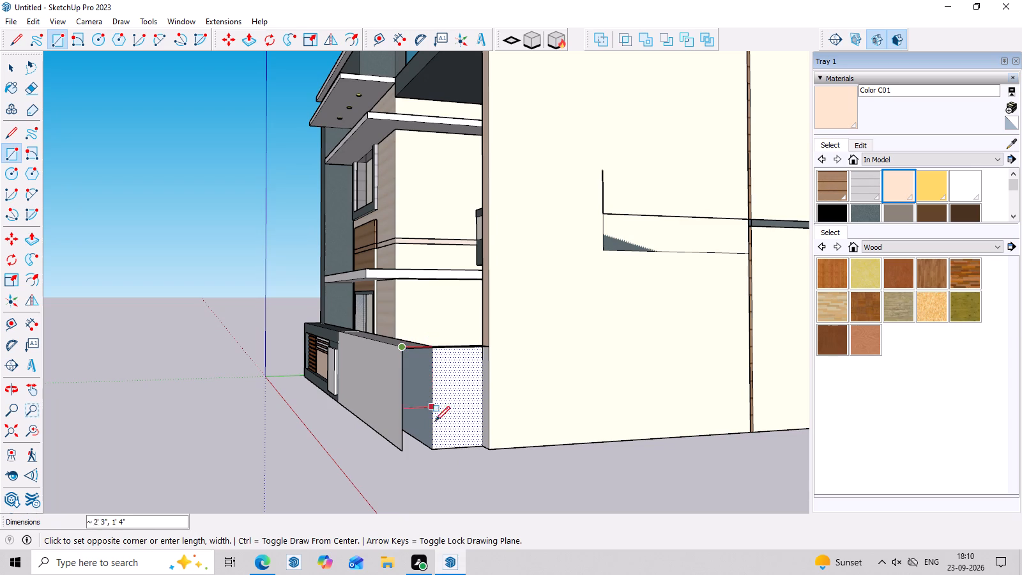
left_click(435, 450)
Examine the closed end of the porch wall and its junction with the side wall from above, the side and below.
middle_click_drag(445, 450, 408, 461)
scroll(386, 413, "up", 2)
middle_click_drag(370, 367, 363, 484)
scroll(373, 450, "down", 6)
middle_click_drag(381, 477, 390, 386)
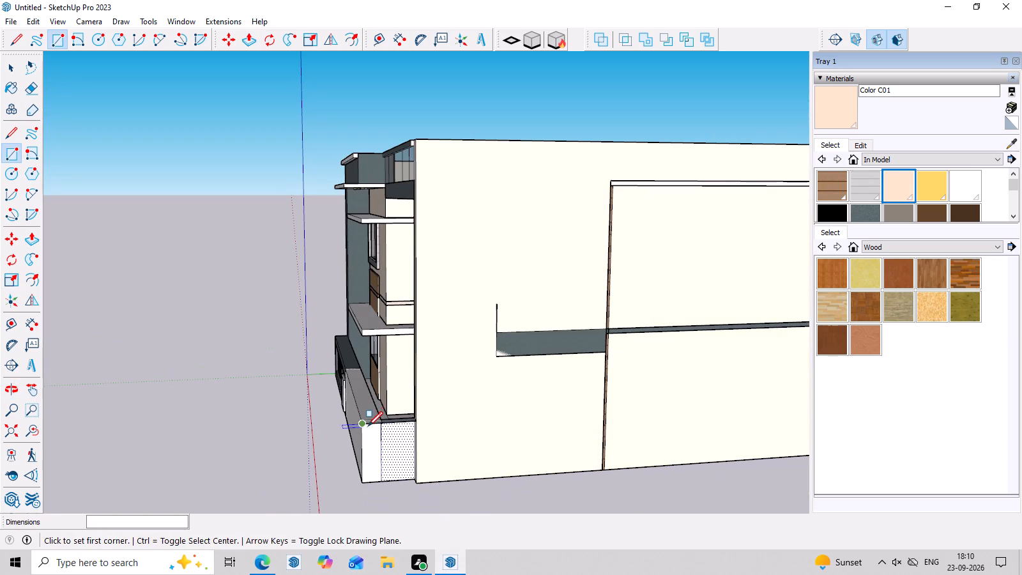
scroll(364, 429, "up", 5)
middle_click_drag(388, 423, 415, 312)
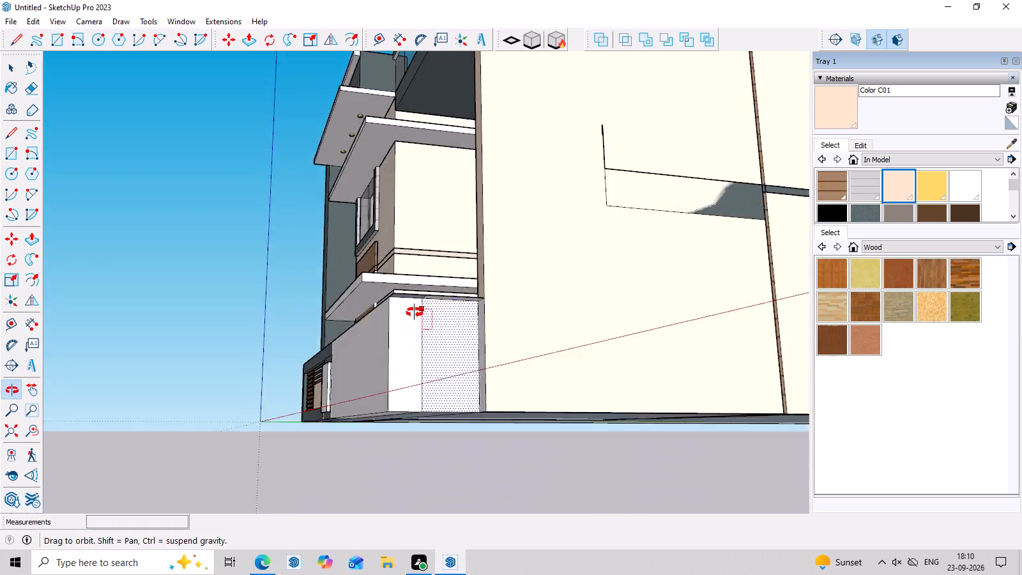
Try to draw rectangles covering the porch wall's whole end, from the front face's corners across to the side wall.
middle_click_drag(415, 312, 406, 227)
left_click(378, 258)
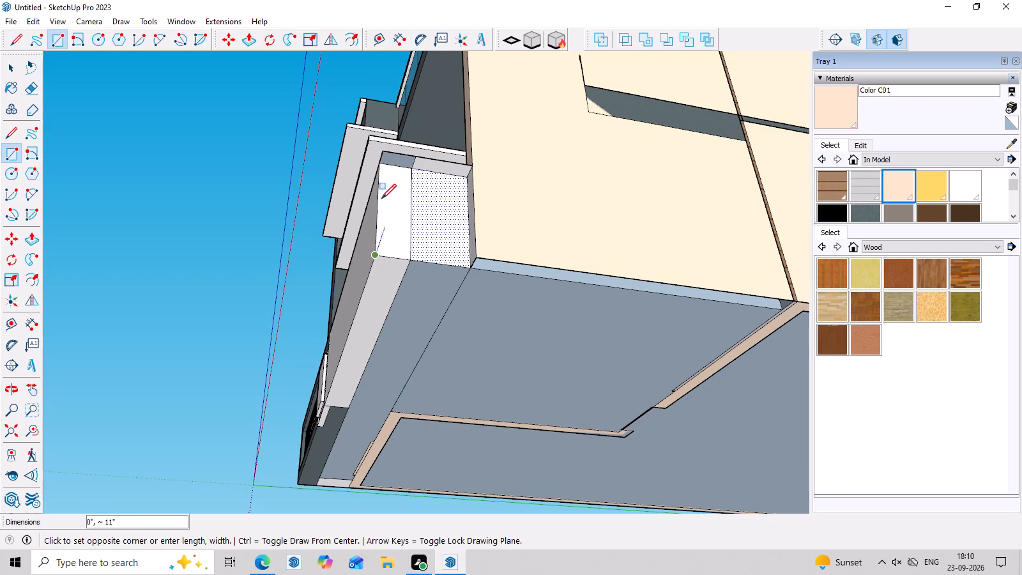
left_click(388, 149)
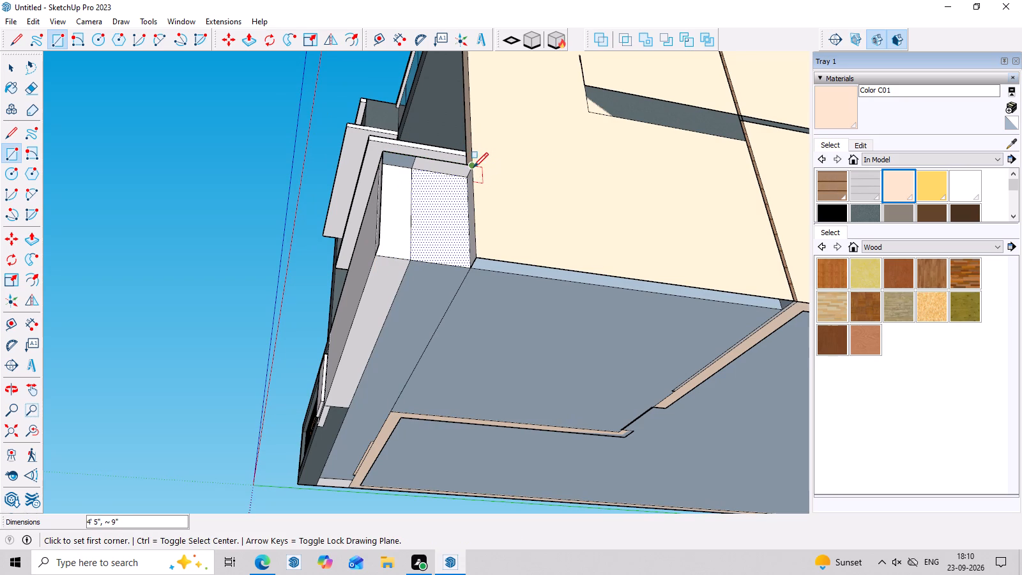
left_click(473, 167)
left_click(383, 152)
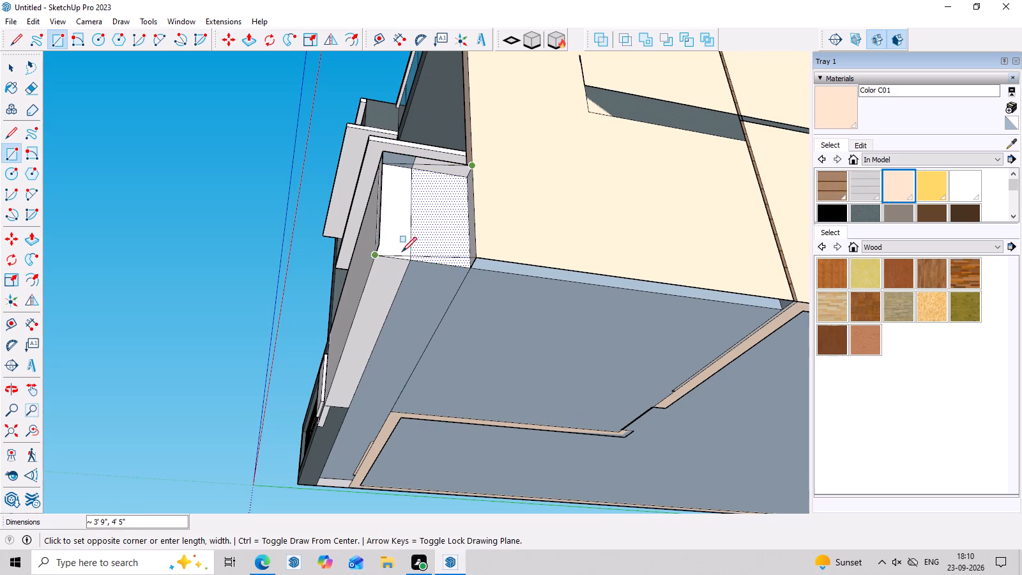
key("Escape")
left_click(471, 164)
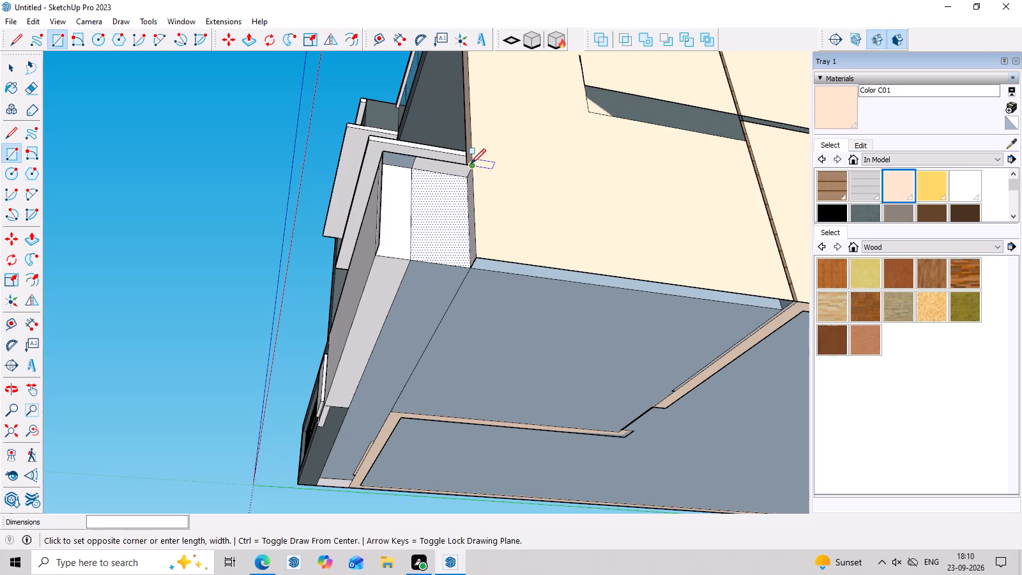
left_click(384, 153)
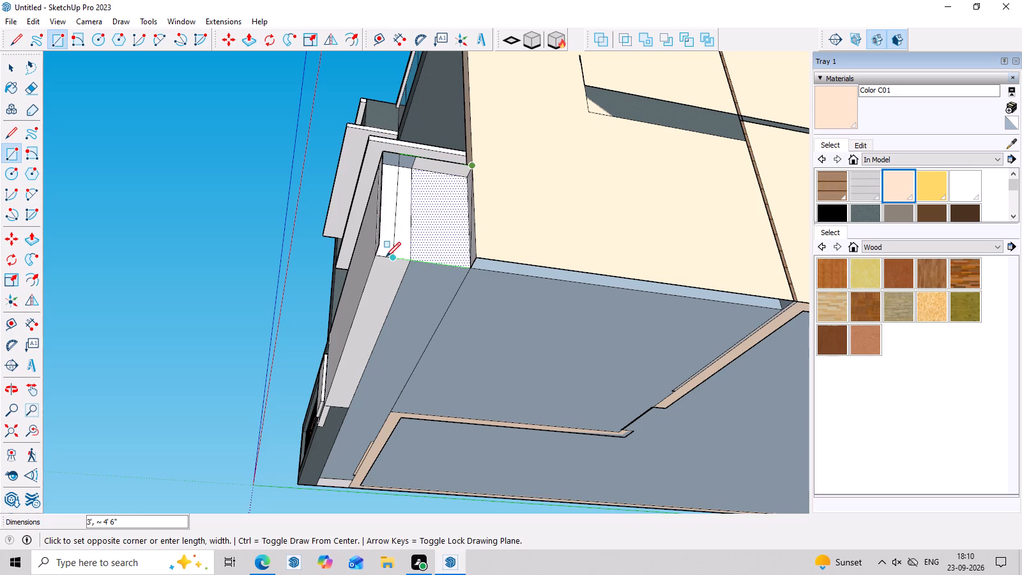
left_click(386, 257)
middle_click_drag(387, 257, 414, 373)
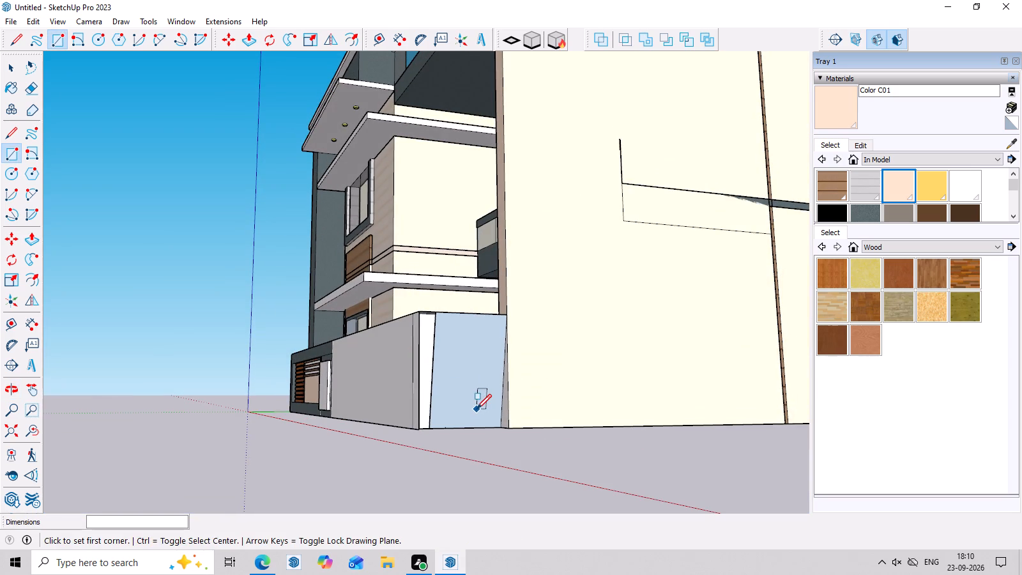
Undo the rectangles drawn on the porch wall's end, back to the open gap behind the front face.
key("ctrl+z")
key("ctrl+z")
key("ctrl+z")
Draw a 1' 4" wide full-height rectangle on the wall's end, between the front face and the recessed face.
scroll(475, 372, "down", 3)
middle_click_drag(475, 369, 469, 459)
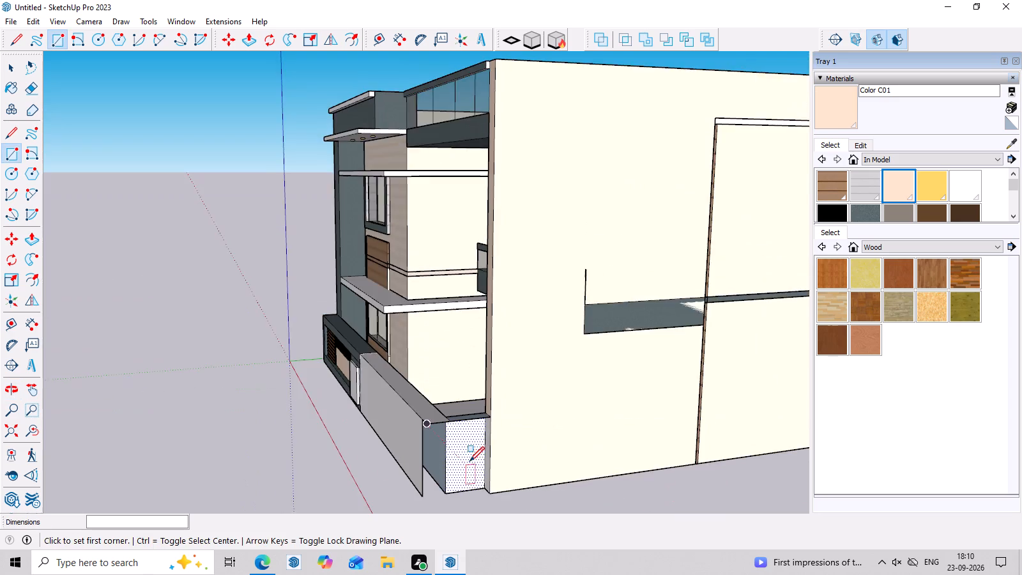
scroll(469, 461, "up", 4)
middle_click_drag(393, 416, 401, 395)
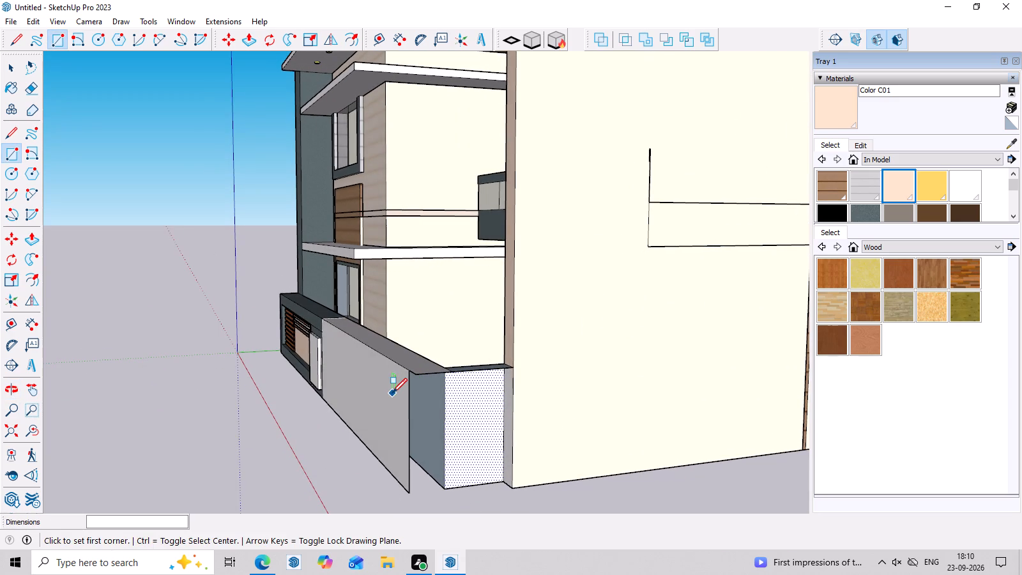
scroll(413, 424, "up", 2)
middle_click_drag(425, 406, 427, 418)
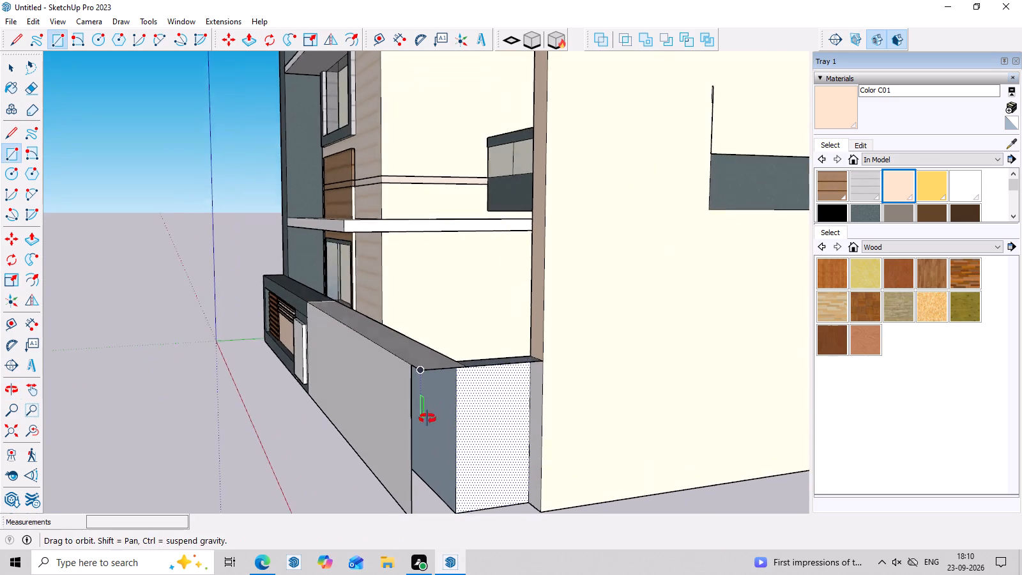
middle_click_drag(427, 418, 429, 438)
scroll(431, 439, "up", 3)
middle_click_drag(490, 438, 473, 287)
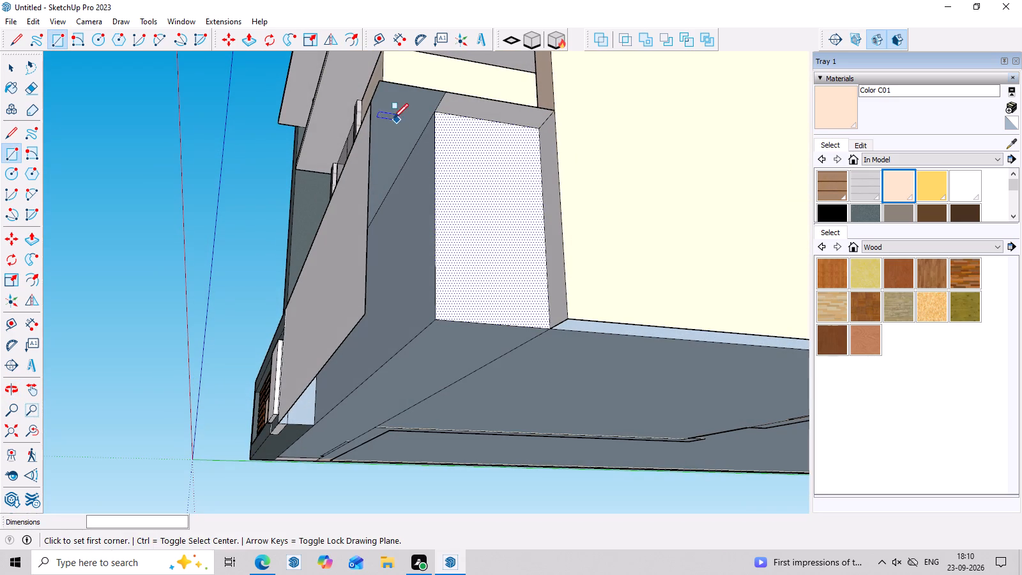
left_click(370, 105)
left_click(434, 110)
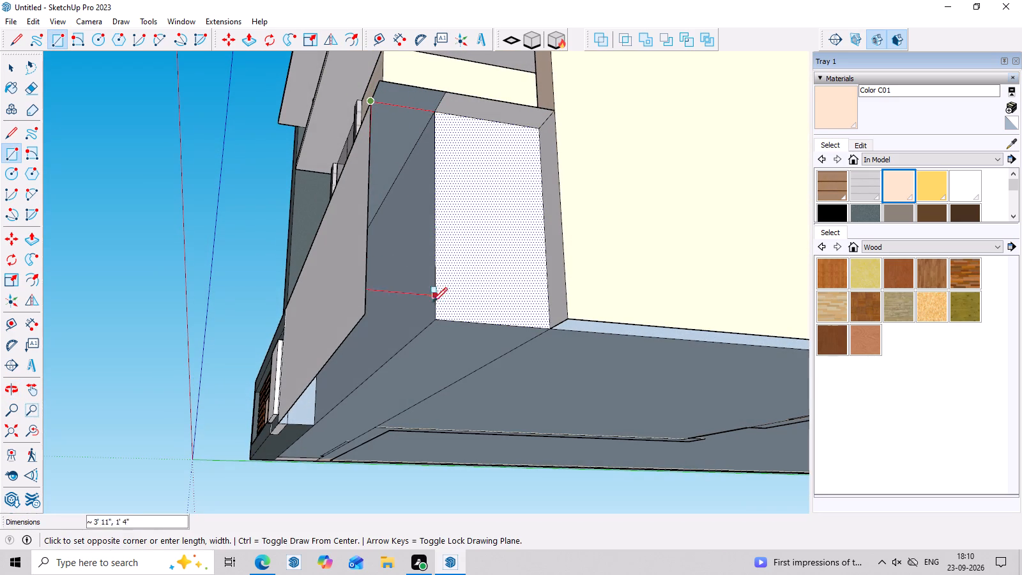
left_click(435, 319)
Draw a 4' 5" by 3' 8" rectangle over the wall's entire end, from the front top corner to the base at the side wall.
middle_click_drag(464, 333, 462, 409)
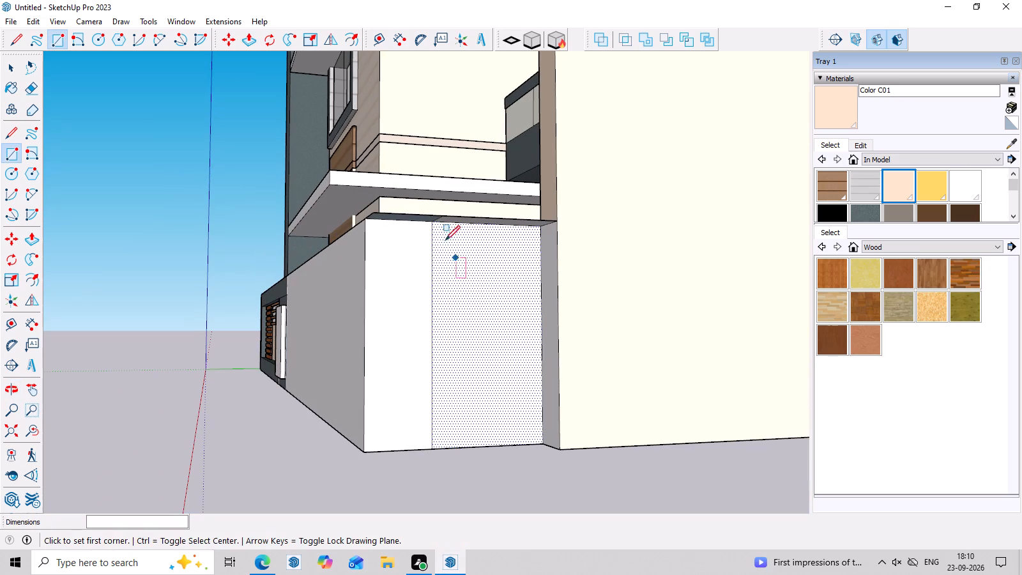
left_click(364, 224)
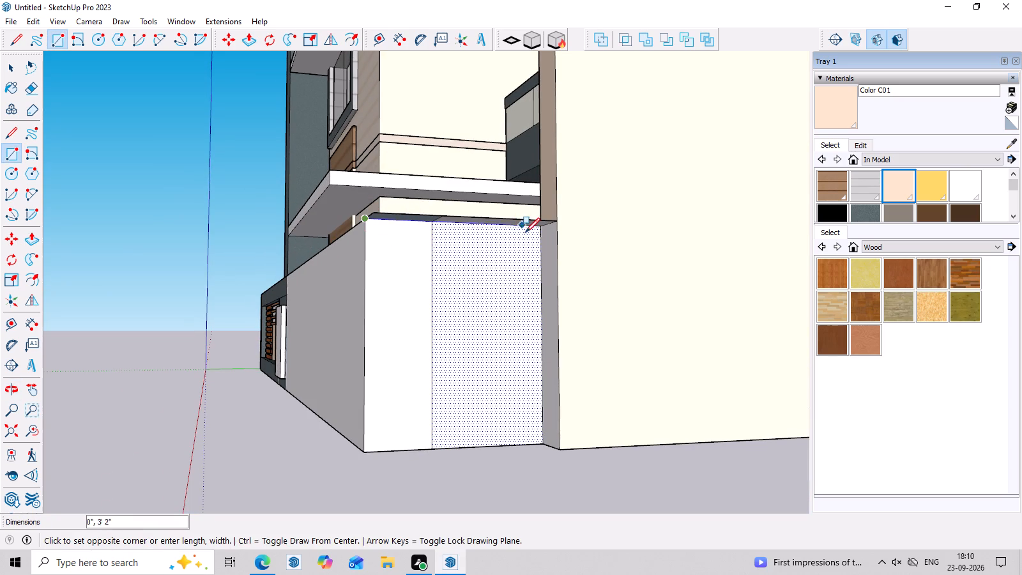
left_click(539, 229)
left_click(544, 443)
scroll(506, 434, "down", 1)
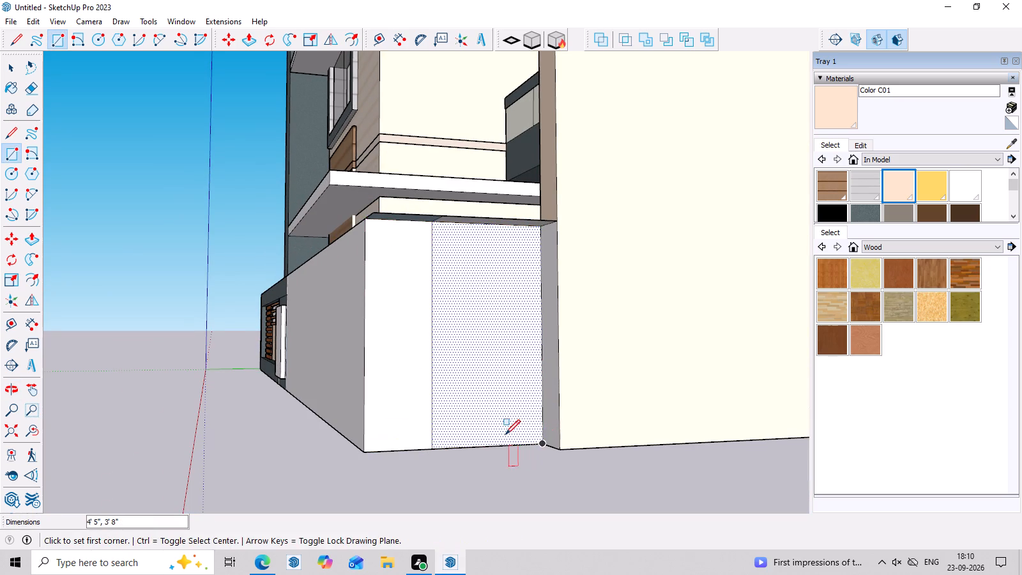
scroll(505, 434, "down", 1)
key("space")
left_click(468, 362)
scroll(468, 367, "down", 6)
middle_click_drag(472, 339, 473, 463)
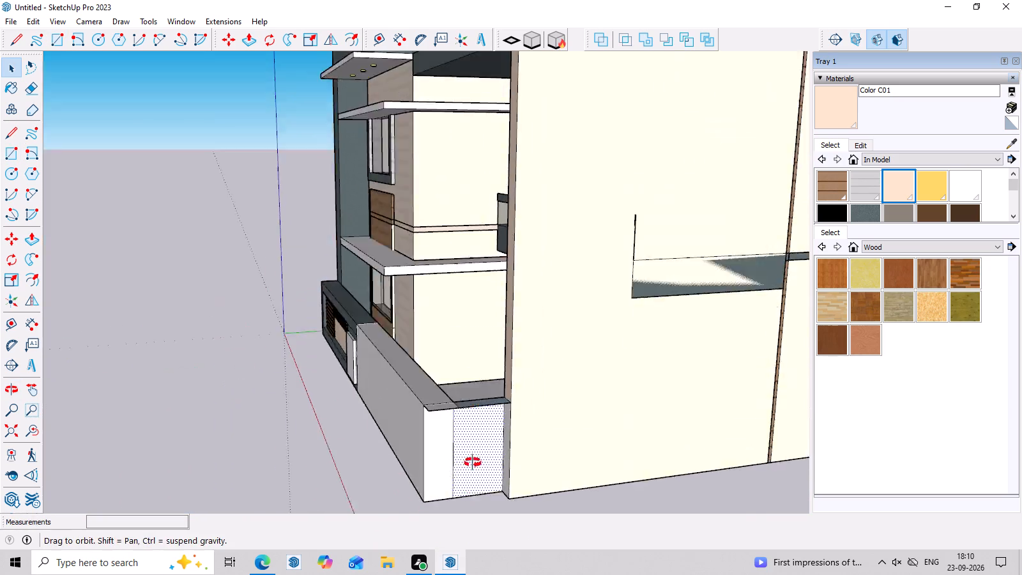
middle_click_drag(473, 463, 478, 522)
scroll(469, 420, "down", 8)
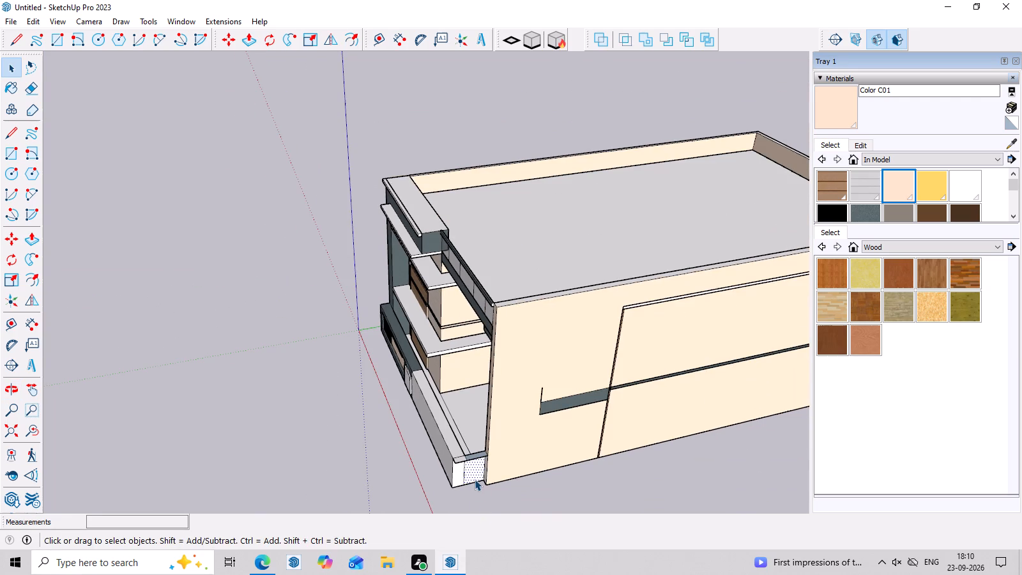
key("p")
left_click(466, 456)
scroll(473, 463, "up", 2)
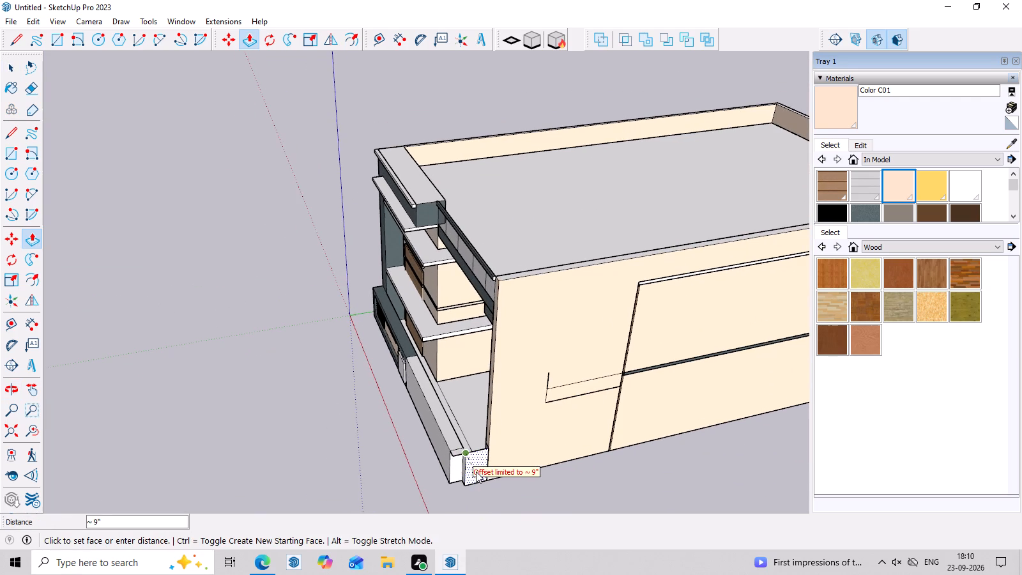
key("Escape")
Delete the narrow dark face on top of the low wall's end, beside the side wall.
middle_click(476, 471)
scroll(479, 462, "up", 6)
key("space")
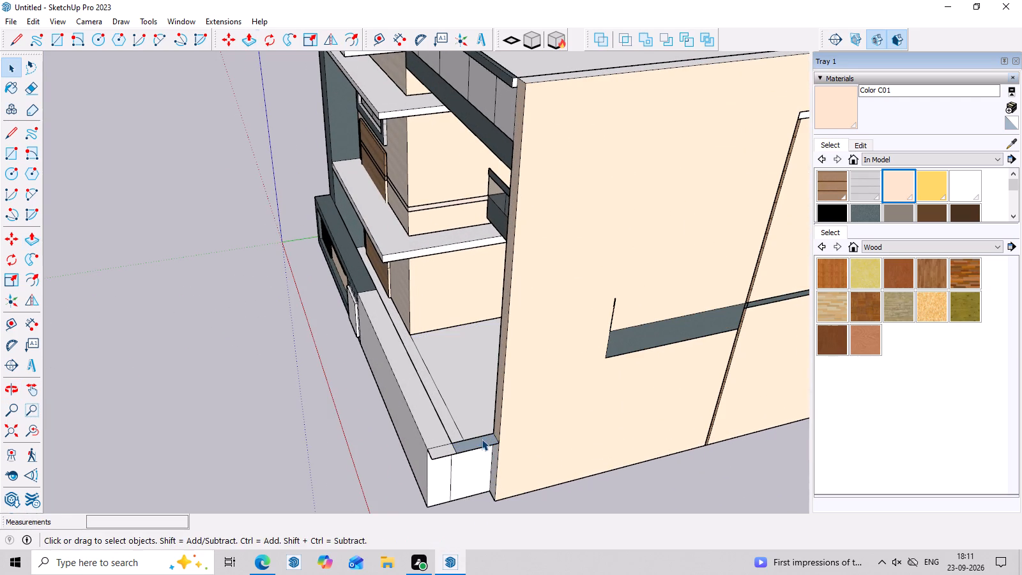
scroll(482, 440, "up", 2)
left_click(482, 440)
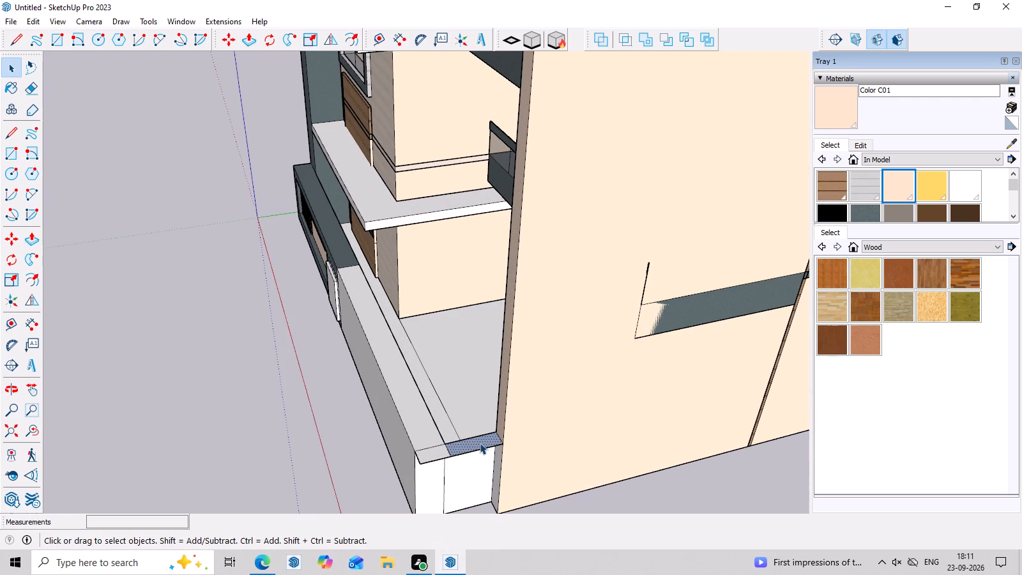
key("Delete")
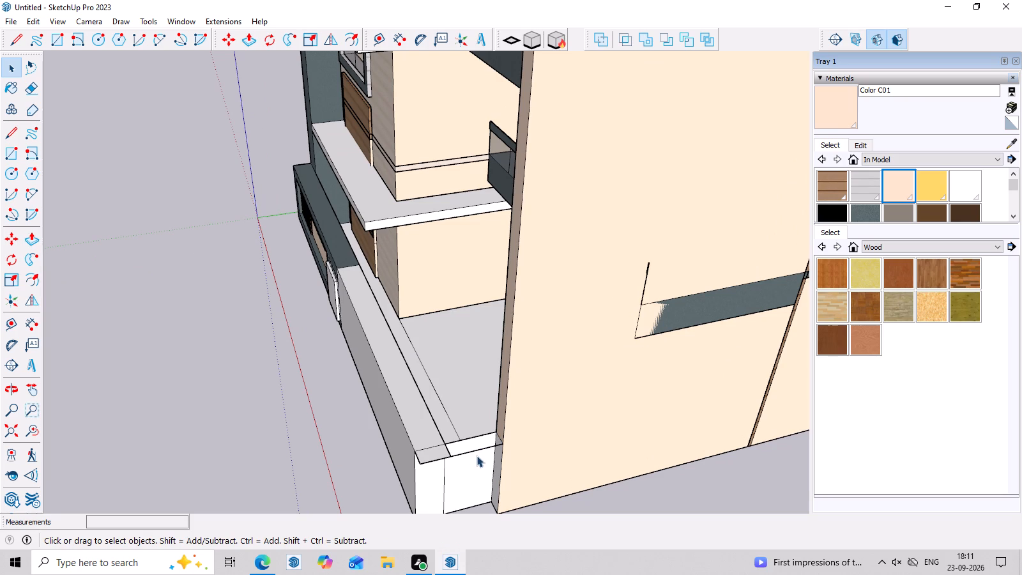
Erase the leftover top edges and the vertical dividing line on the wall's end so it forms a single face.
key("e")
left_click(481, 454)
left_click_drag(481, 445, 481, 451)
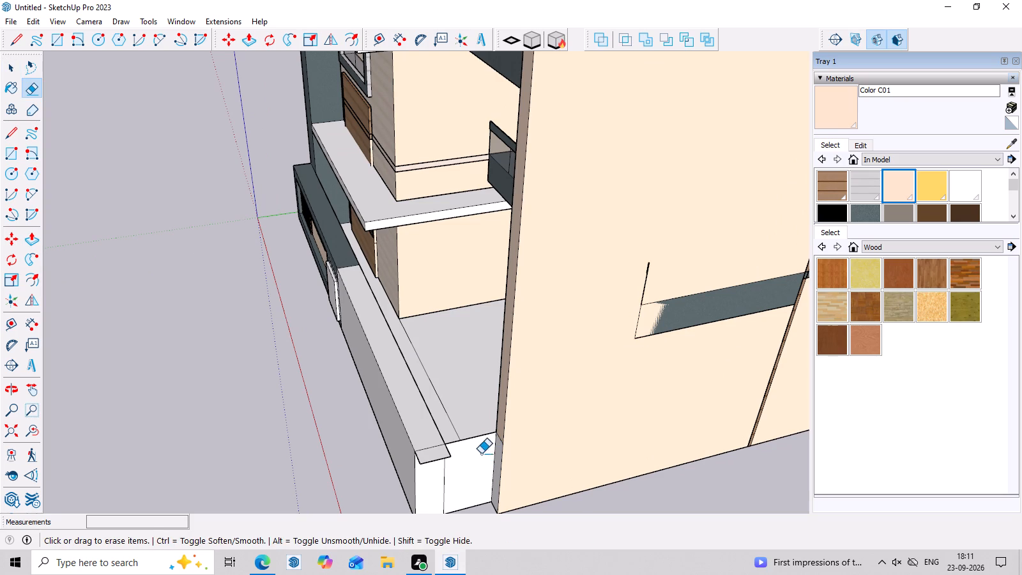
left_click_drag(445, 453, 442, 463)
left_click(427, 459)
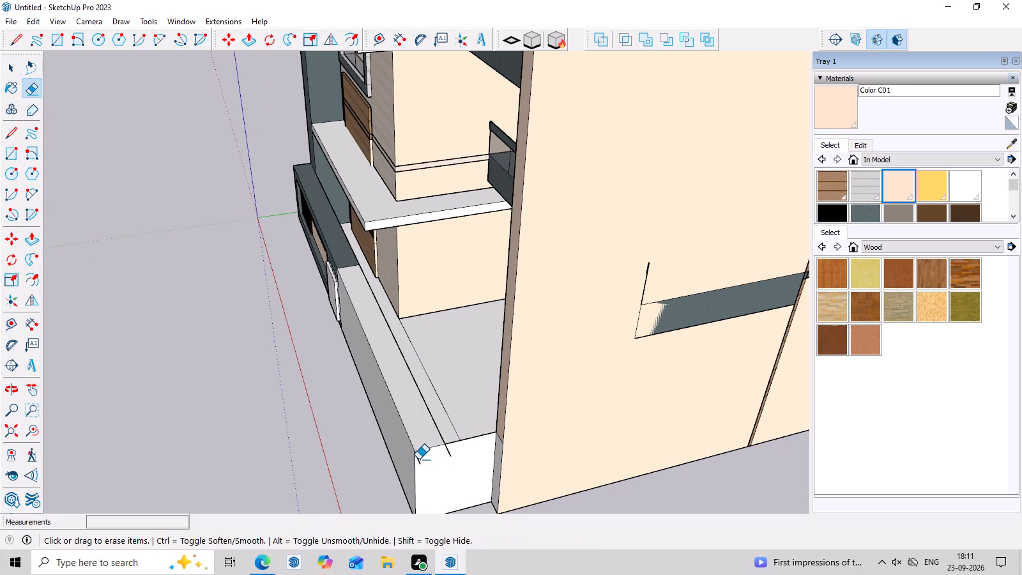
left_click(418, 459)
left_click(447, 453)
scroll(502, 441, "up", 3)
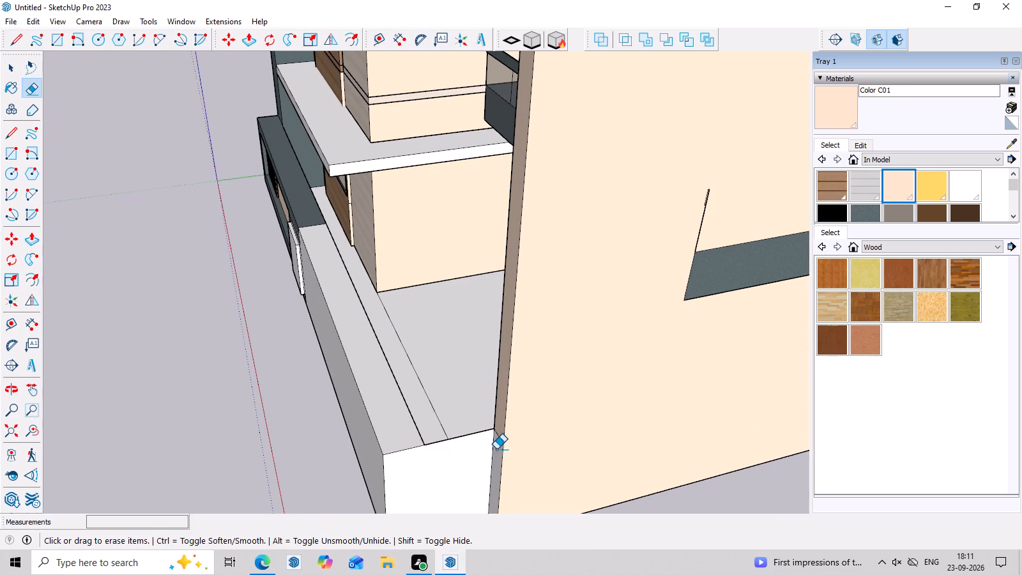
Push/Pull the merged end face outward about 9" so it sits flush with the side wall's outer face.
key("space")
key("p")
left_click(468, 454)
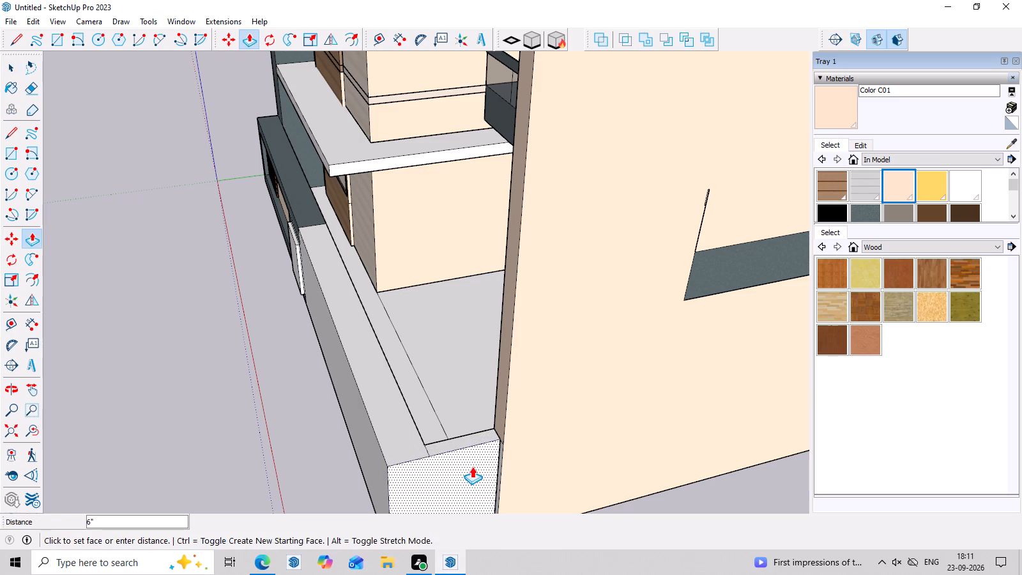
left_click(504, 446)
Erase the short leftover edge at the inner corner on top of the low wall.
scroll(459, 441, "down", 5)
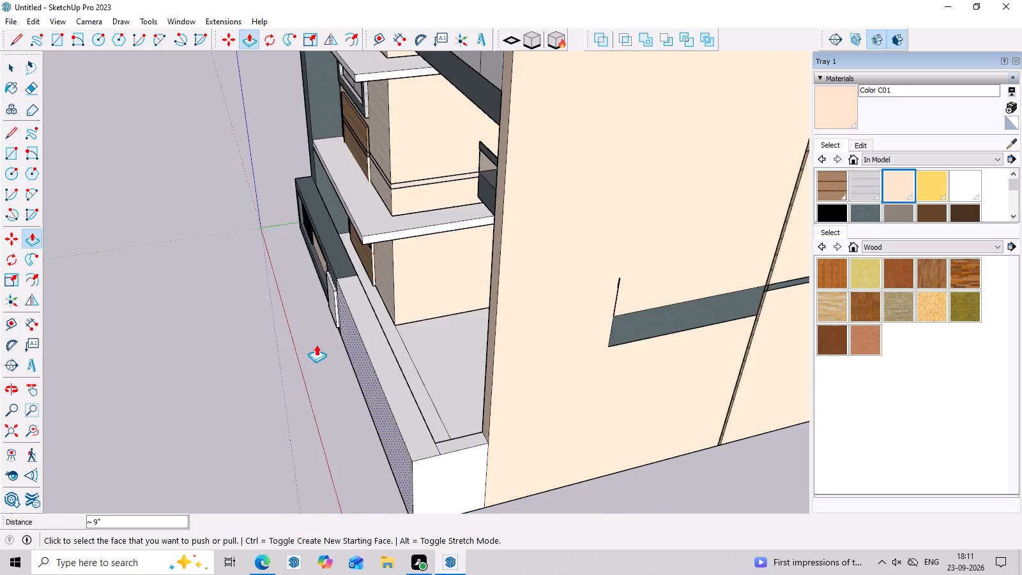
scroll(316, 344, "down", 2)
middle_click_drag(323, 371, 373, 462)
scroll(630, 521, "up", 3)
scroll(370, 399, "up", 2)
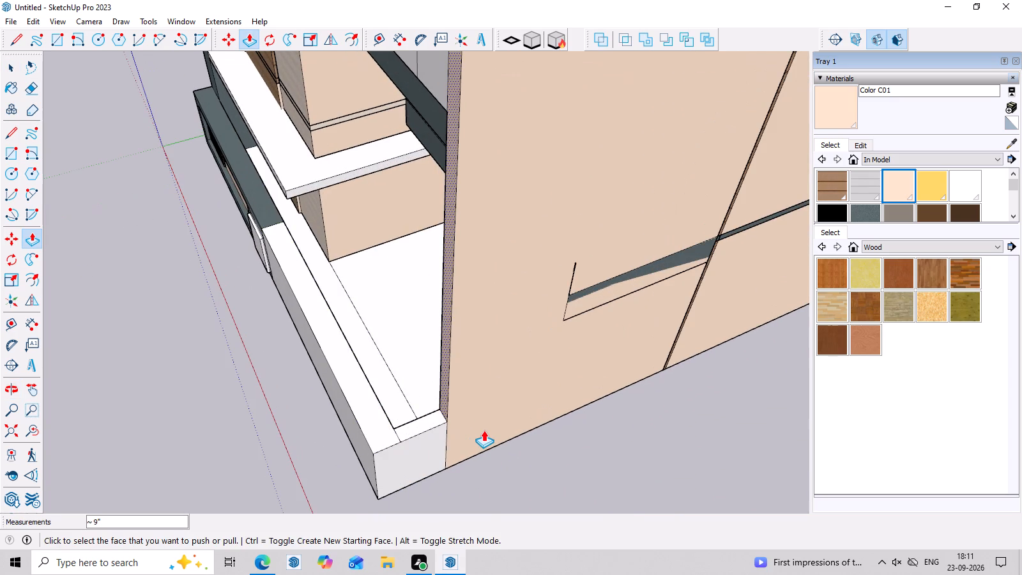
key("e")
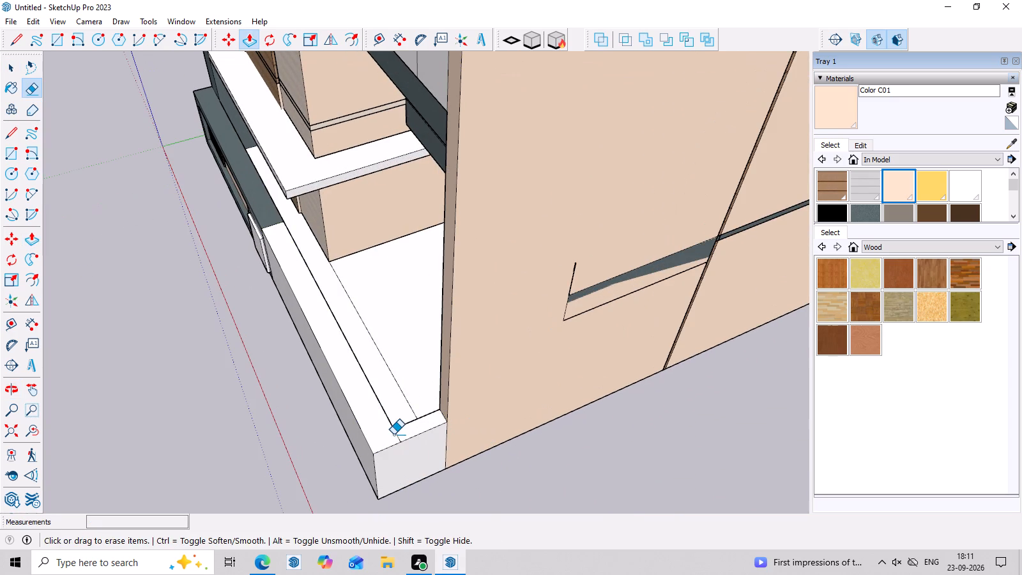
left_click(394, 437)
left_click_drag(403, 436, 391, 441)
Examine the extended porch wall and its corner at the side wall from the front and from above.
scroll(412, 431, "down", 3)
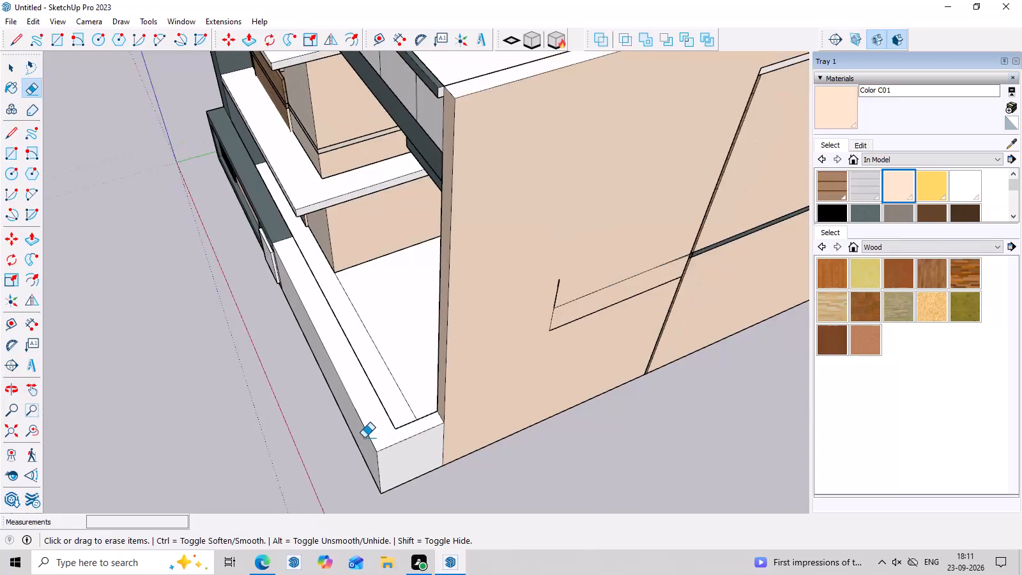
scroll(364, 438, "down", 8)
middle_click_drag(358, 480, 736, 223)
scroll(589, 390, "up", 3)
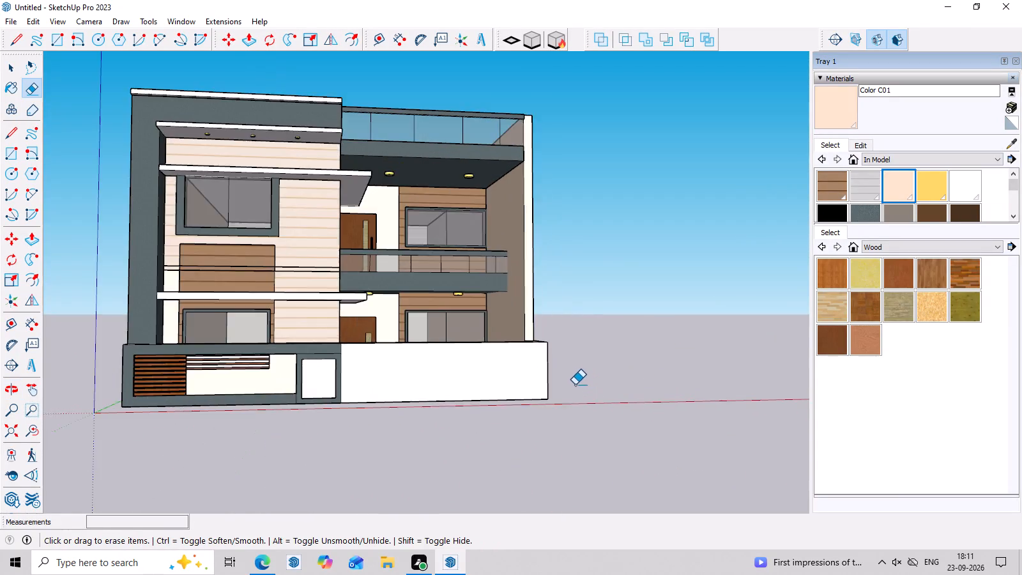
scroll(575, 385, "up", 4)
scroll(579, 319, "up", 1)
middle_click_drag(590, 303, 617, 242)
scroll(615, 252, "down", 5)
middle_click_drag(603, 326, 571, 556)
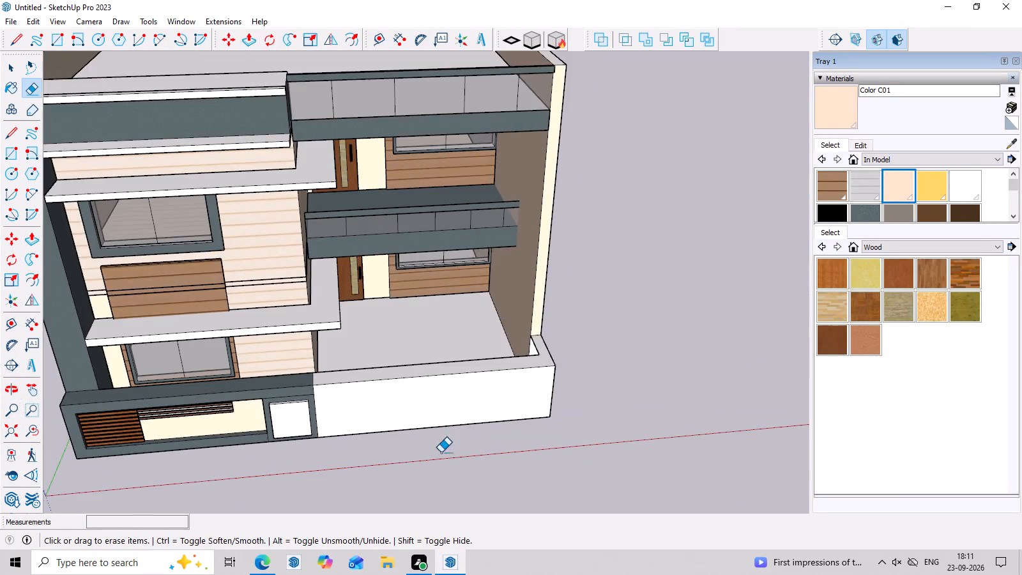
scroll(434, 447, "up", 3)
middle_click_drag(523, 552, 523, 574)
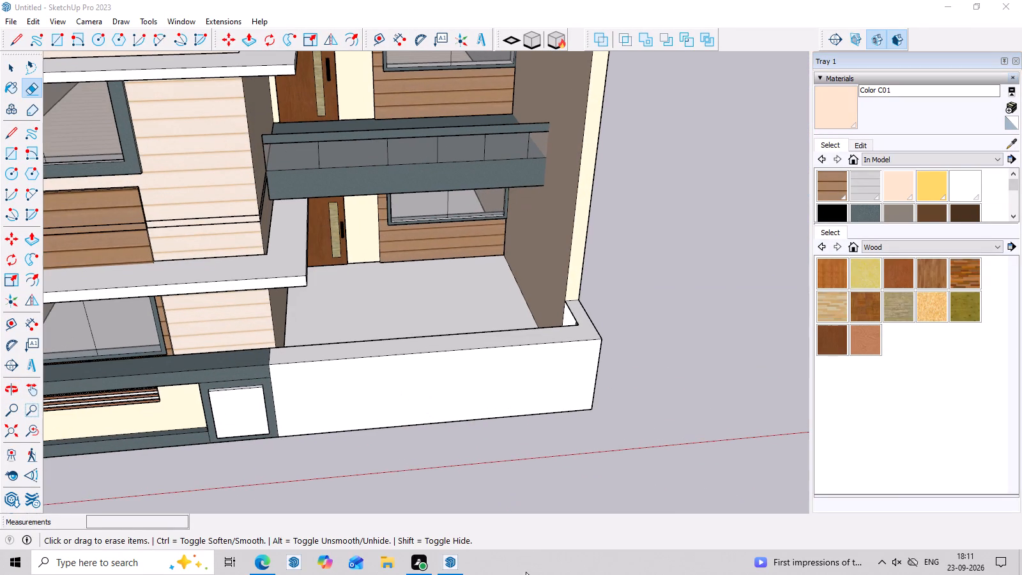
scroll(239, 455, "up", 4)
middle_click_drag(347, 448, 462, 472)
key("Escape")
scroll(615, 471, "down", 6)
middle_click_drag(672, 452, 629, 470)
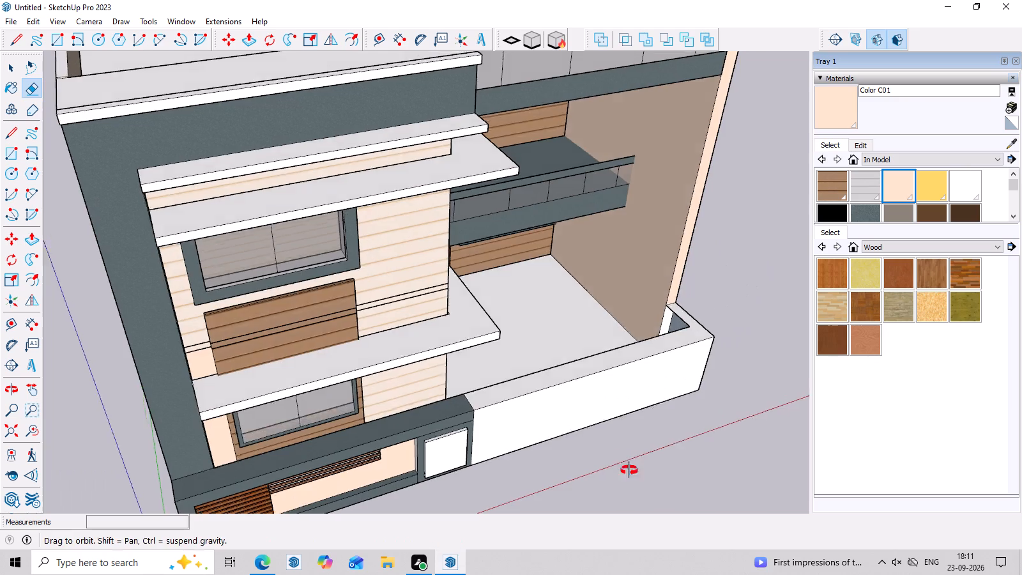
middle_click_drag(629, 470, 494, 498)
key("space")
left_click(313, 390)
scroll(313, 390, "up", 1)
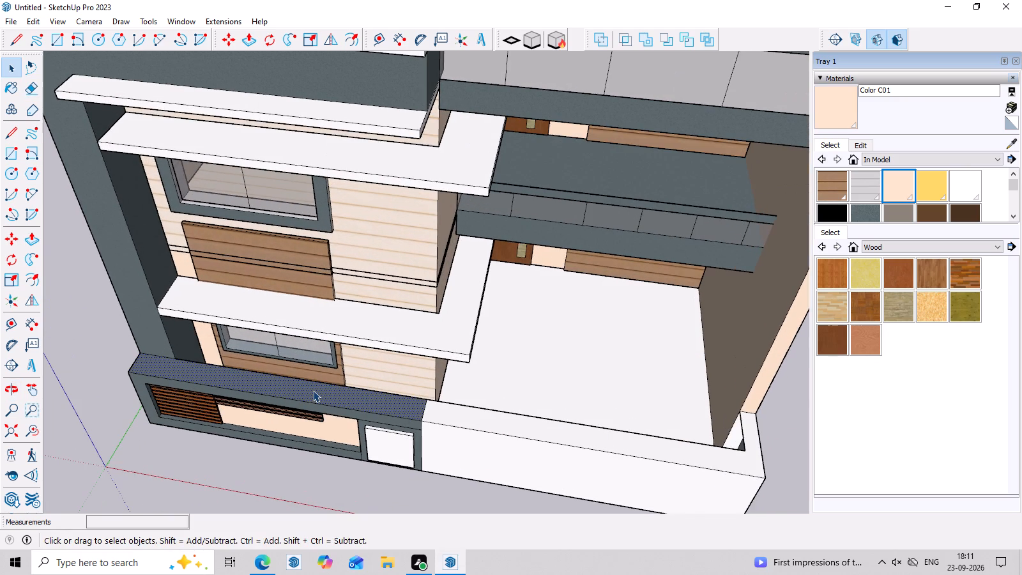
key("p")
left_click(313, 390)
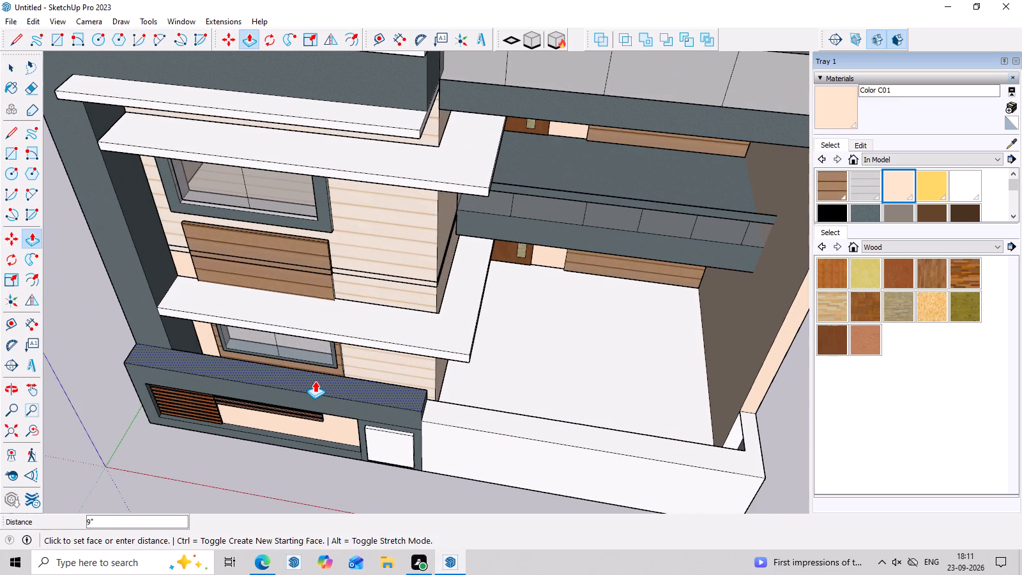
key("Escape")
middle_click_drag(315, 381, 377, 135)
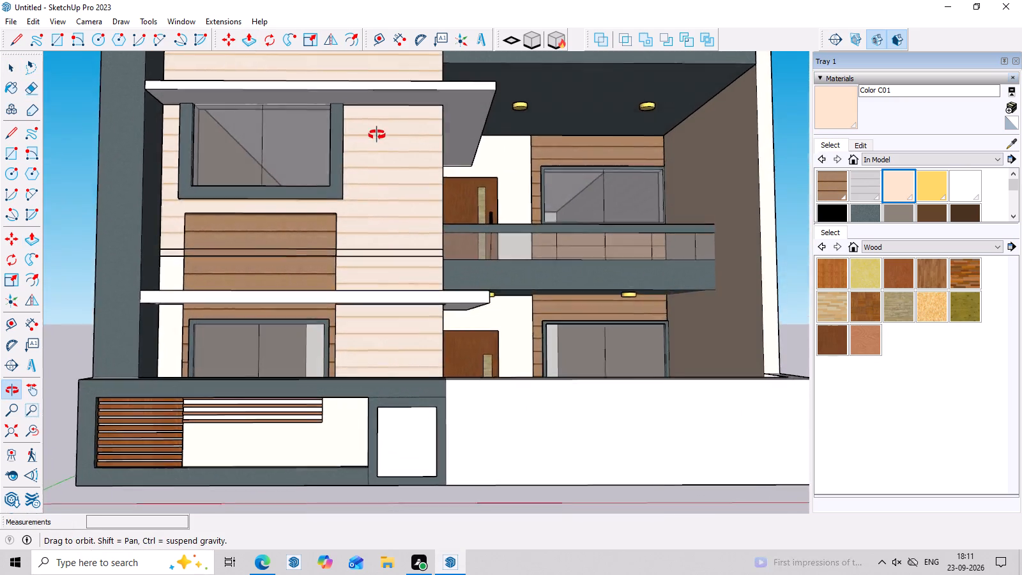
Push/Pull the top face of the dark grey front wall upward 2".
middle_click_drag(377, 135, 379, 128)
scroll(406, 369, "up", 6)
middle_click_drag(471, 367, 469, 391)
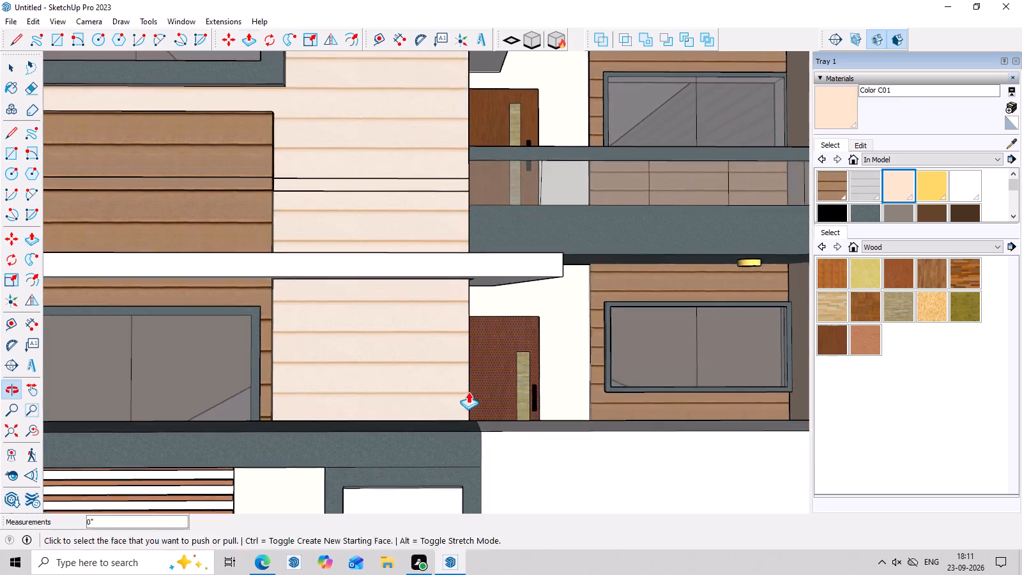
scroll(462, 399, "up", 2)
left_click(452, 431)
left_click(452, 423)
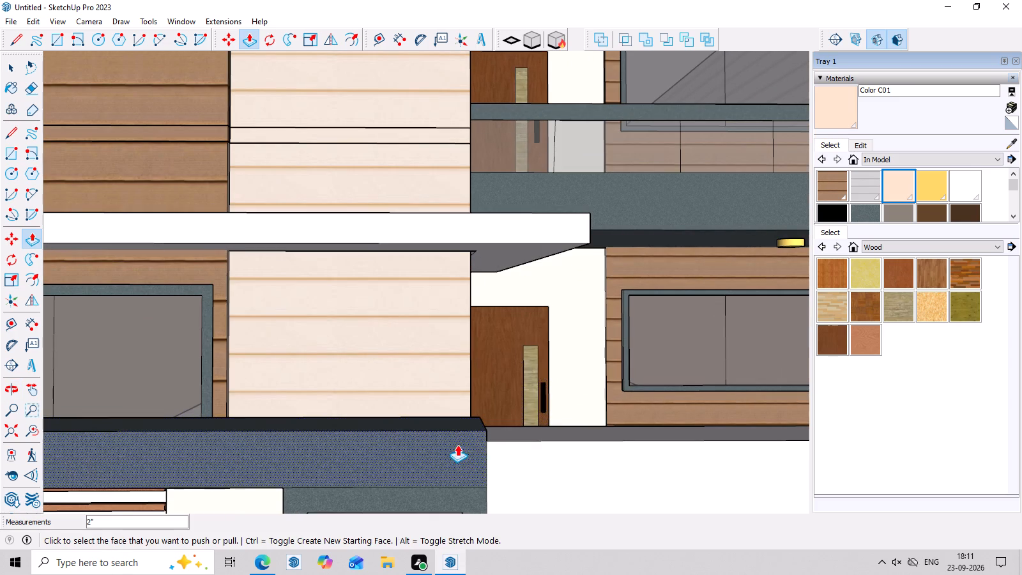
scroll(473, 454, "down", 2)
key("Escape")
Examine the white porch wall and its junction with the dark front wall from the front and from low angles.
scroll(478, 413, "down", 11)
middle_click_drag(582, 471, 579, 486)
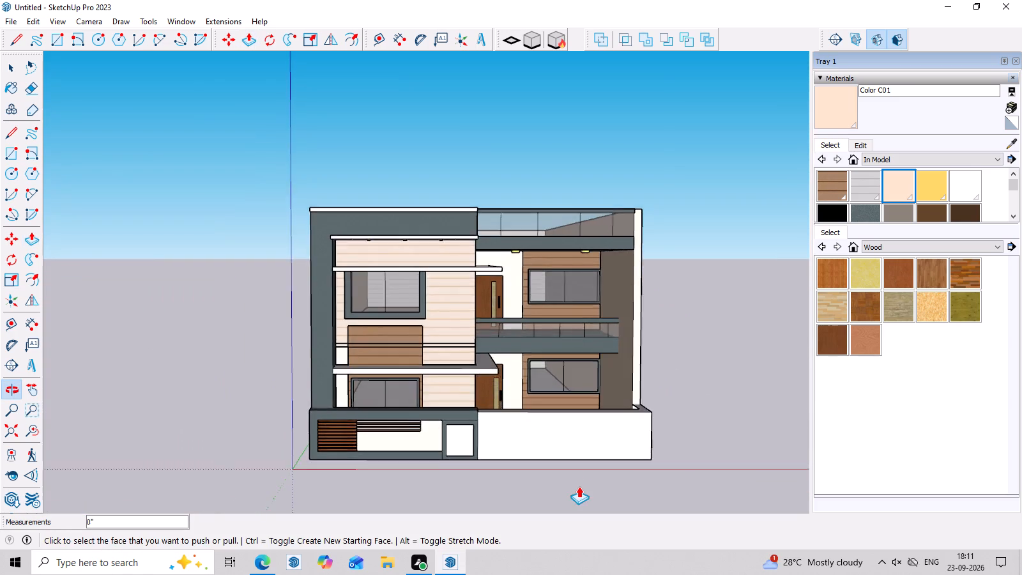
scroll(575, 486, "up", 5)
scroll(558, 402, "up", 2)
middle_click_drag(550, 493, 559, 422)
scroll(558, 442, "up", 4)
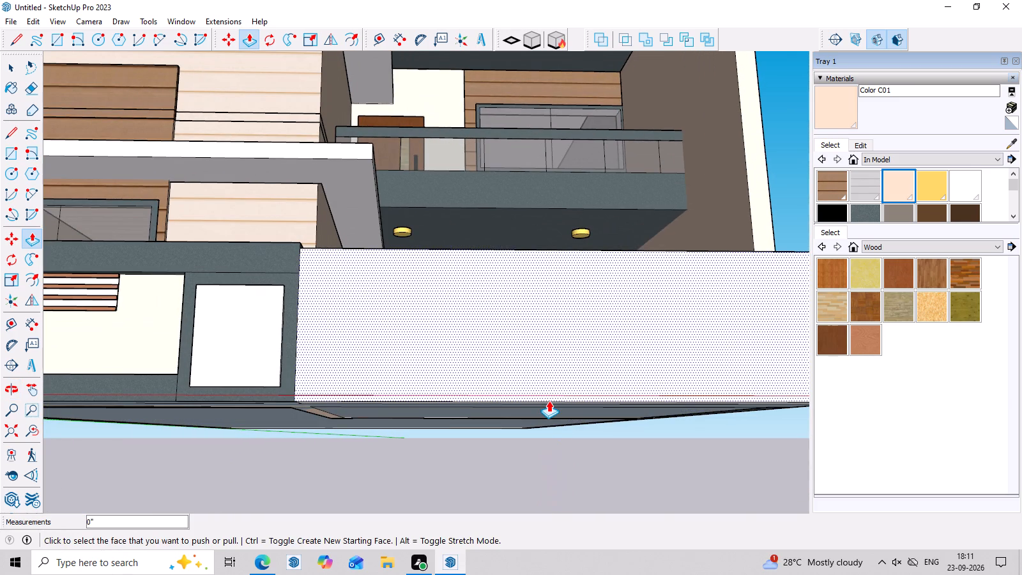
scroll(549, 401, "down", 6)
middle_click_drag(549, 401, 544, 429)
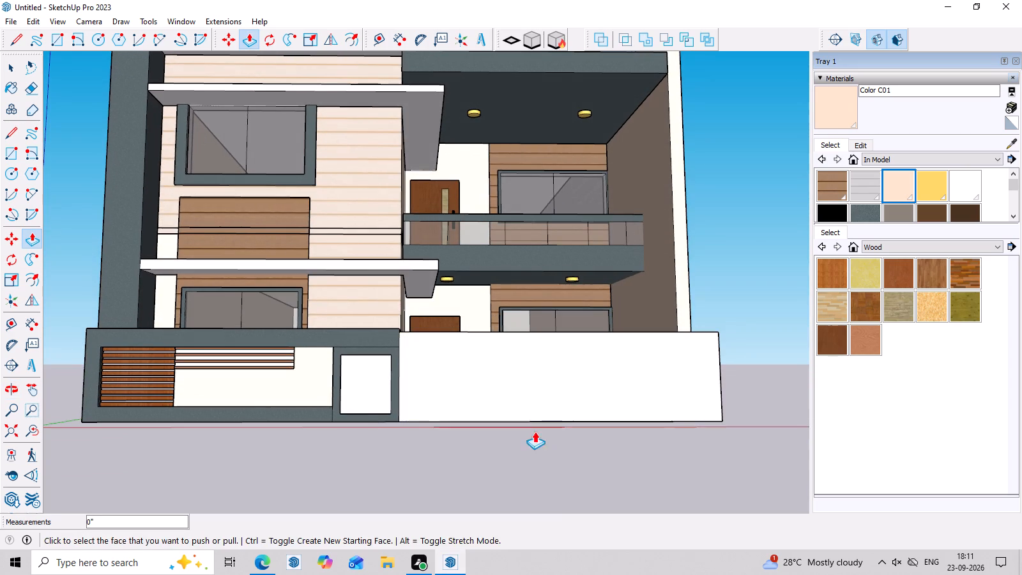
middle_click_drag(538, 356, 528, 389)
scroll(528, 389, "up", 3)
middle_click_drag(536, 453, 540, 442)
scroll(540, 442, "up", 3)
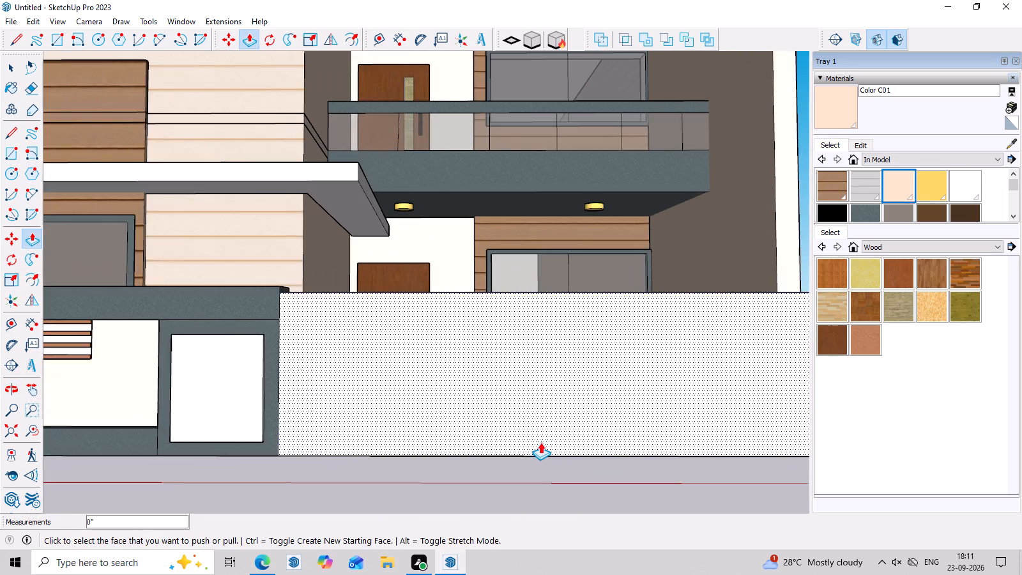
scroll(496, 408, "down", 5)
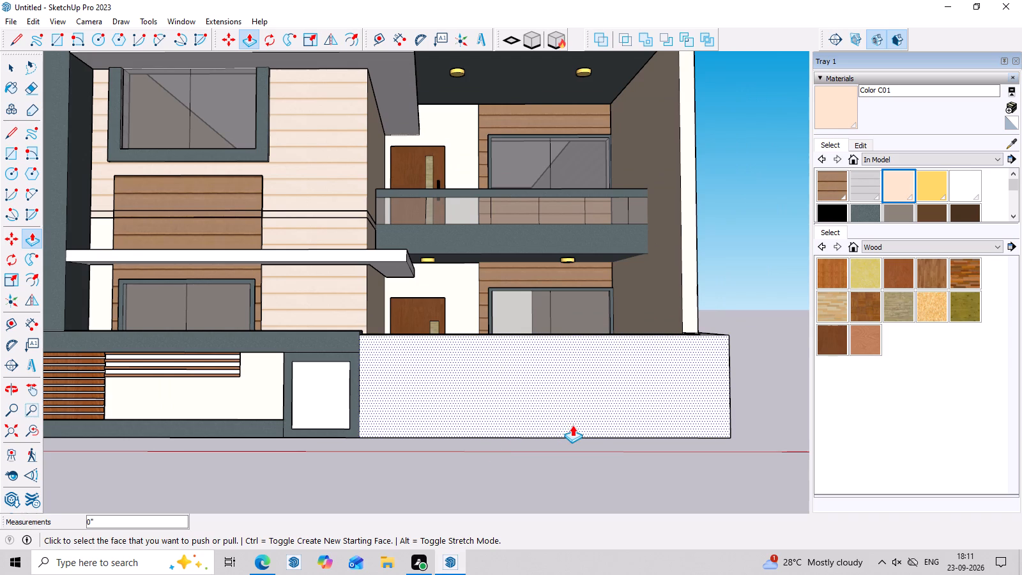
Offset the outline of the white porch wall's front face inward about 4".
key("Escape")
key("space")
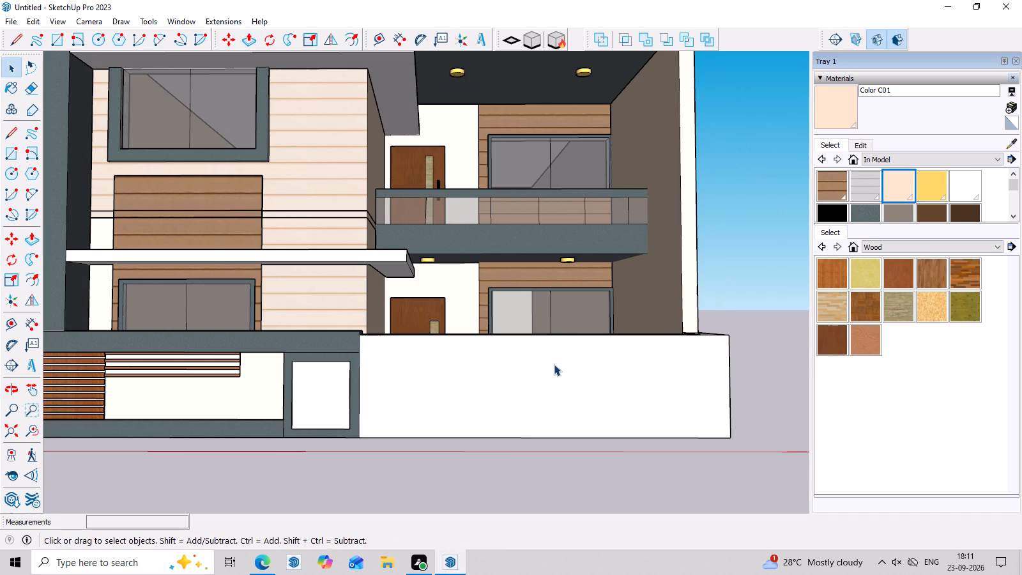
left_click(554, 364)
key("f")
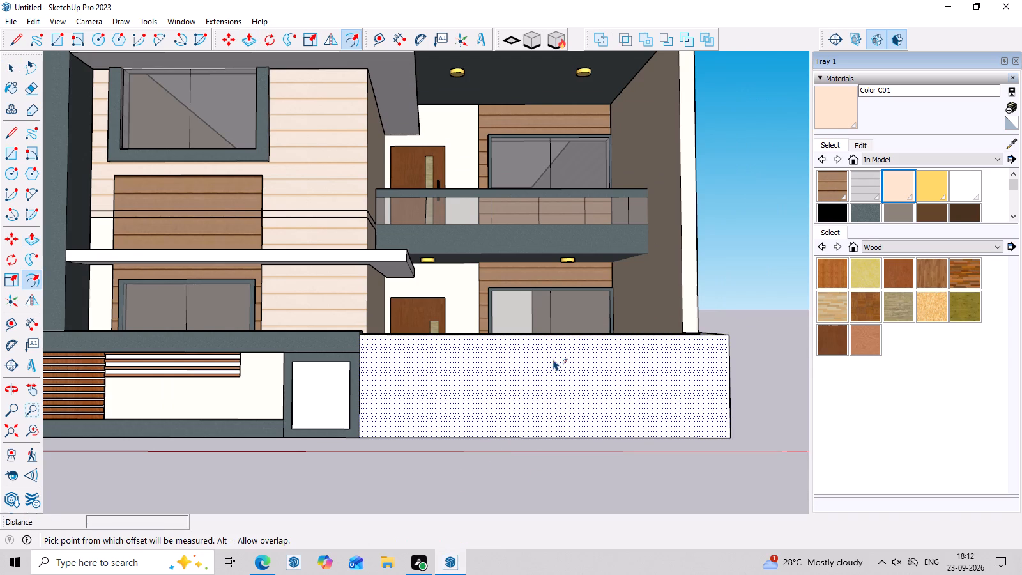
left_click(553, 339)
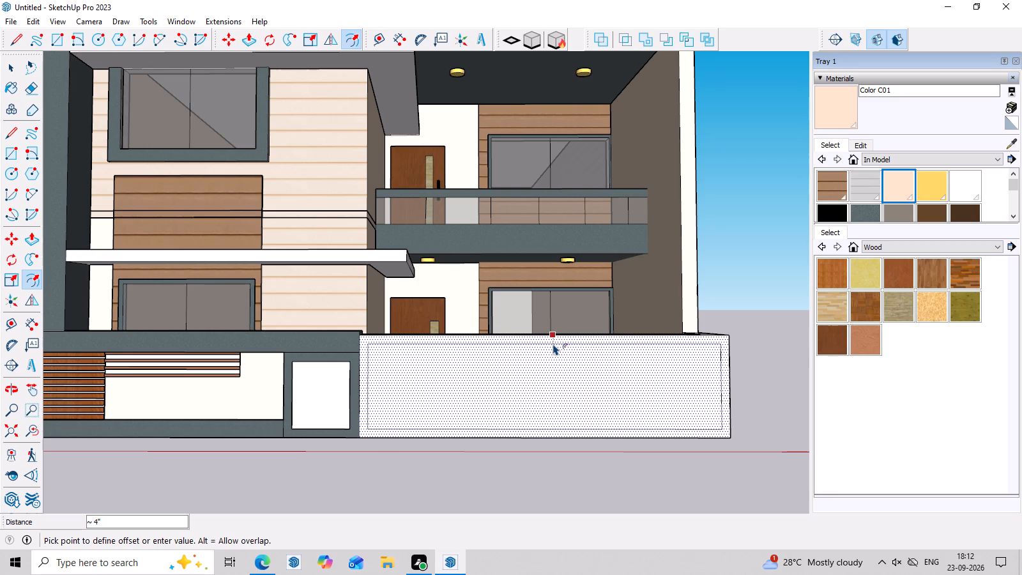
left_click(553, 344)
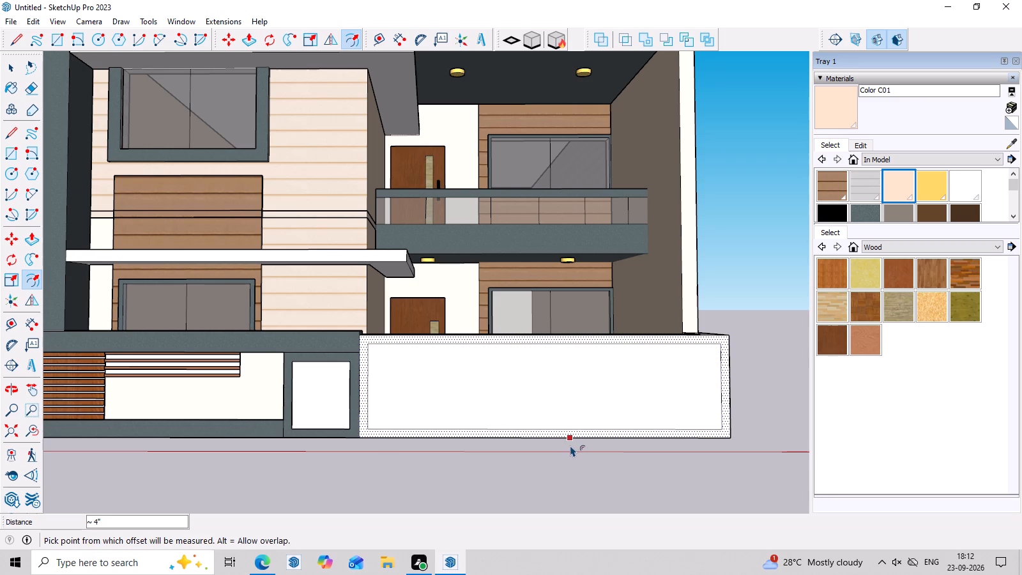
Draw a vertical line about 3'8" across the inset panel near the side wall and extend it about 4" to the wall's top edge.
key("l")
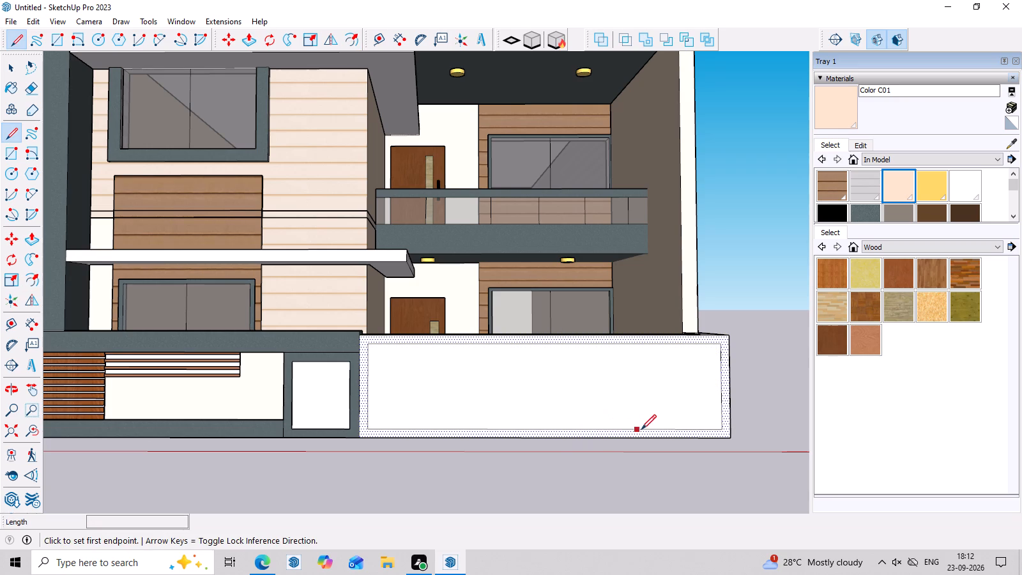
left_click(641, 429)
left_click(645, 342)
key("Escape")
middle_click_drag(636, 369, 623, 480)
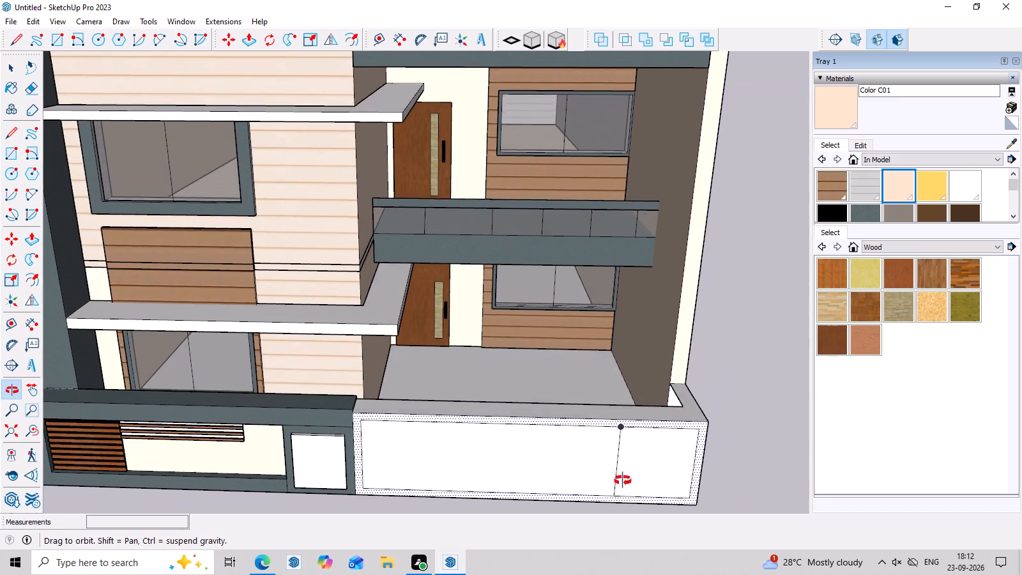
middle_click_drag(623, 480, 623, 481)
scroll(623, 481, "up", 5)
middle_click_drag(623, 481, 623, 461)
left_click(622, 371)
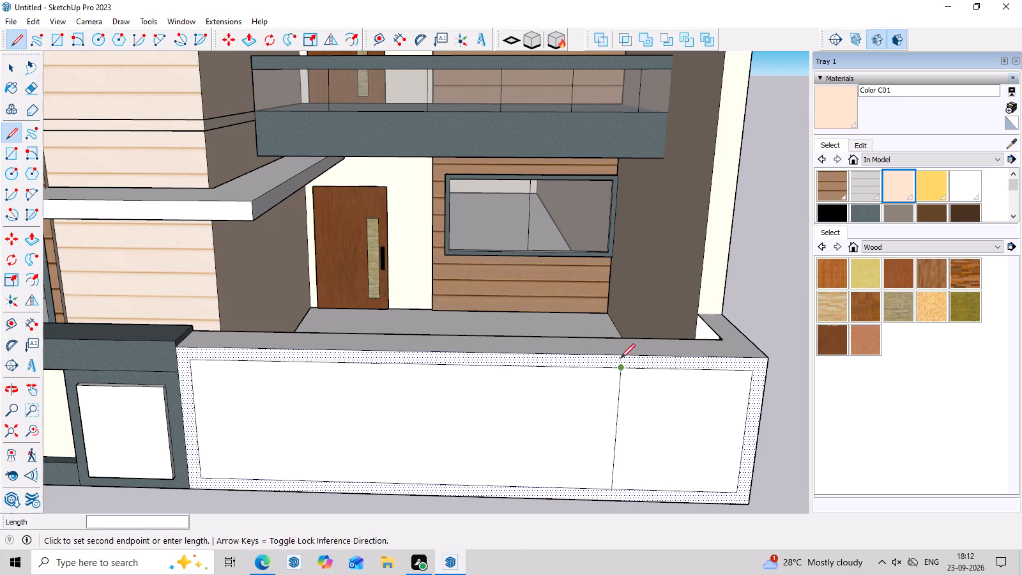
left_click(620, 353)
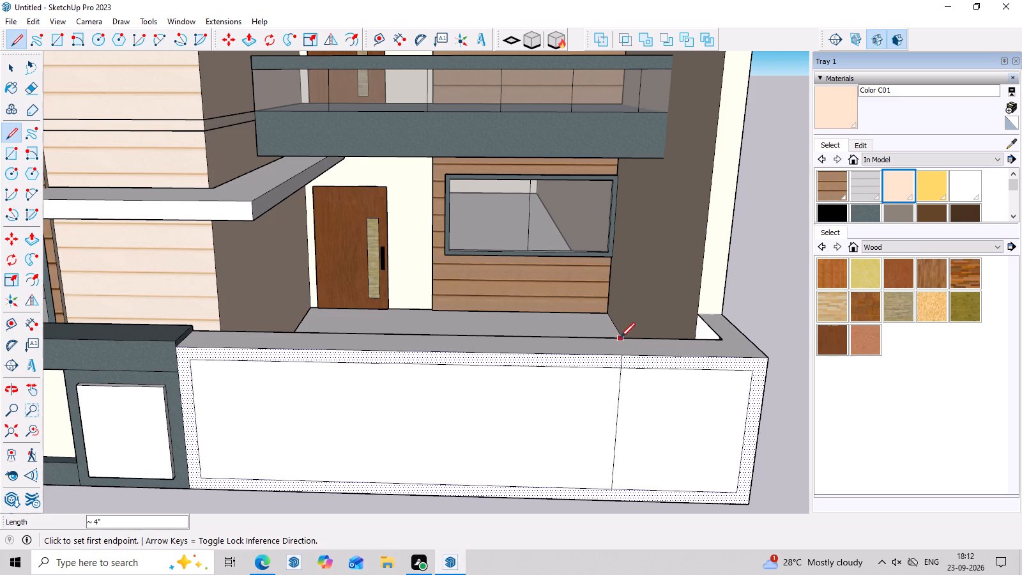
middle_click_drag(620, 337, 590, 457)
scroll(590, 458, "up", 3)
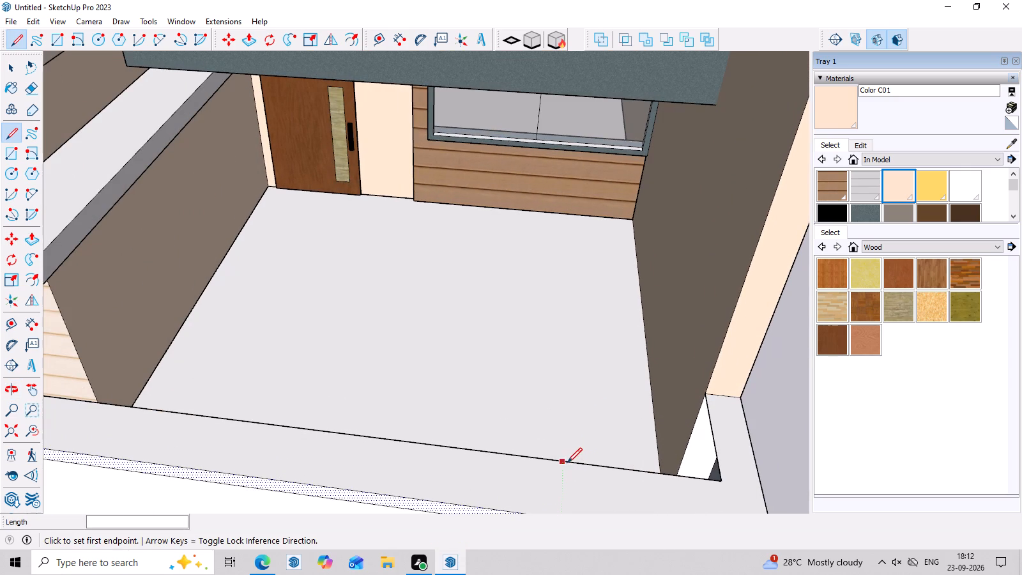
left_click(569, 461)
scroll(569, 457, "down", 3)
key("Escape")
Extend the vertical dividing line about 4" down from the inset outline to the wall's bottom edge.
middle_click_drag(621, 439, 631, 286)
scroll(628, 239, "down", 4)
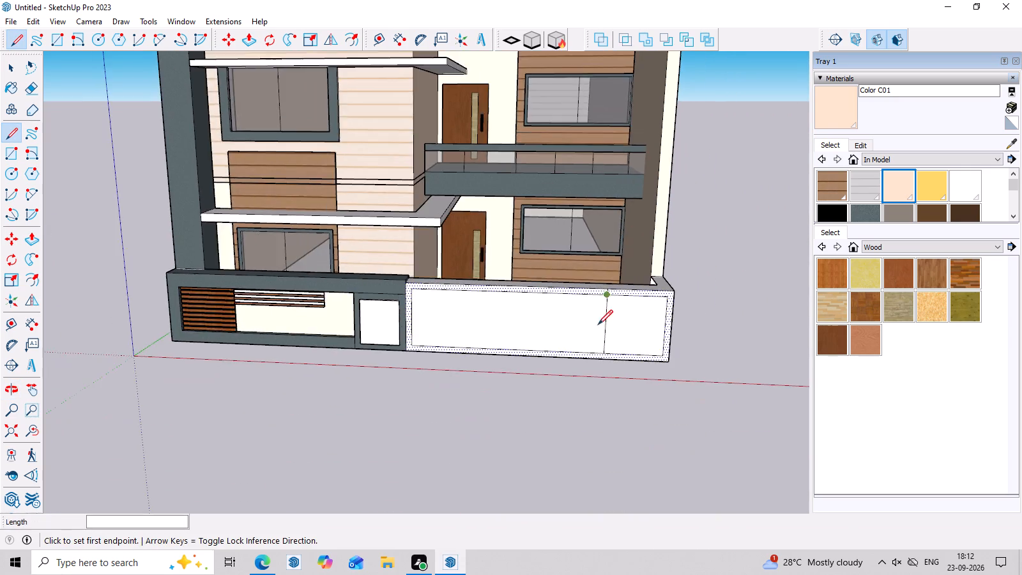
scroll(598, 325, "down", 3)
middle_click_drag(598, 339, 589, 377)
scroll(591, 381, "up", 8)
middle_click_drag(604, 435, 624, 358)
scroll(626, 303, "up", 3)
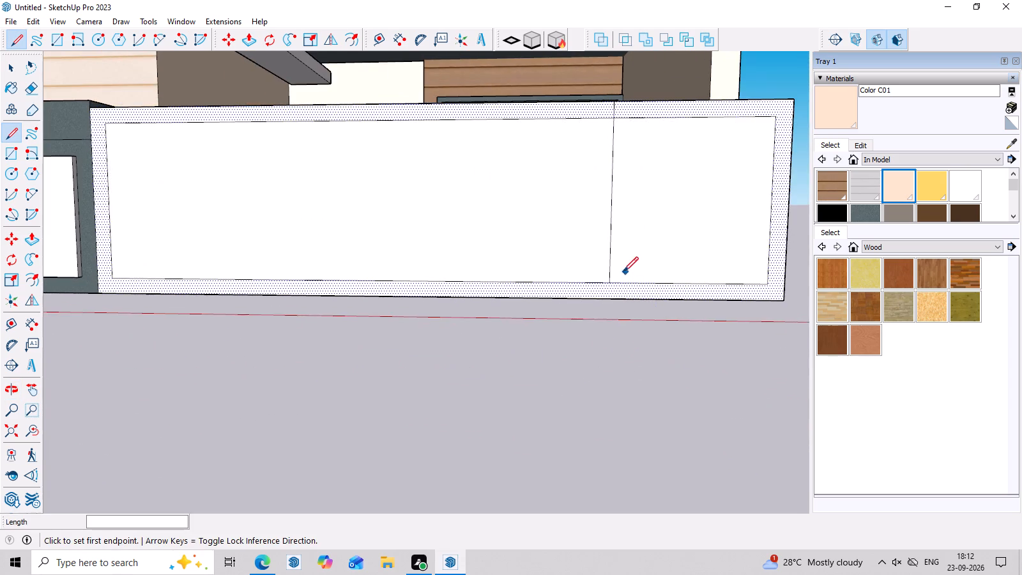
scroll(618, 272, "up", 6)
left_click(609, 286)
left_click(608, 314)
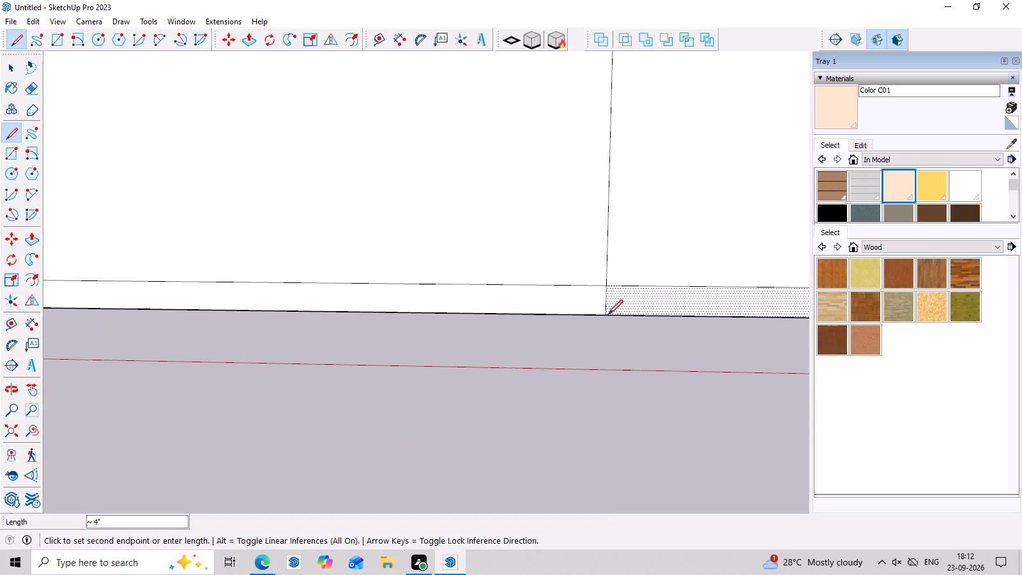
key("Escape")
Erase the inset lines along the top, outer end and bottom of the short section beside the side wall, leaving one plain face.
scroll(608, 314, "down", 11)
key("space")
middle_click_drag(595, 350, 596, 407)
key("Escape")
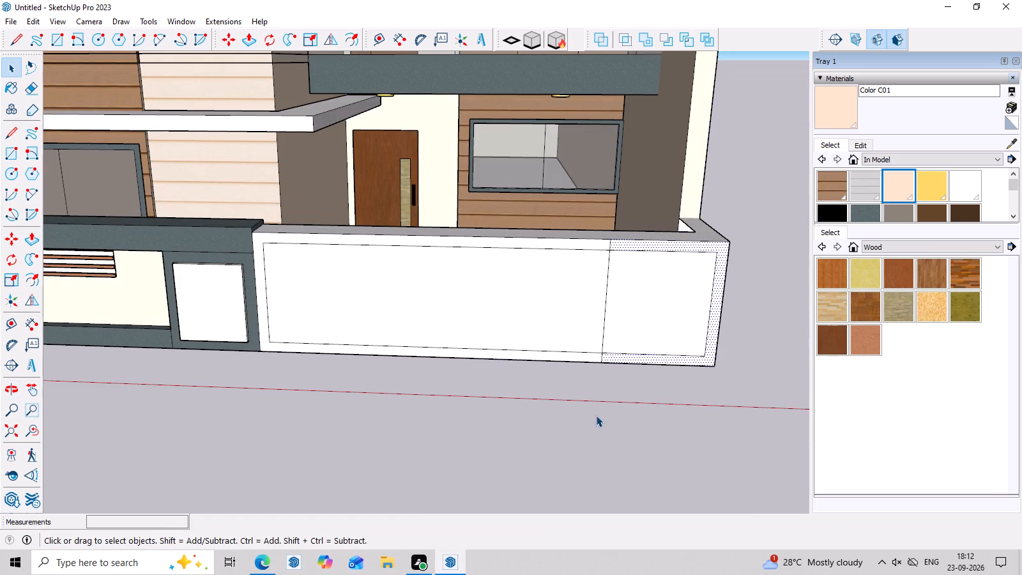
key("e")
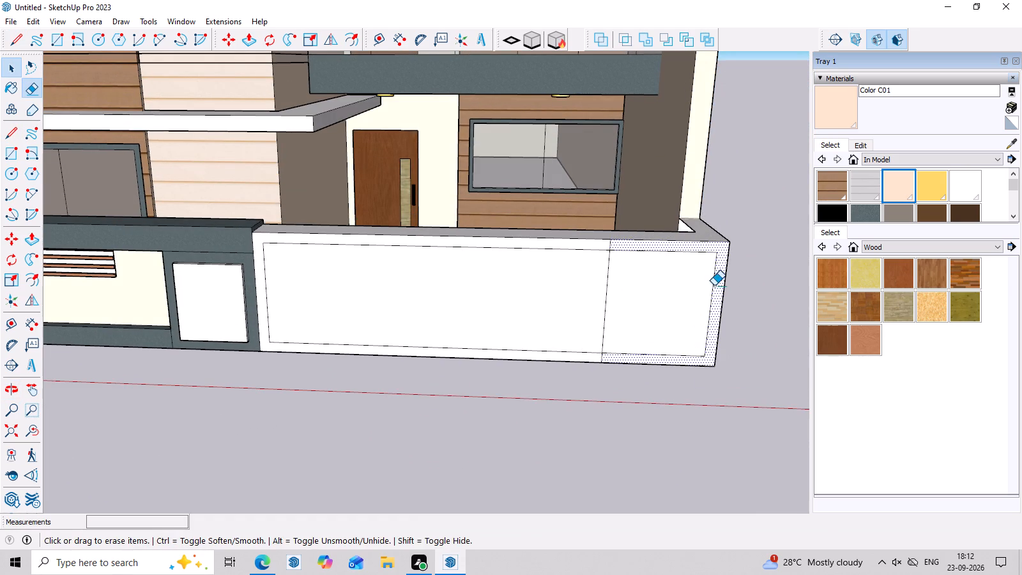
left_click_drag(716, 253, 716, 263)
left_click_drag(690, 358, 687, 368)
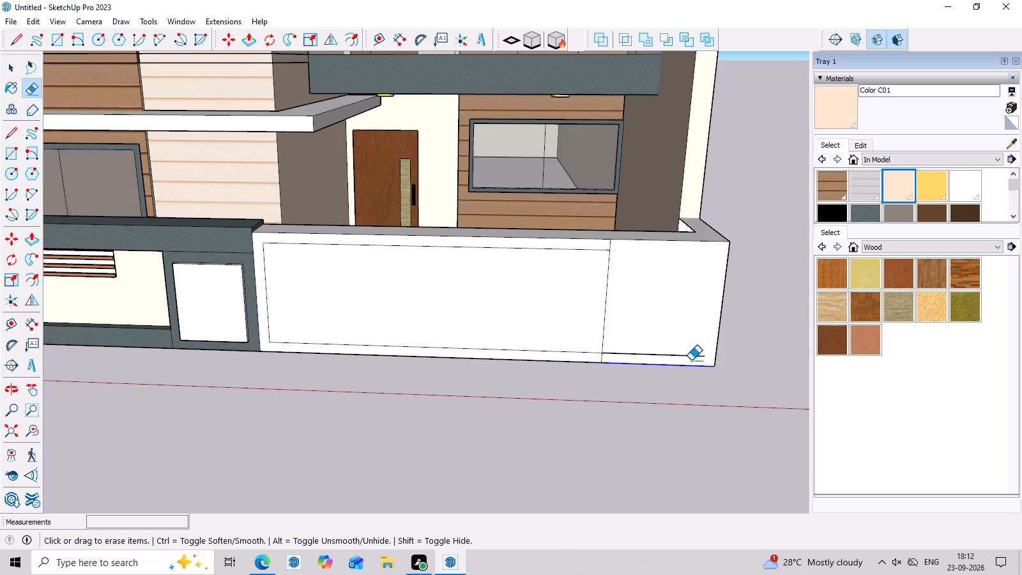
key("ctrl+z")
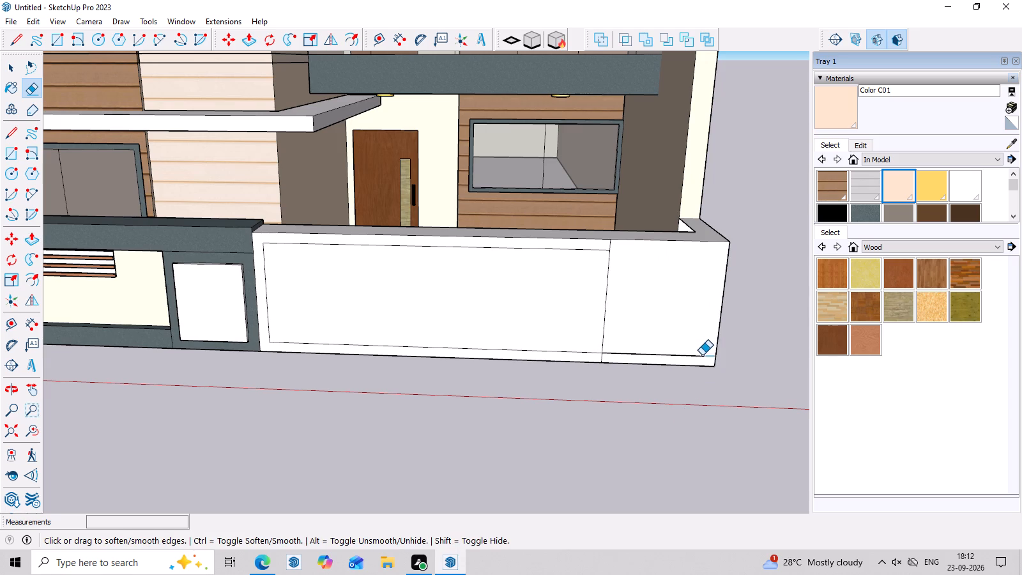
left_click(701, 356)
Paint the short end section's front face, its outer end face and the low wall's top with Color C01.
scroll(702, 363, "down", 3)
middle_click_drag(704, 370, 568, 390)
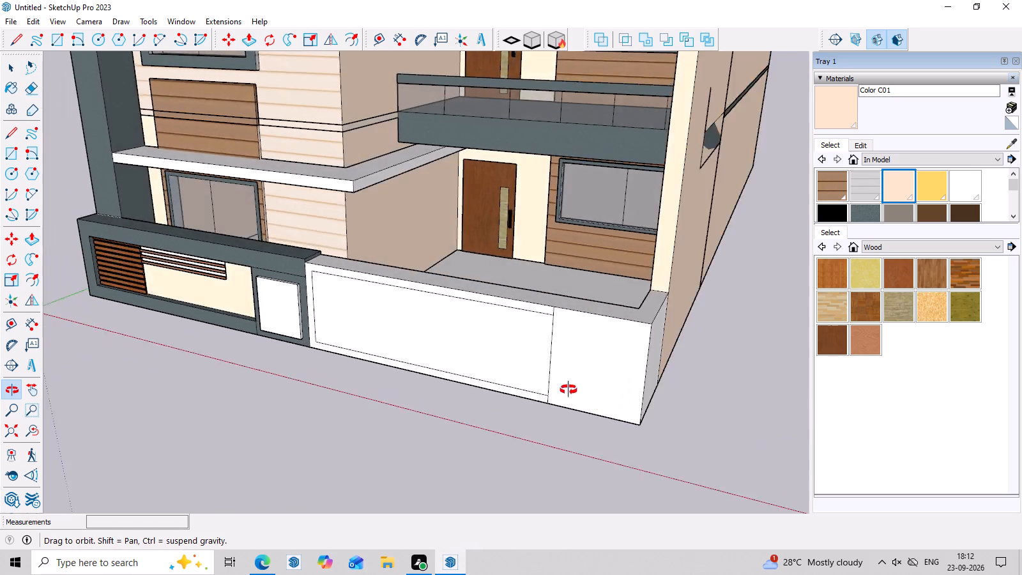
middle_click_drag(568, 390, 426, 395)
middle_click_drag(531, 454, 695, 424)
key("space")
left_click(896, 193)
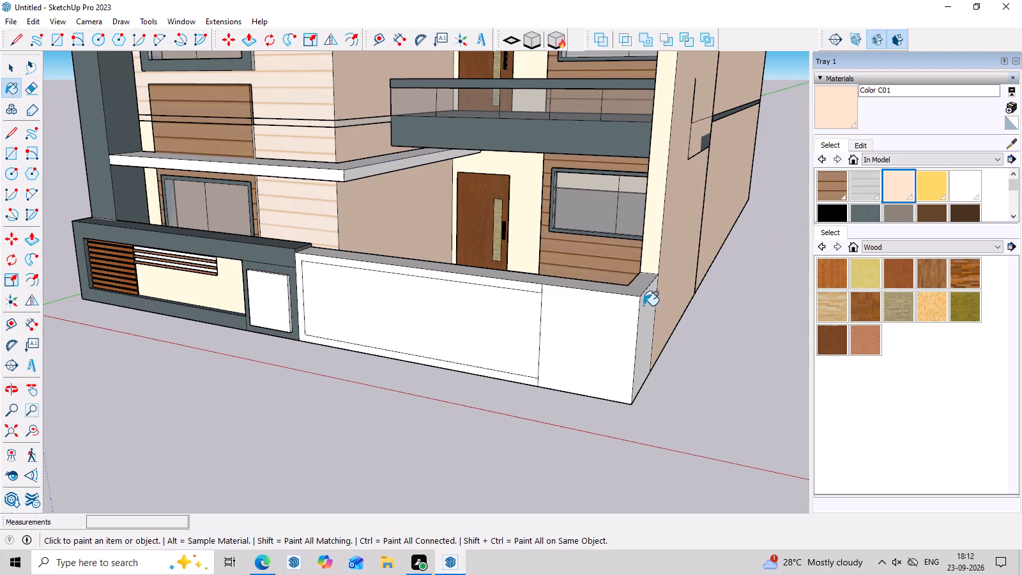
left_click(614, 327)
left_click(655, 317)
left_click(631, 295)
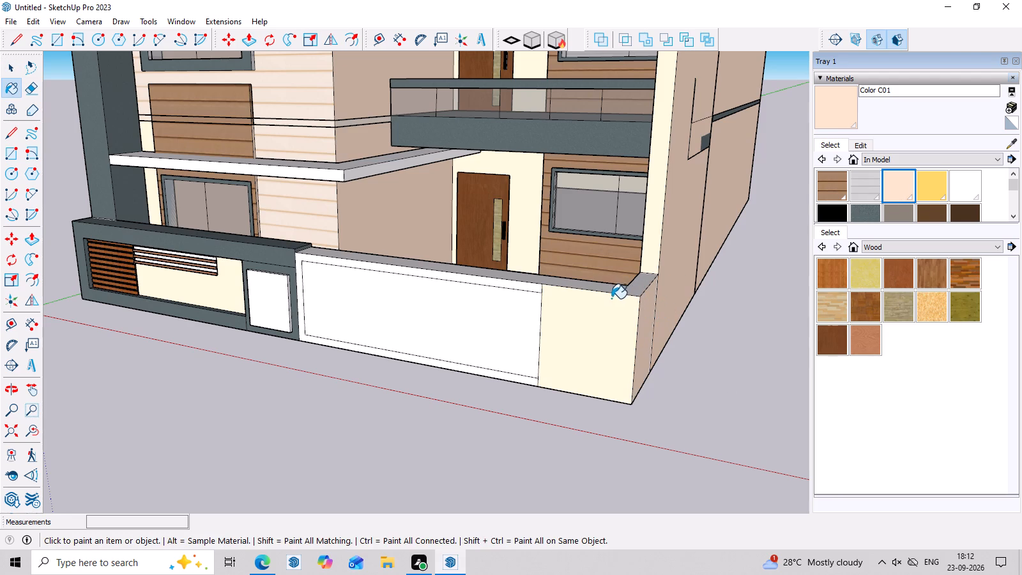
middle_click_drag(613, 306, 616, 372)
left_click(623, 356)
Draw a 1'4" line across the top of the low wall from the vertical divider to the inner edge.
middle_click_drag(639, 361, 679, 274)
middle_click_drag(634, 283, 632, 311)
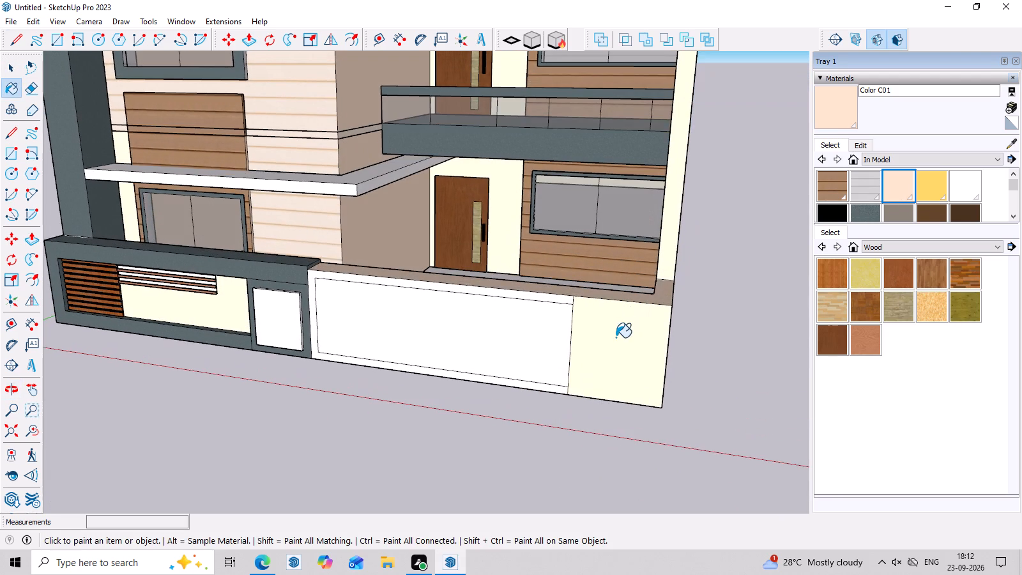
key("l")
scroll(595, 298, "up", 5)
middle_click_drag(591, 280, 585, 361)
scroll(523, 453, "up", 3)
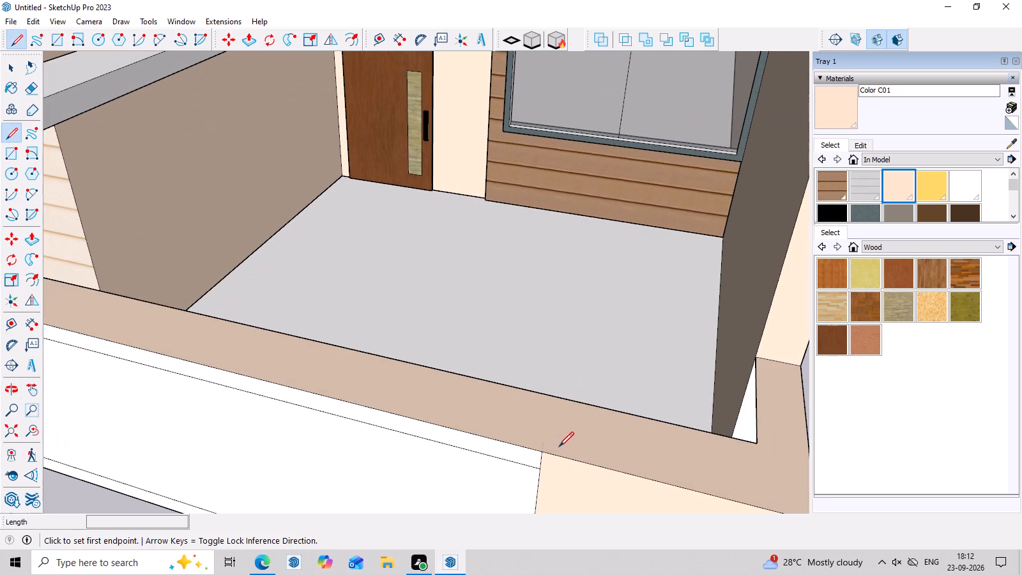
left_click(542, 454)
left_click(567, 399)
key("Escape")
Delete the top face of the long wall section between the dark wall and the new dividing line.
key("space")
left_click(509, 411)
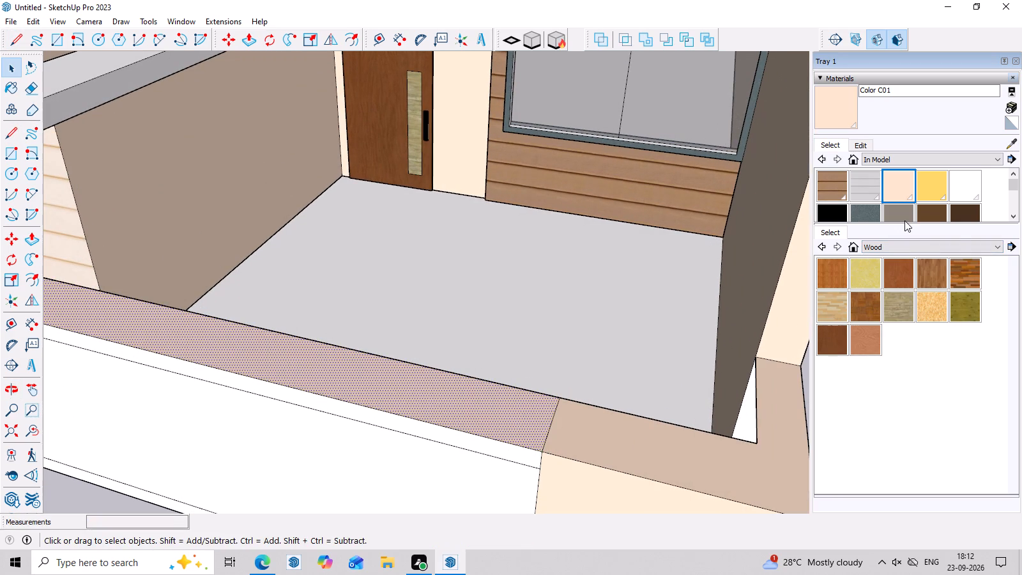
key("Delete")
Draw a rectangle about 12'2" by 1'4" across the long wall section's open top, from the dark wall to the dividing line.
scroll(633, 291, "down", 3)
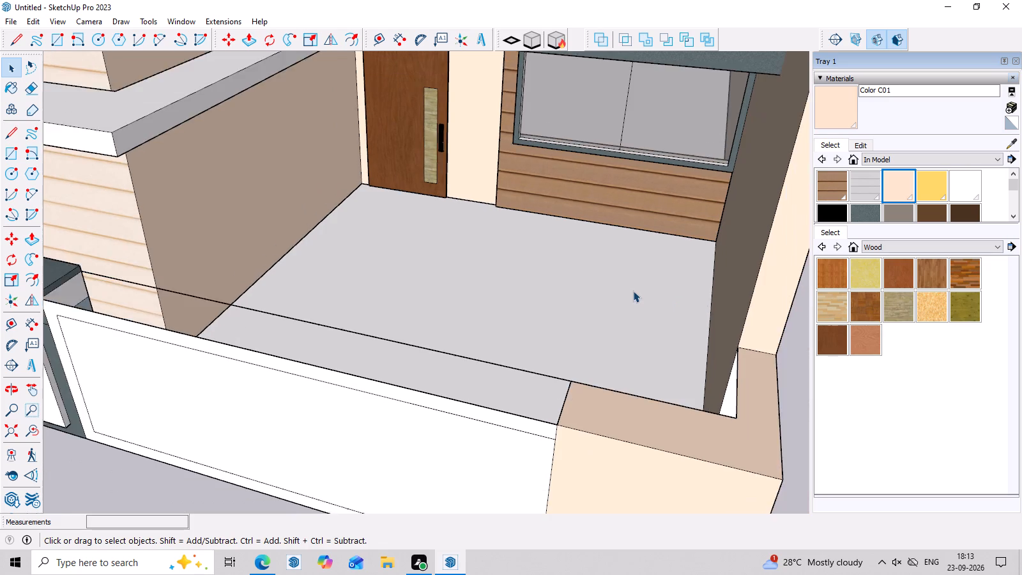
scroll(633, 291, "down", 2)
middle_click_drag(301, 301, 303, 351)
scroll(305, 323, "up", 6)
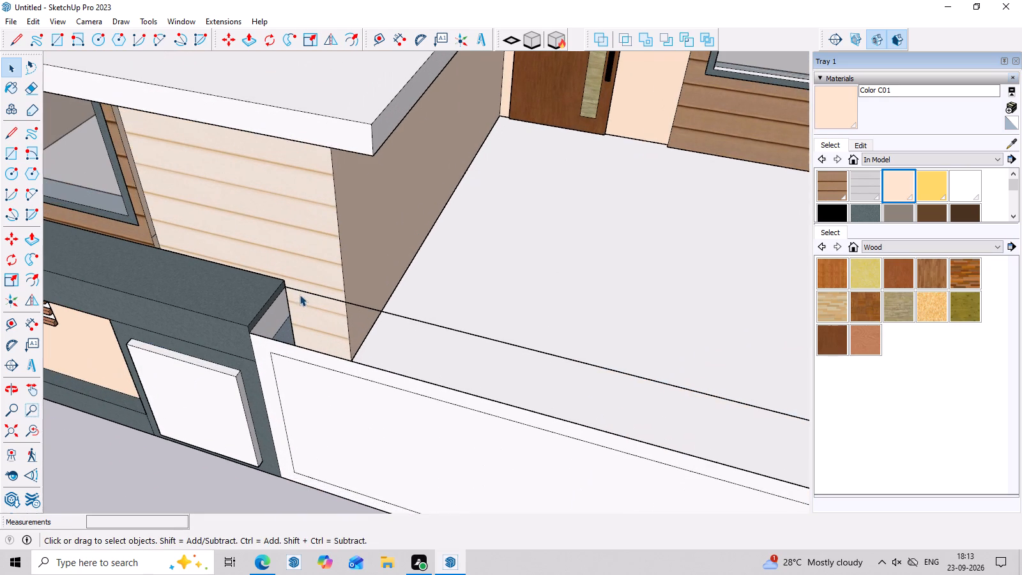
key("r")
left_click(254, 333)
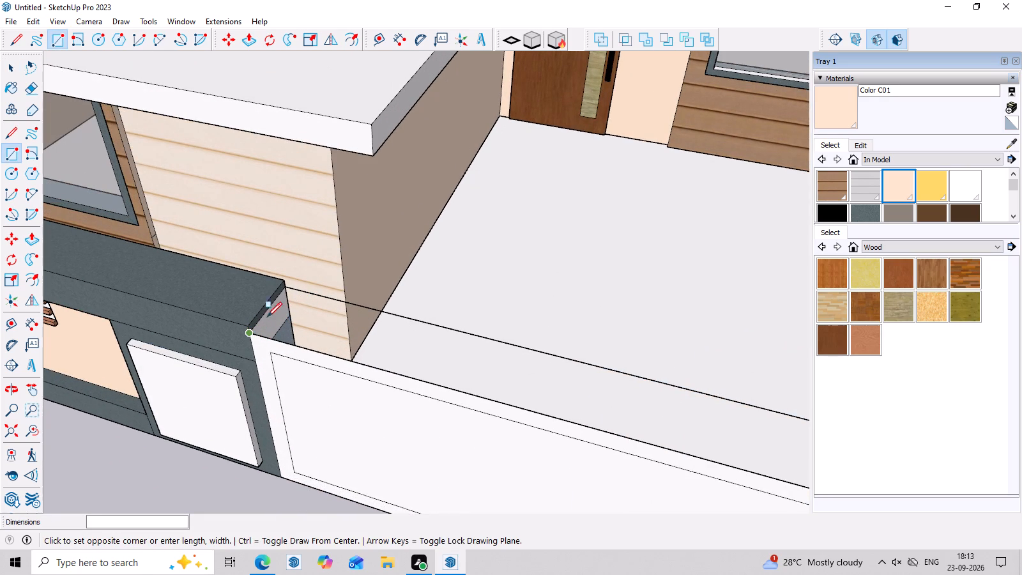
left_click(288, 289)
scroll(376, 315, "down", 7)
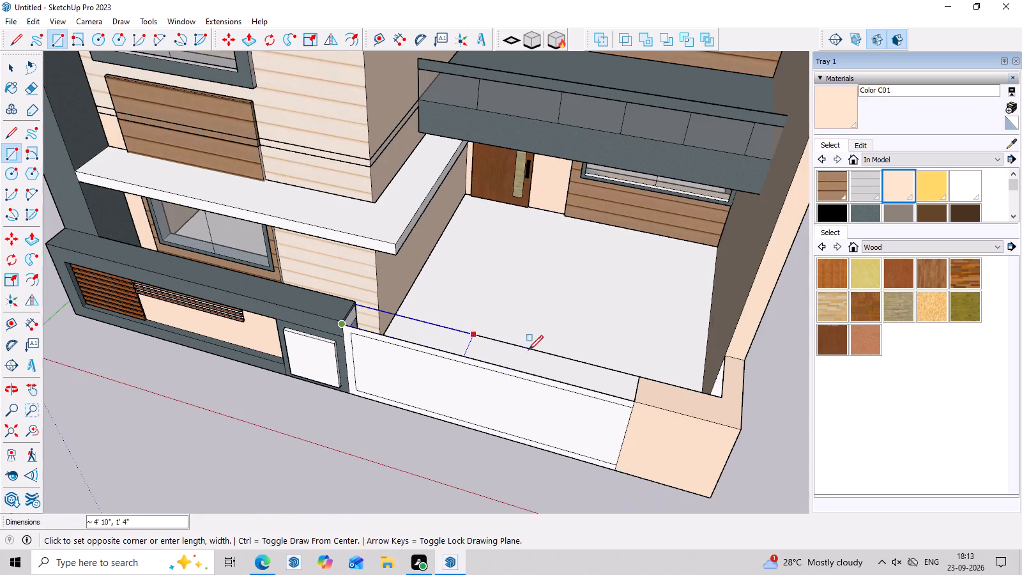
left_click(638, 381)
key("space")
Erase the inset lines along the top, bottom and dark-wall end of the long section's front face, leaving one plain face.
middle_click_drag(402, 389, 469, 278)
middle_click_drag(439, 259, 411, 251)
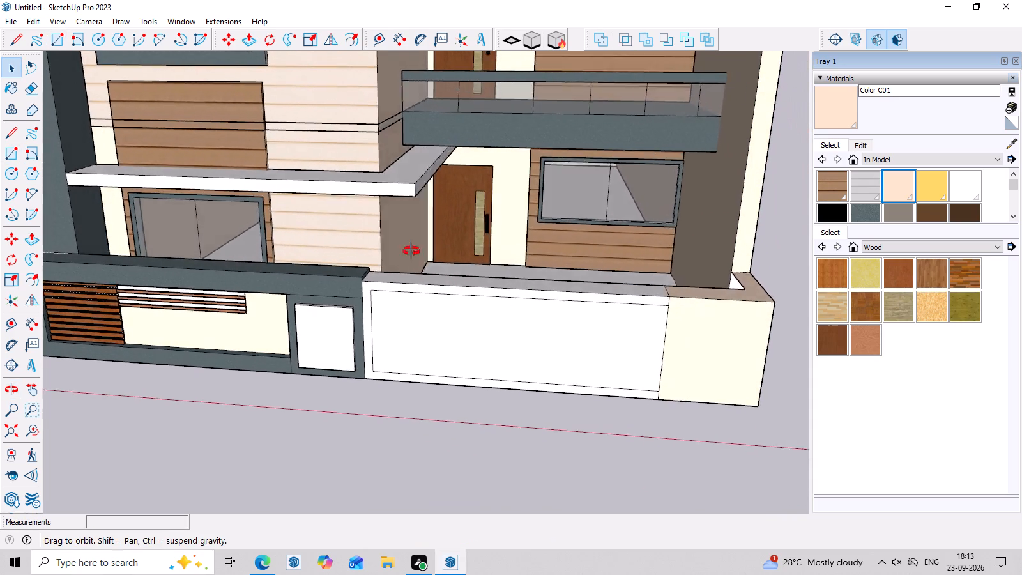
middle_click_drag(411, 251, 362, 241)
scroll(579, 355, "down", 8)
middle_click_drag(627, 418, 690, 332)
scroll(696, 307, "up", 2)
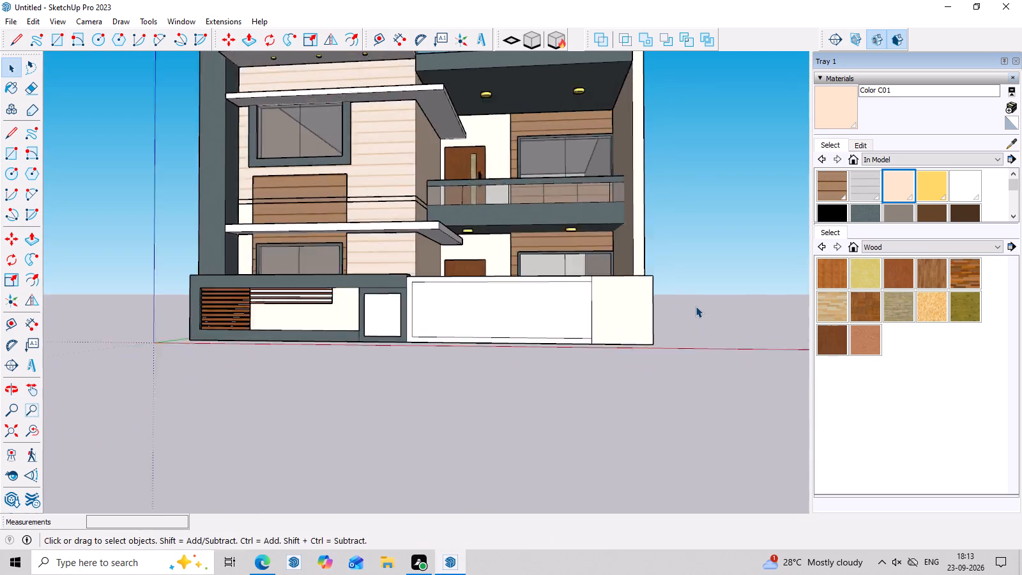
scroll(696, 306, "up", 5)
middle_click_drag(706, 318, 797, 316)
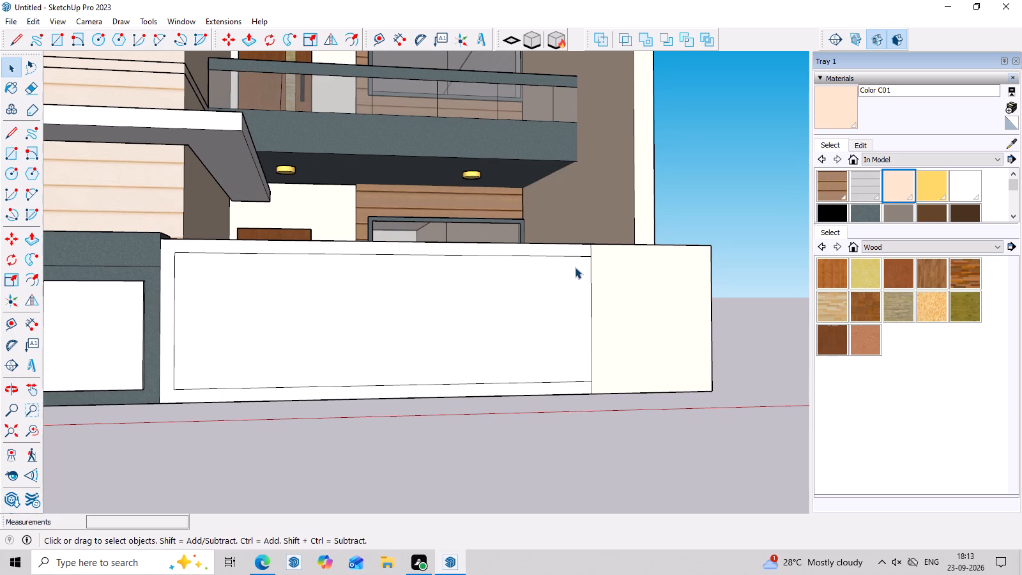
left_click(537, 303)
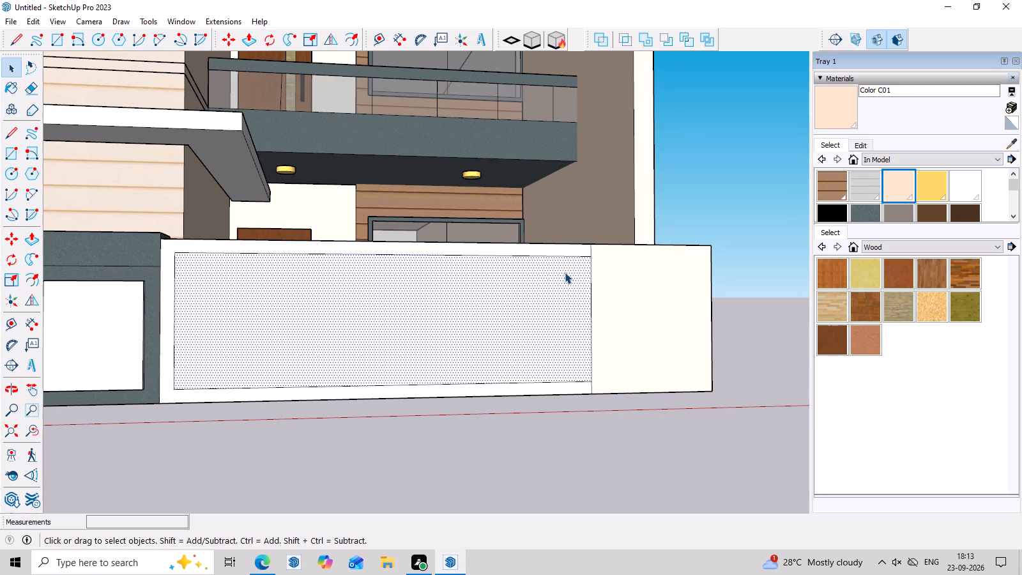
key("e")
left_click(568, 256)
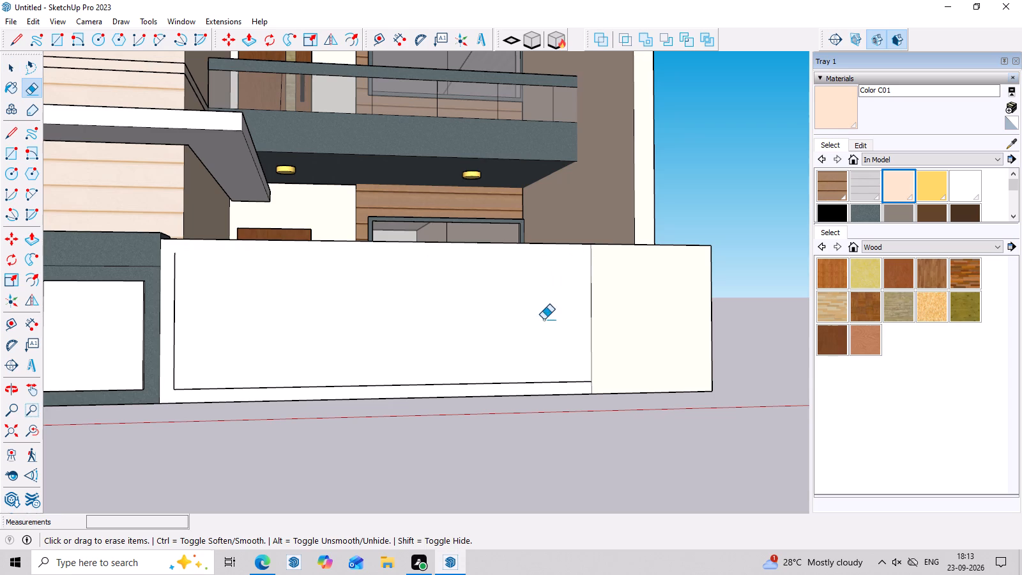
left_click(535, 382)
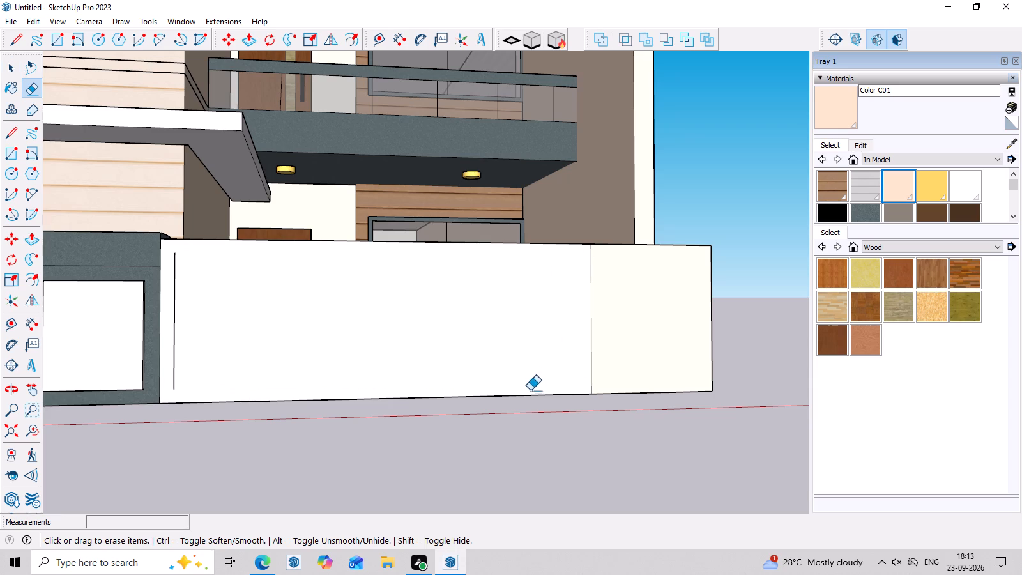
left_click(172, 316)
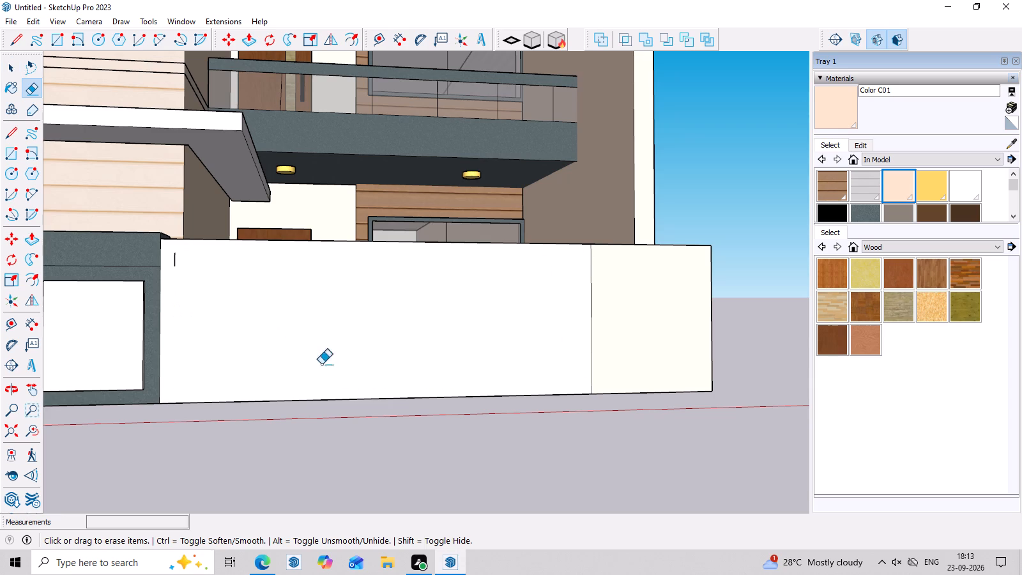
left_click(175, 257)
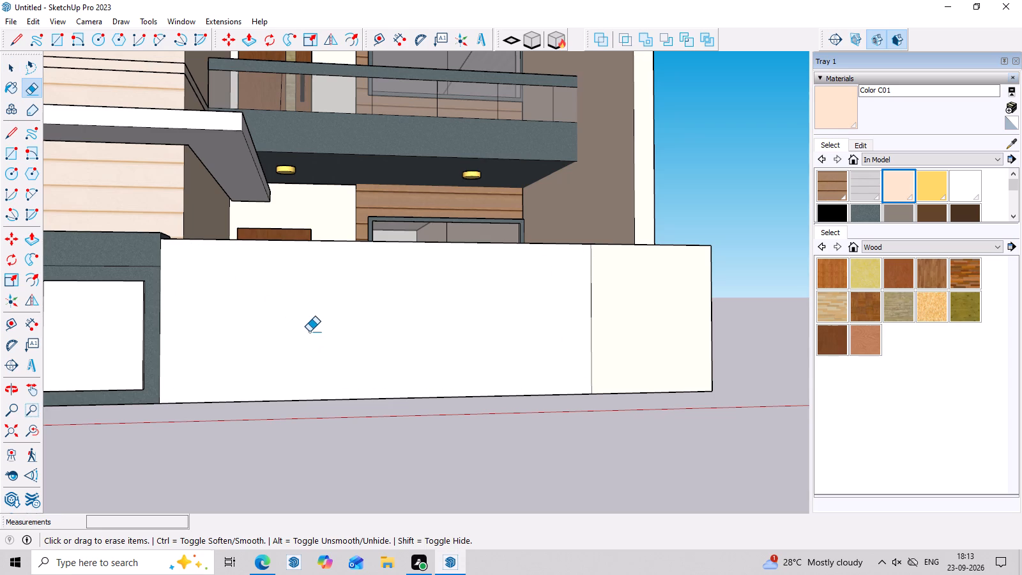
key("space")
Offset the outline of the long section's front face inward by about 5" to form a complete frame.
left_click(309, 332)
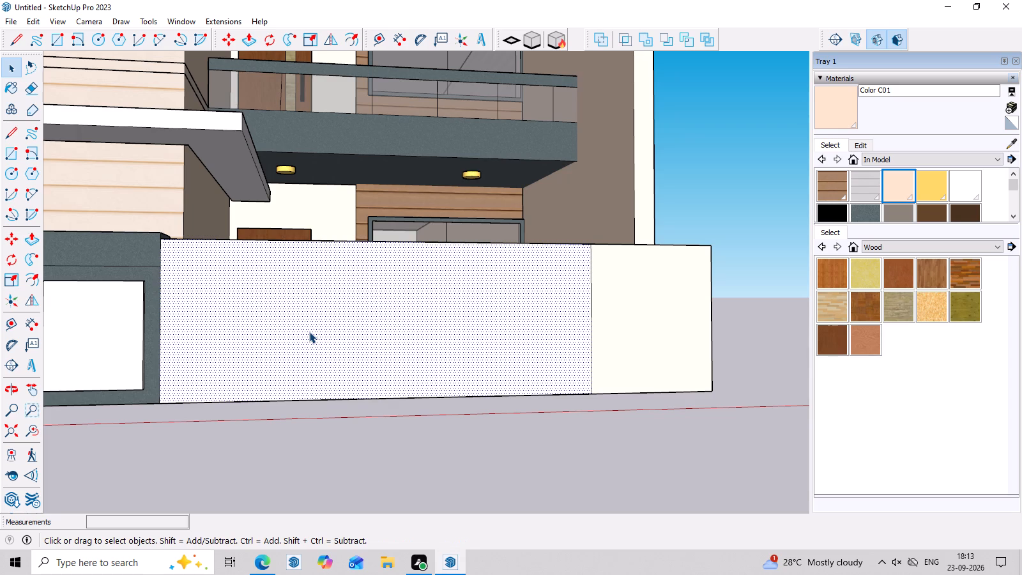
key("f")
left_click(362, 240)
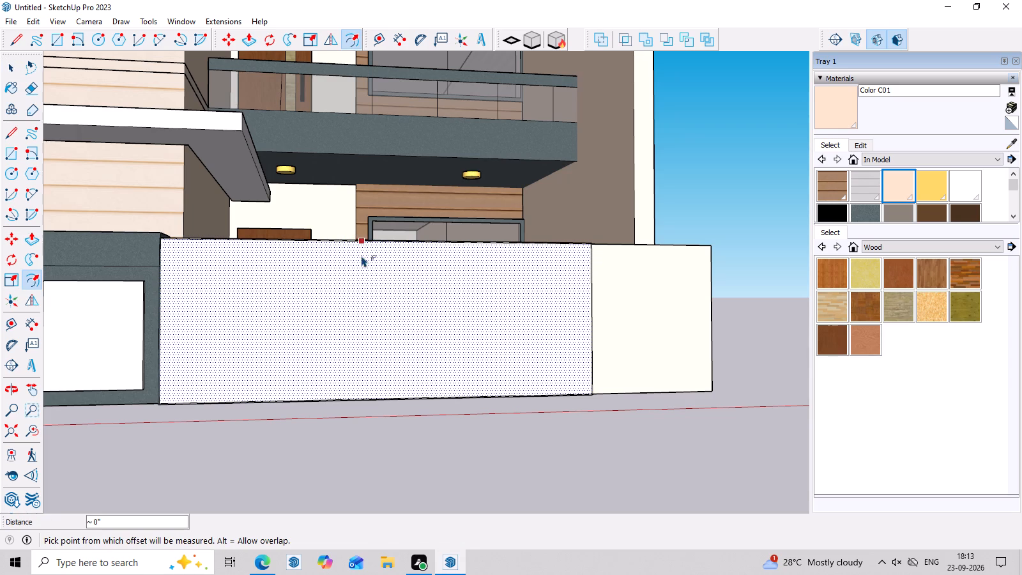
left_click(359, 238)
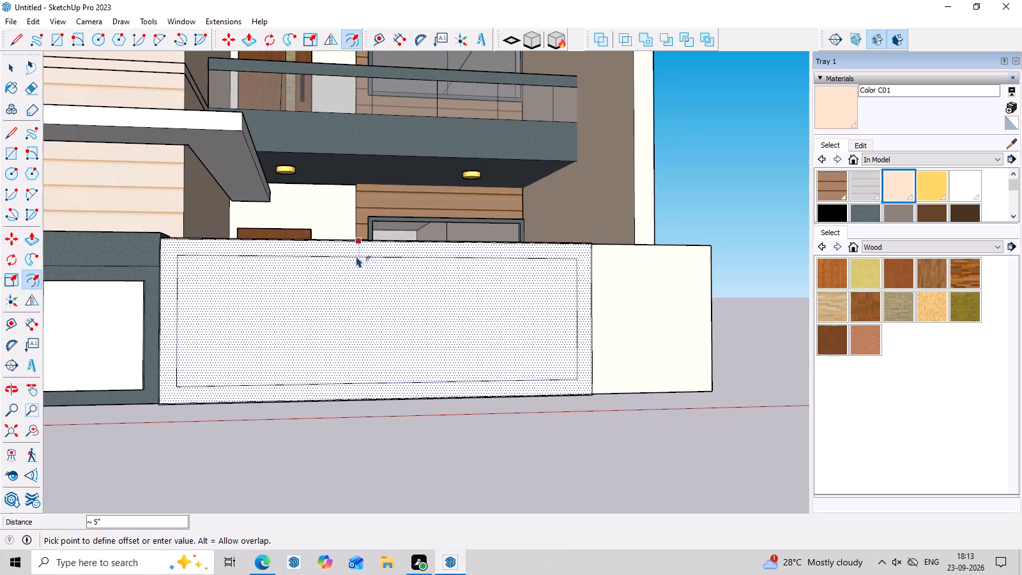
left_click(356, 255)
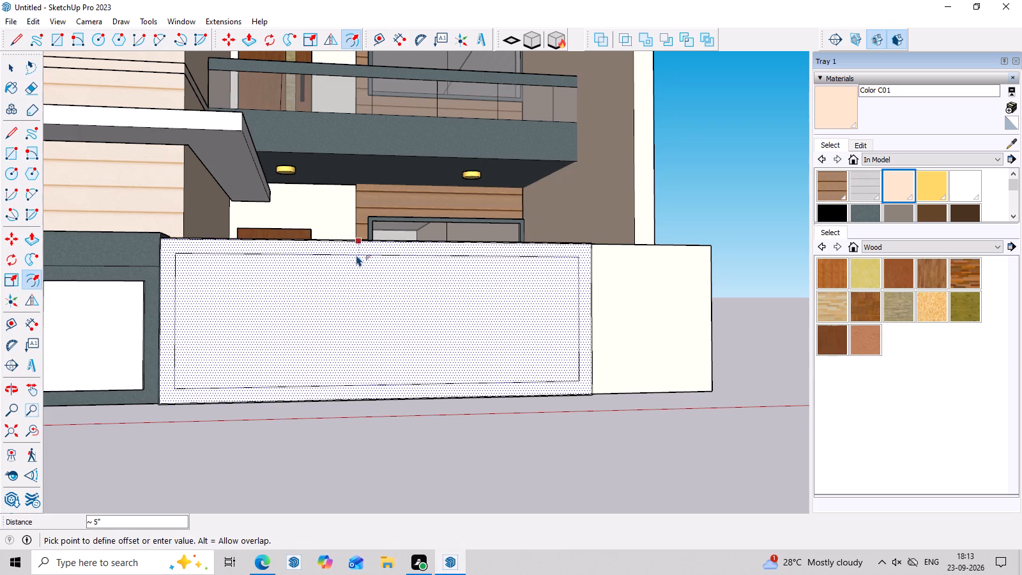
middle_click_drag(363, 343, 355, 388)
key("Escape")
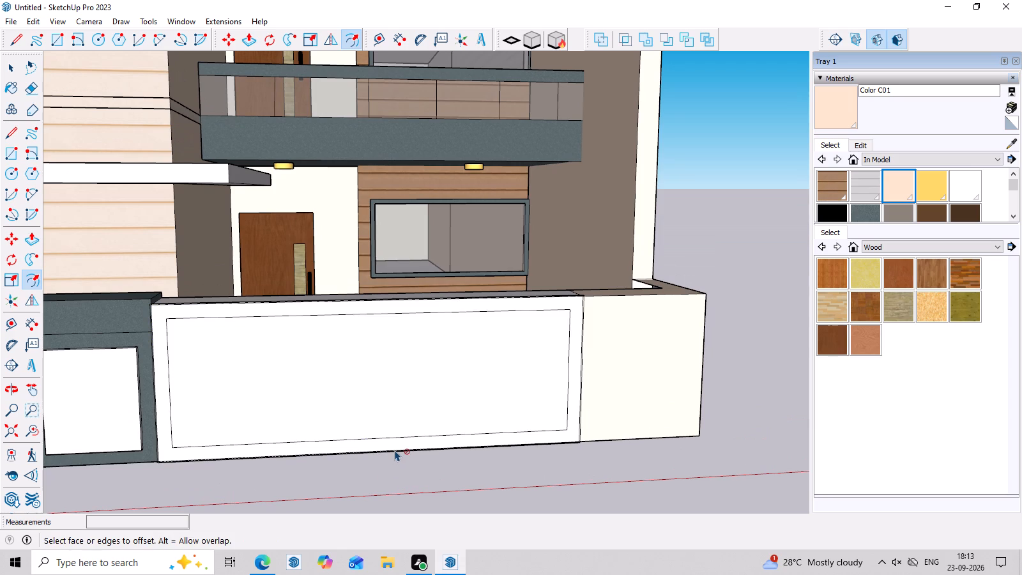
Draw a vertical line about 3'8" high between the midpoints of the inset frame's bottom and top edges.
key("l")
left_click(375, 441)
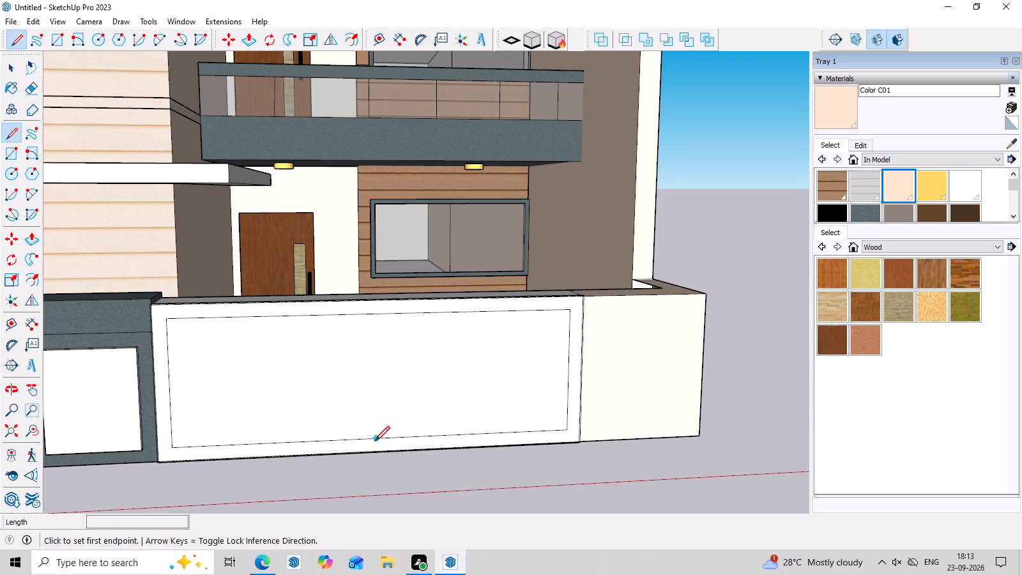
left_click(379, 313)
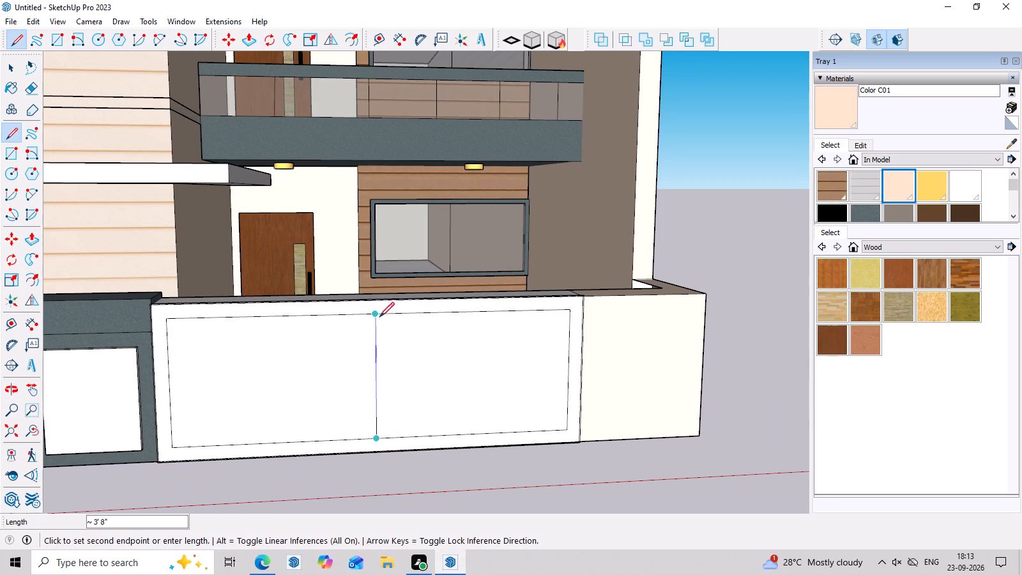
scroll(392, 377, "down", 3)
key("space")
left_click(435, 479)
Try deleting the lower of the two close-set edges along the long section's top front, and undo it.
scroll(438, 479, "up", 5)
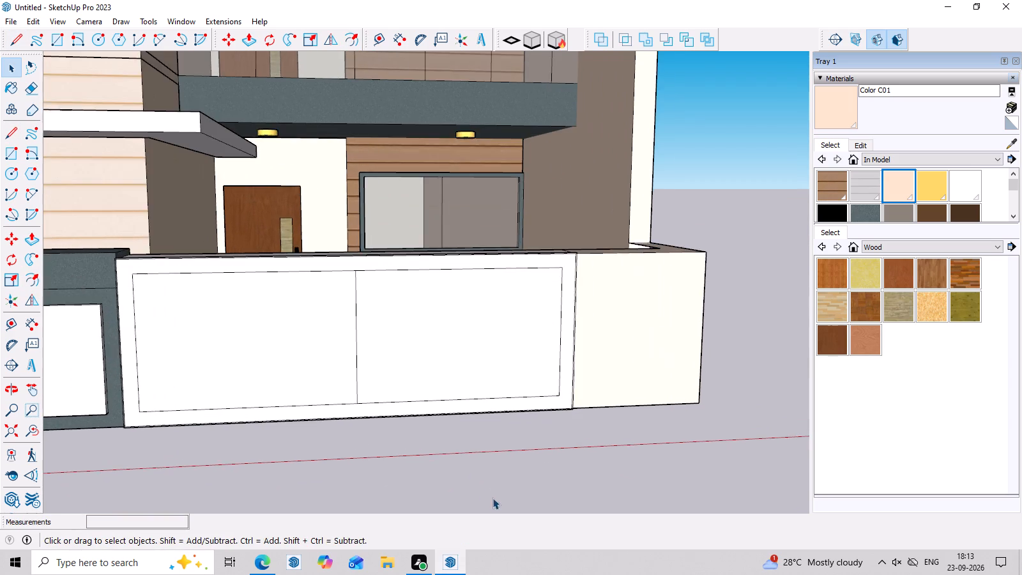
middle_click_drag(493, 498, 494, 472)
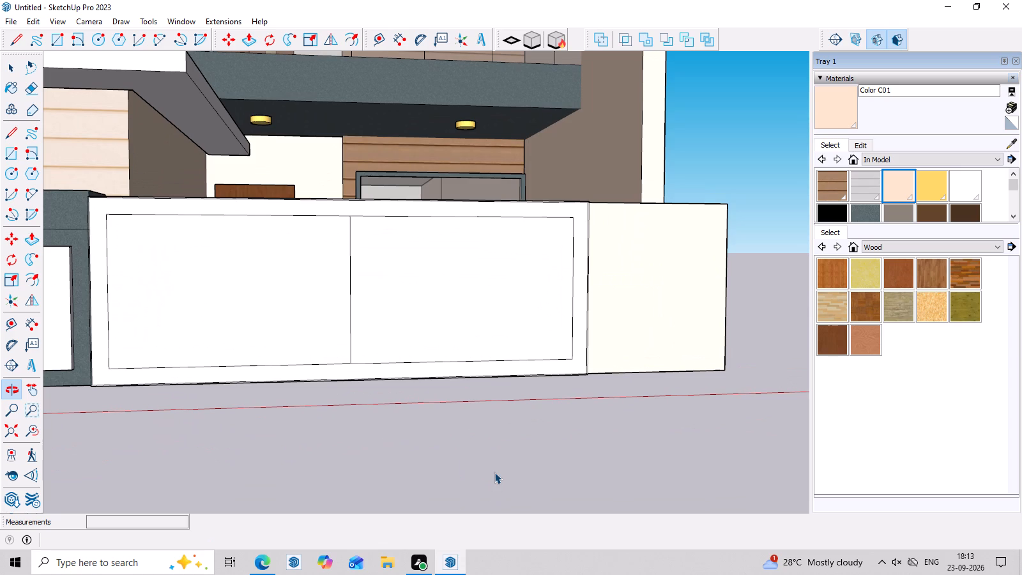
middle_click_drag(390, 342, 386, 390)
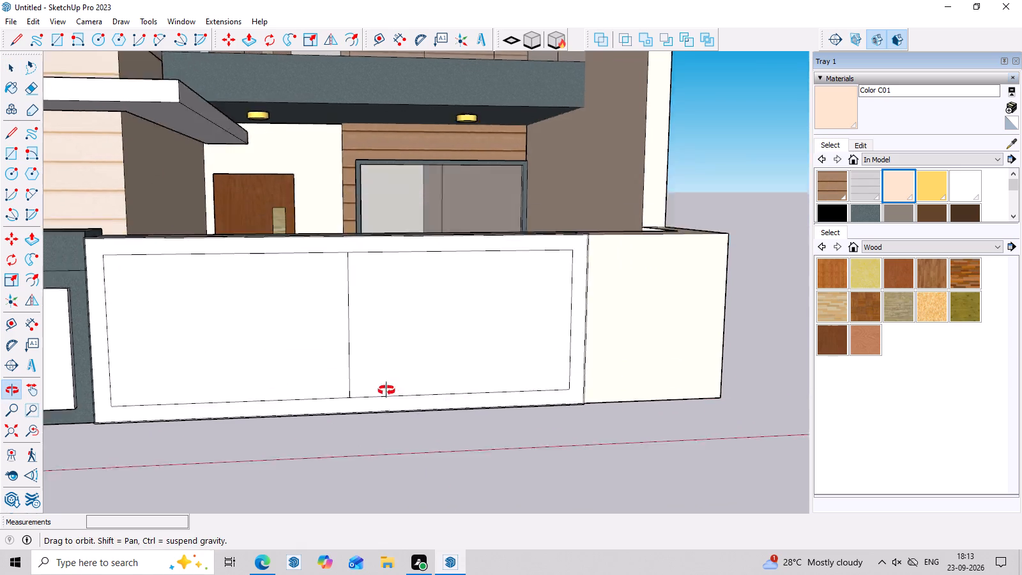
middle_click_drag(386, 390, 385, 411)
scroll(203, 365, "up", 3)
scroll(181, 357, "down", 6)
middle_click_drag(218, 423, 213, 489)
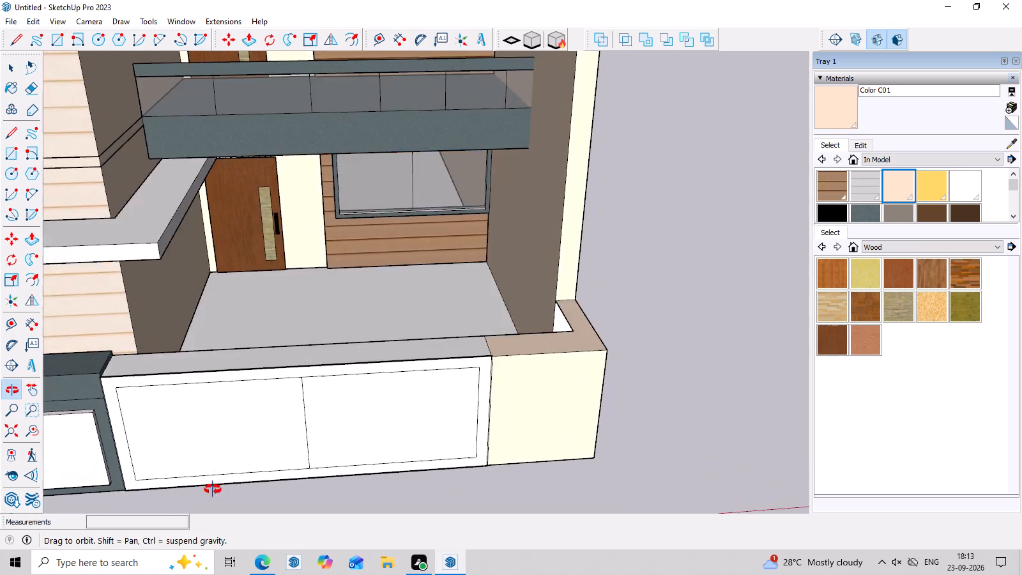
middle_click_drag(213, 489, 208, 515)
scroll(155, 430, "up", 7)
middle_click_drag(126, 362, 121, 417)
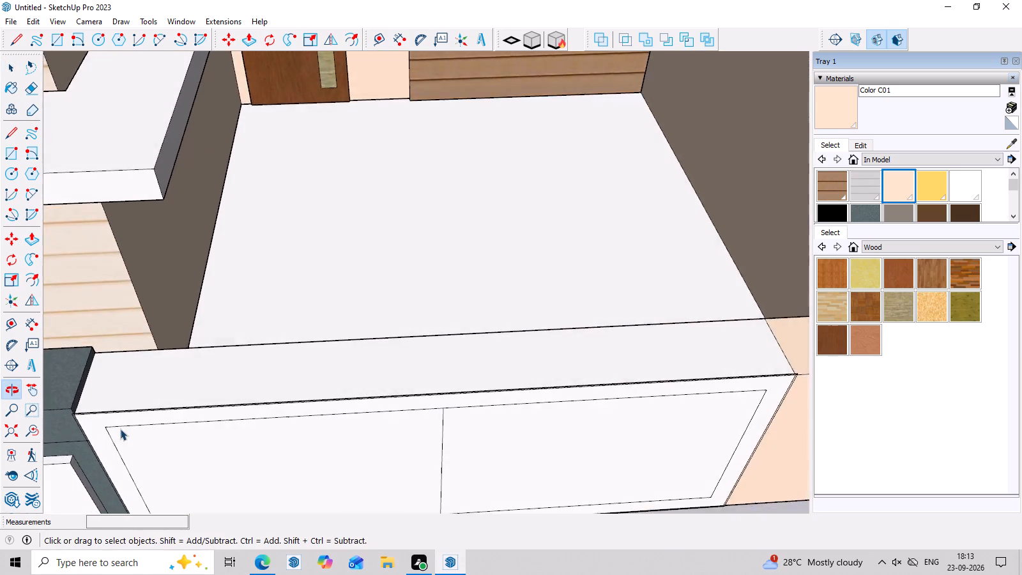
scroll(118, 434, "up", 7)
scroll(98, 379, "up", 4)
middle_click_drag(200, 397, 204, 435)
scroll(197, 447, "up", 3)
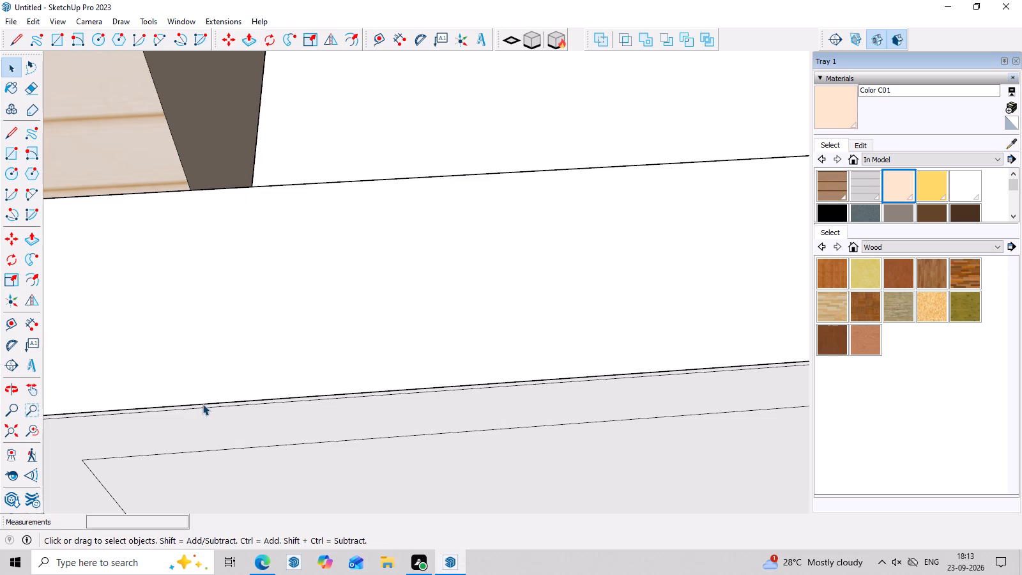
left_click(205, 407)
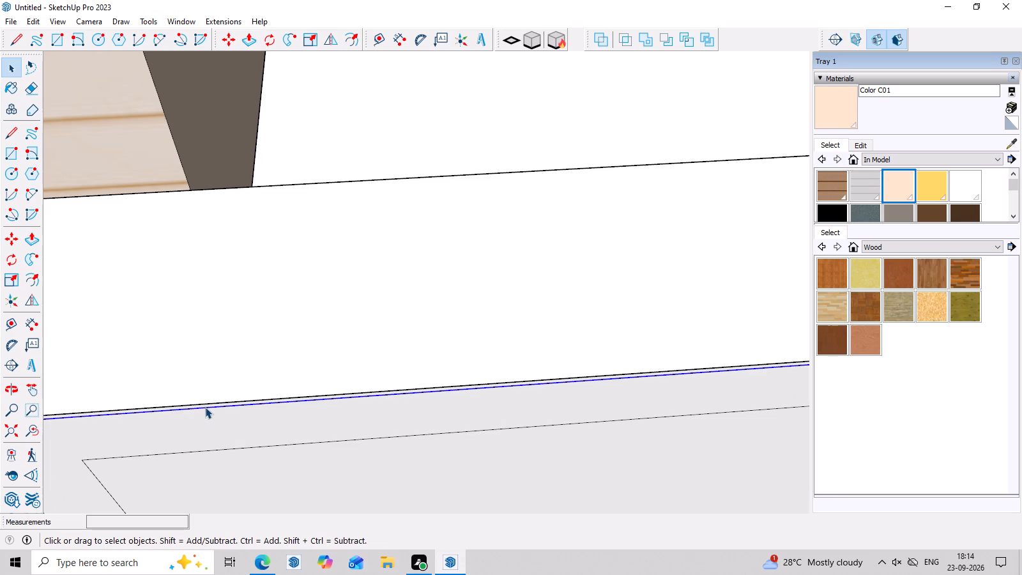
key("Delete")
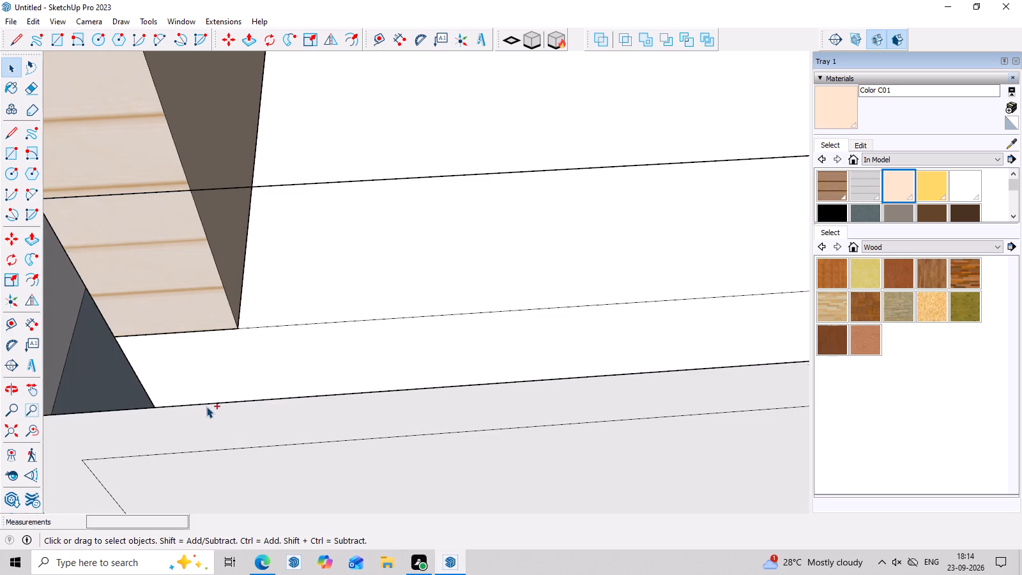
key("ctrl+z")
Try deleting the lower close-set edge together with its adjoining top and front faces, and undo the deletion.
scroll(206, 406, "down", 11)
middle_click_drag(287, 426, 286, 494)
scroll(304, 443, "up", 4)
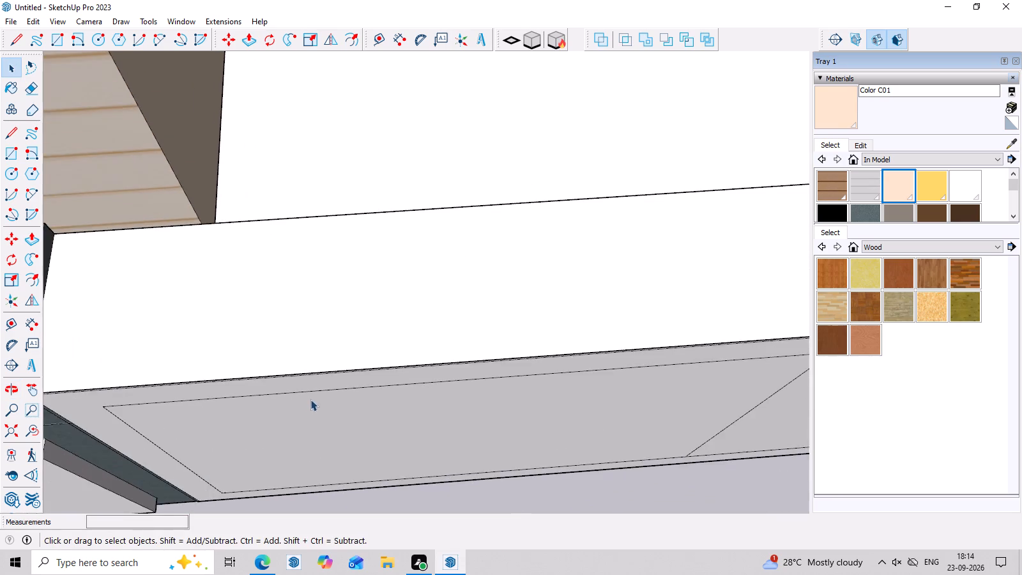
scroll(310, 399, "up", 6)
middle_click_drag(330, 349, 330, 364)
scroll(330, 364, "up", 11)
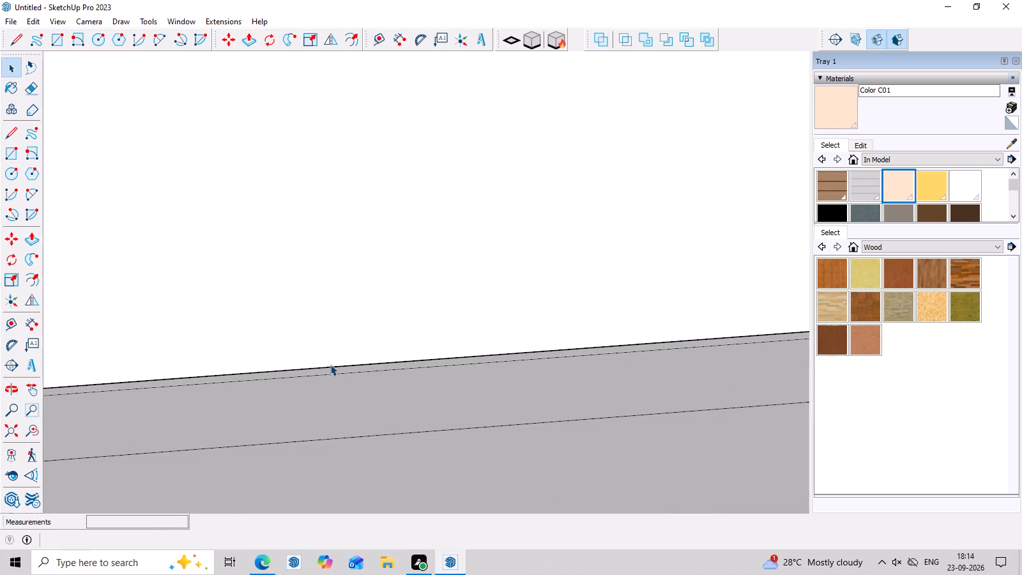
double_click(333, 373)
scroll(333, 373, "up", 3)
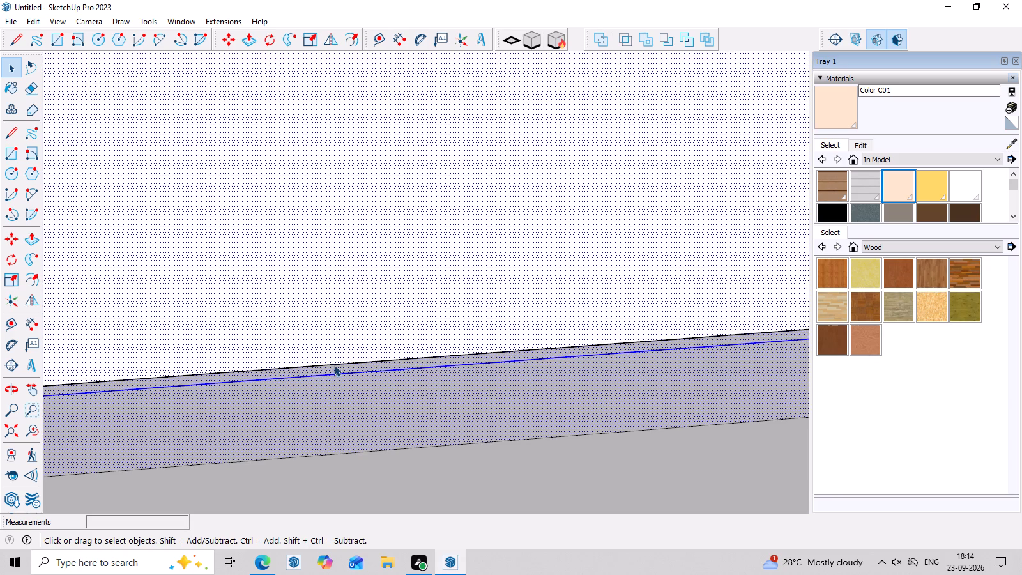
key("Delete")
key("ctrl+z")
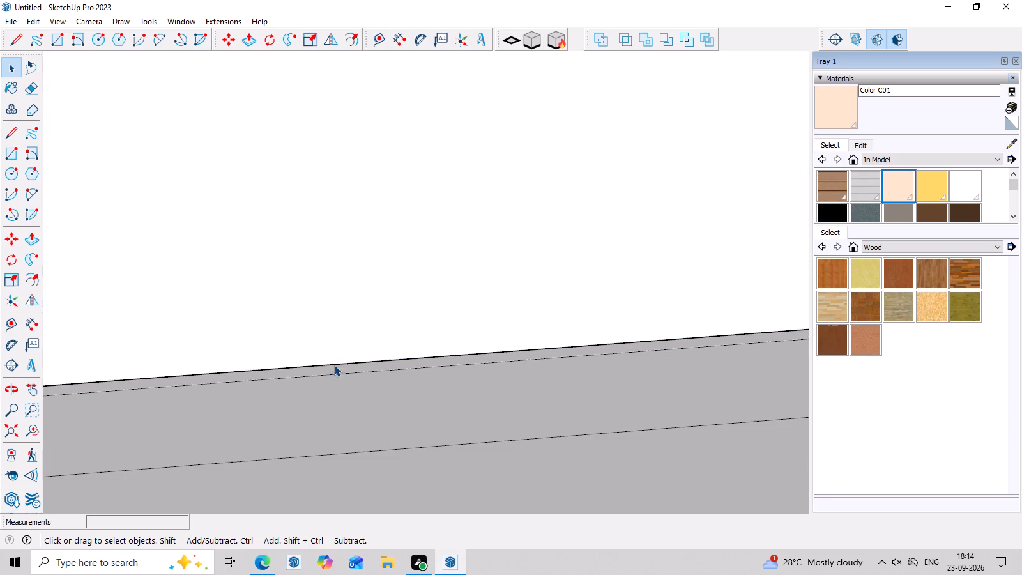
Delete the upper of the two close-set edges along the long section's top front, leaving a single clean edge.
left_click(340, 365)
key("Delete")
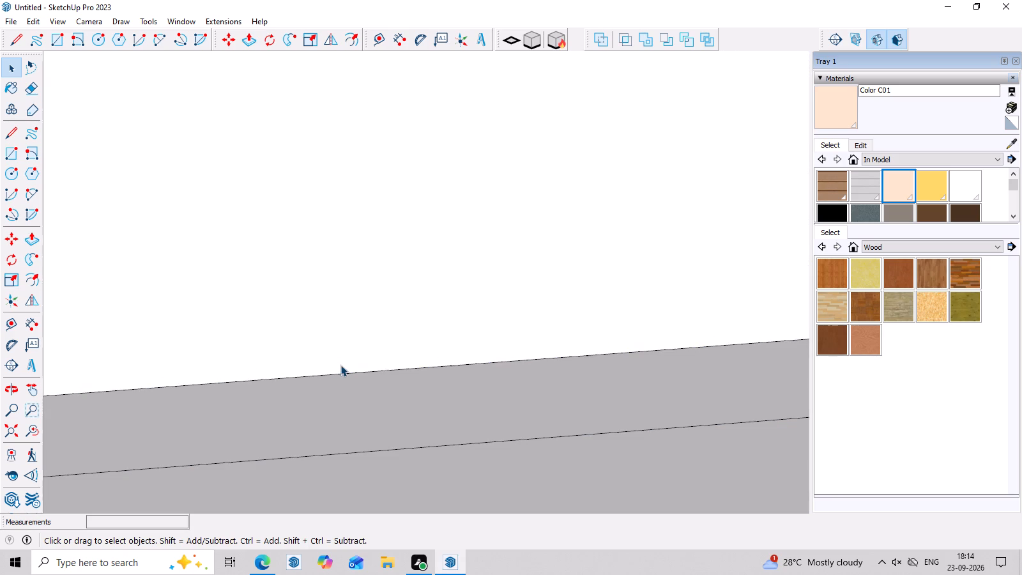
scroll(340, 365, "down", 20)
scroll(340, 365, "down", 10)
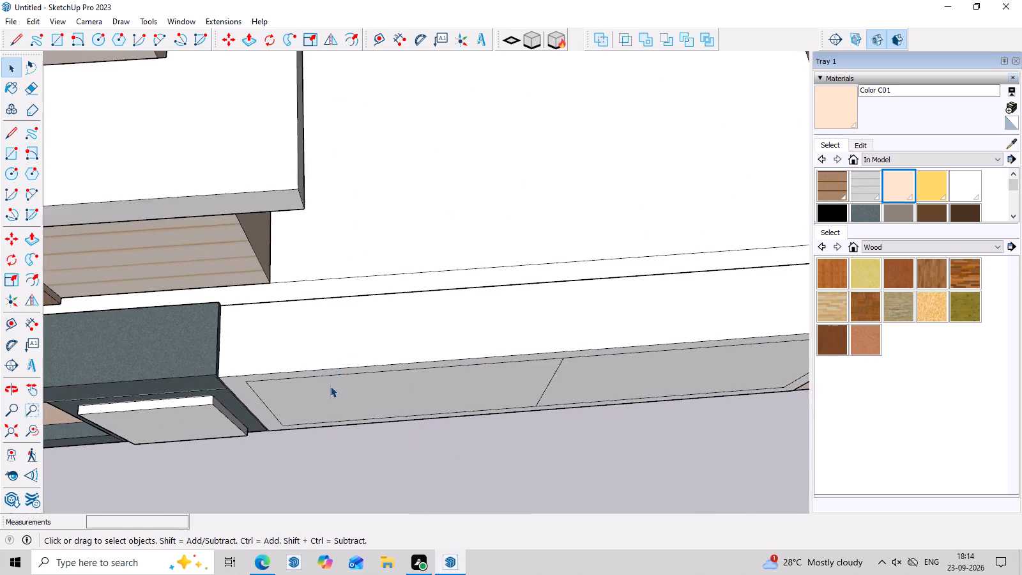
scroll(330, 386, "down", 10)
middle_click_drag(483, 434, 489, 201)
scroll(478, 345, "up", 3)
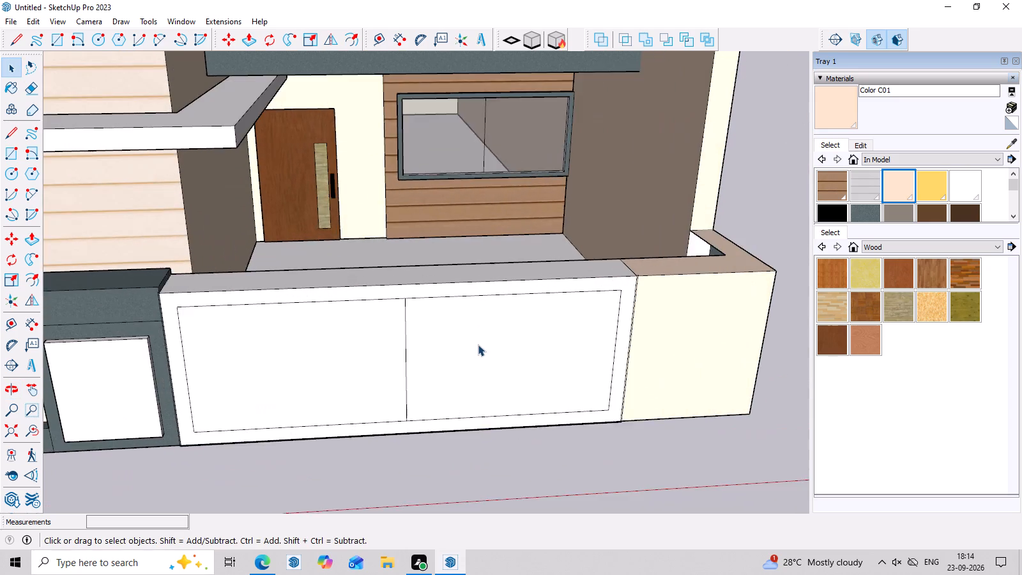
scroll(478, 344, "up", 5)
middle_click_drag(605, 390, 609, 344)
scroll(536, 339, "down", 7)
middle_click_drag(663, 415, 654, 424)
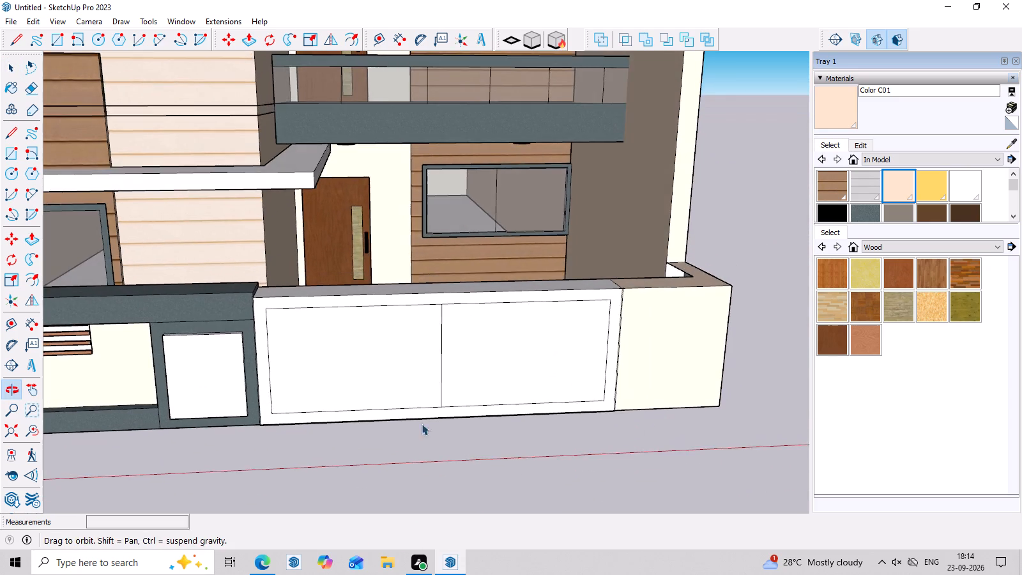
Draw a thin horizontal rectangle about 4'10" by 4" near the top of the gate panel beside the grey wall.
scroll(388, 409, "up", 5)
middle_click_drag(374, 392, 330, 404)
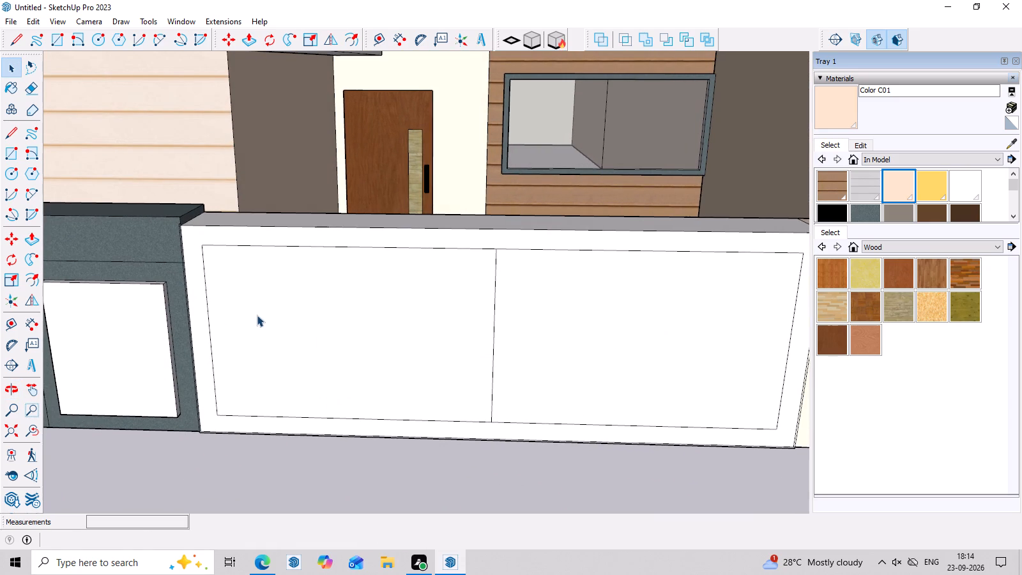
key("r")
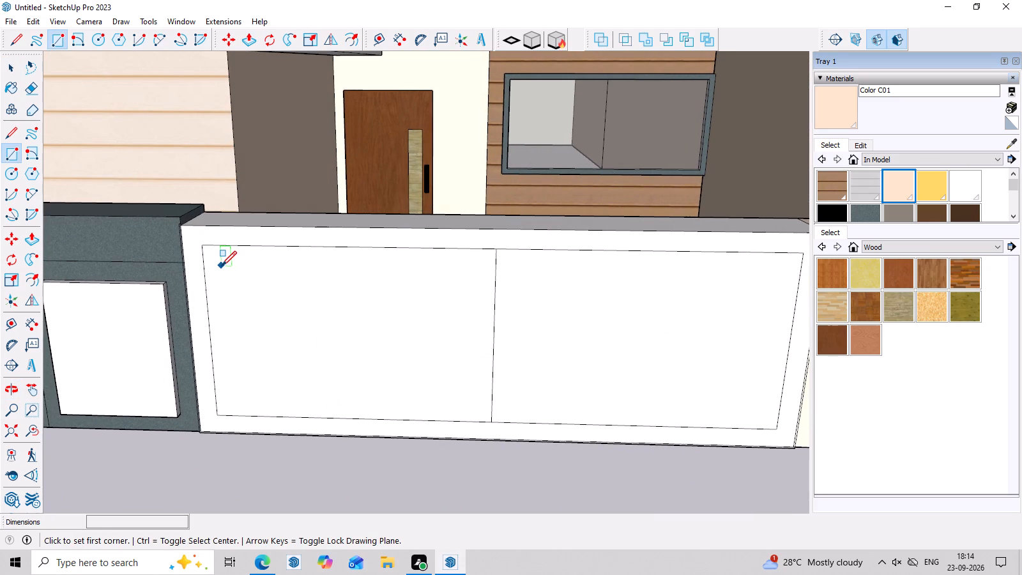
left_click(222, 266)
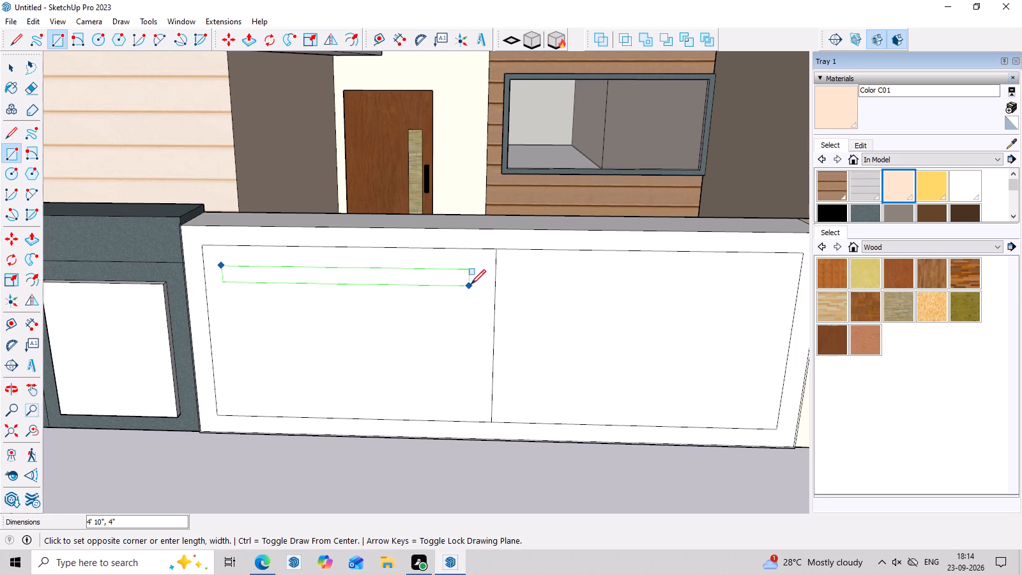
left_click(471, 284)
key("space")
Push the thin rectangle 1'4" back through the full thickness of the gate section.
left_click(457, 277)
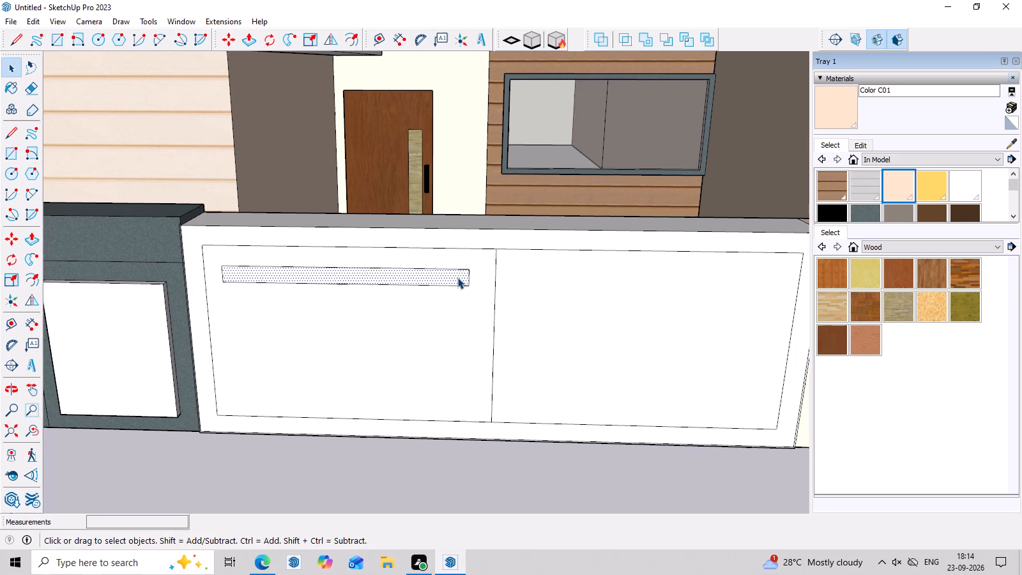
key("p")
left_click(457, 277)
middle_click_drag(475, 228, 449, 312)
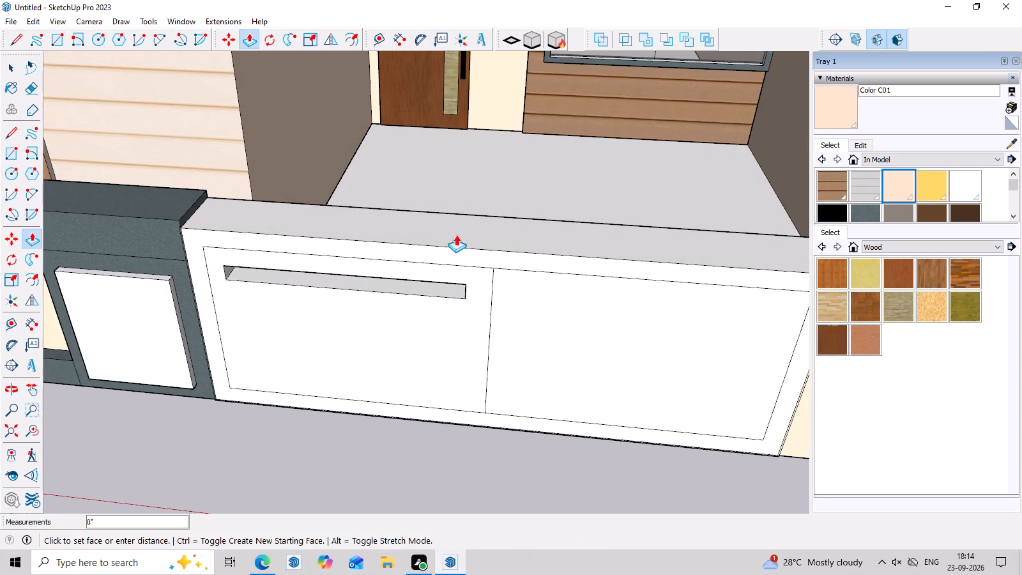
scroll(467, 214, "up", 2)
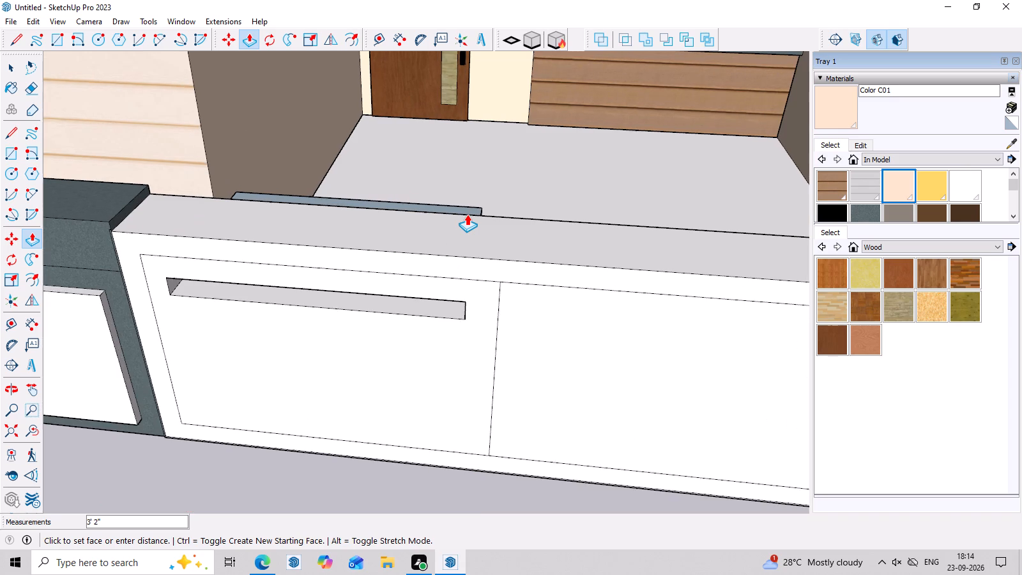
middle_click_drag(467, 214, 445, 298)
middle_click_drag(475, 231, 445, 307)
left_click(459, 256)
middle_click_drag(415, 367, 452, 315)
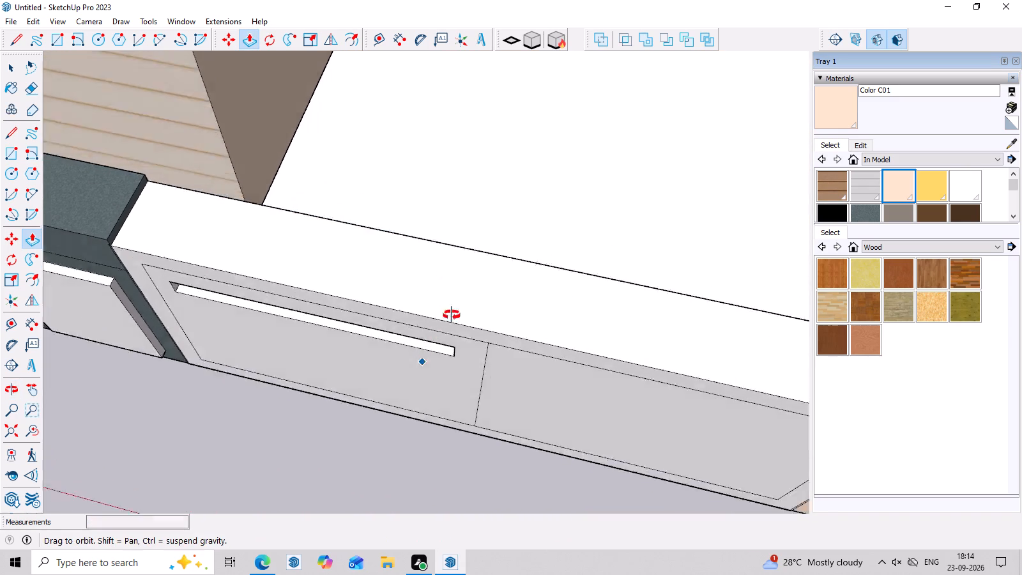
middle_click_drag(452, 315, 546, 41)
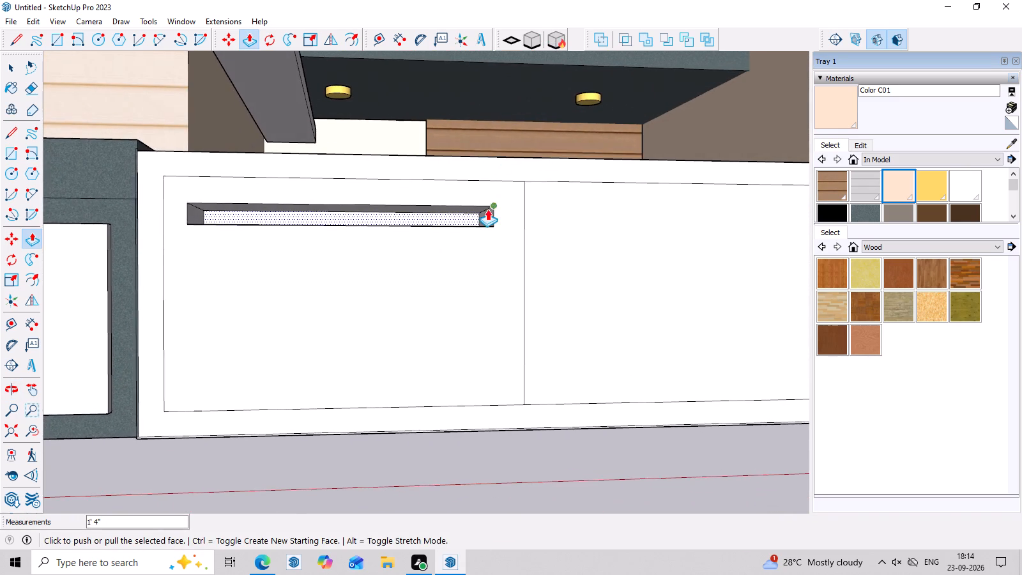
scroll(487, 209, "up", 3)
middle_click_drag(485, 218, 478, 257)
Remove the remaining face at the back of the recessed strip to open a slot through the gate.
key("space")
left_click(470, 220)
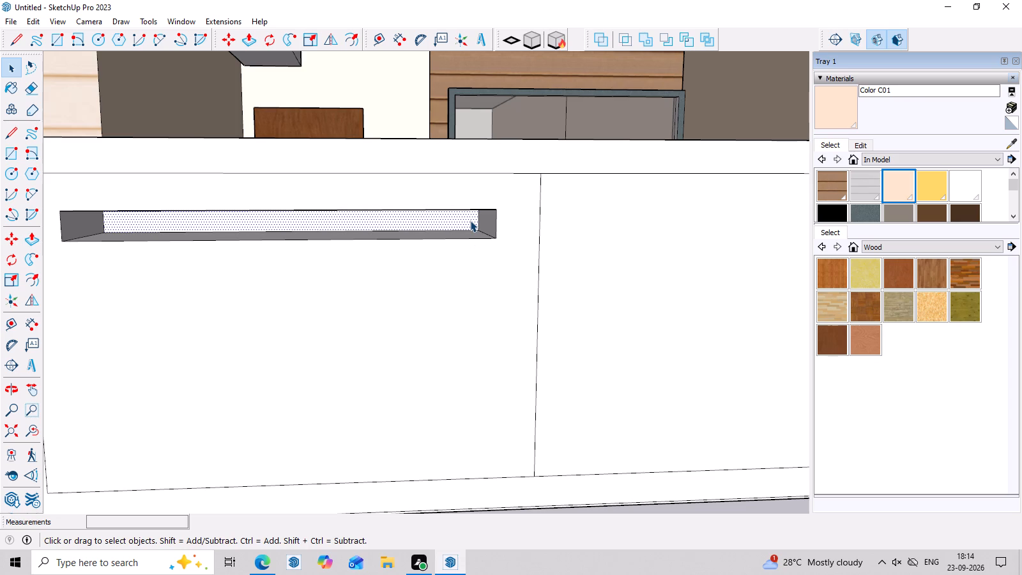
key("ctrl+x")
Examine the first slot in the gate panel from the front and from both sides.
scroll(471, 295, "down", 6)
middle_click_drag(455, 326, 455, 318)
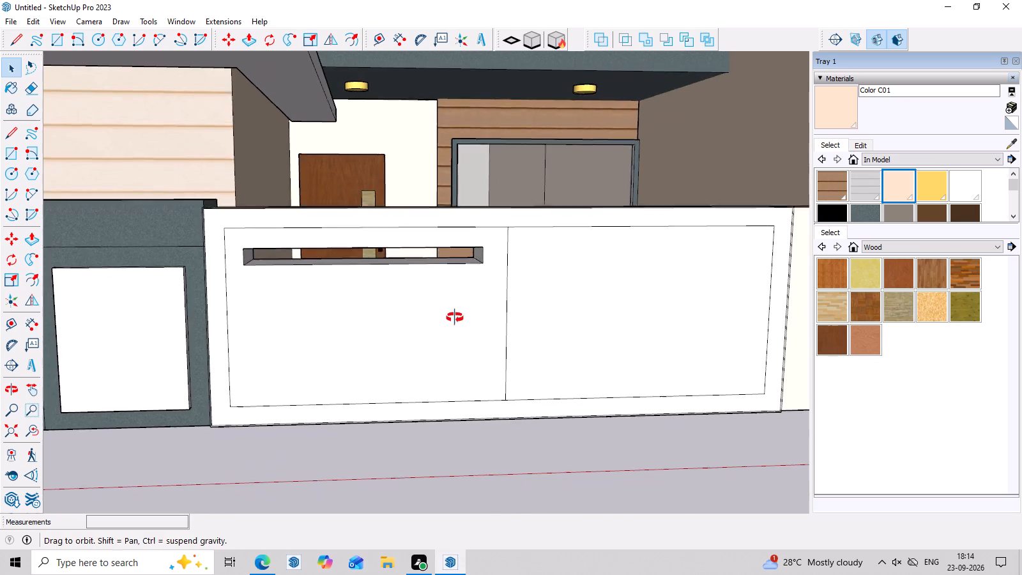
middle_click_drag(455, 318, 444, 286)
scroll(404, 264, "up", 2)
scroll(386, 251, "down", 6)
middle_click_drag(388, 283, 365, 307)
scroll(369, 336, "down", 3)
middle_click_drag(390, 360, 397, 327)
scroll(385, 309, "down", 1)
scroll(374, 296, "up", 6)
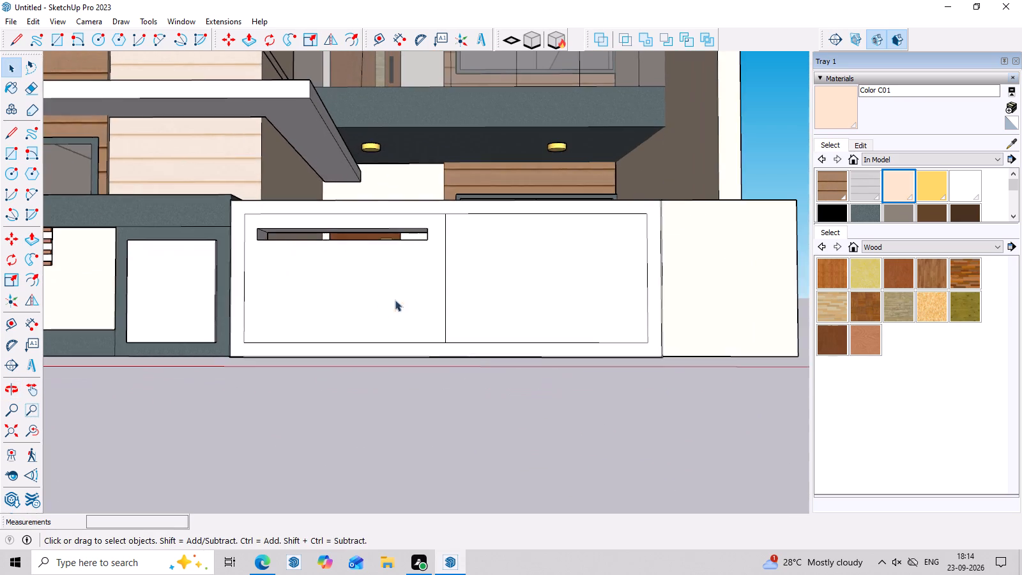
middle_click_drag(420, 319, 312, 348)
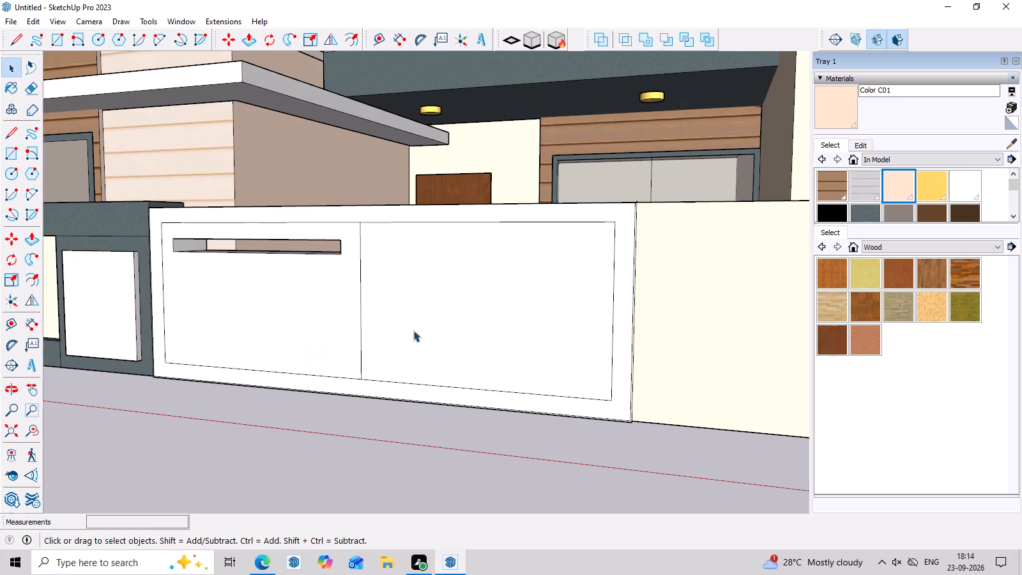
middle_click_drag(643, 333, 652, 334)
middle_click_drag(351, 324, 502, 316)
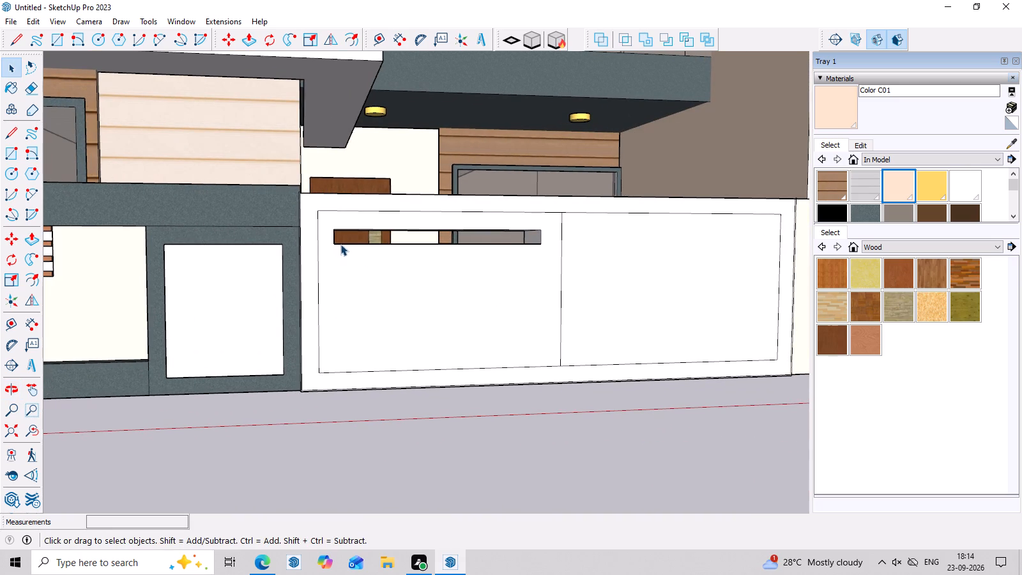
Draw a rectangle corner to corner over the slot's front opening to close it with a face.
key("r")
left_click(330, 229)
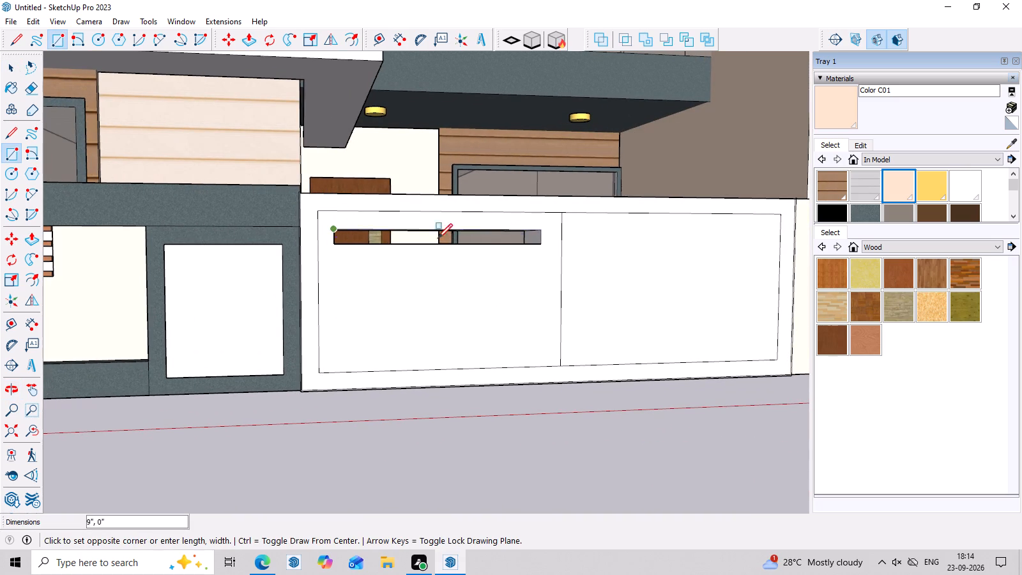
left_click(542, 245)
key("space")
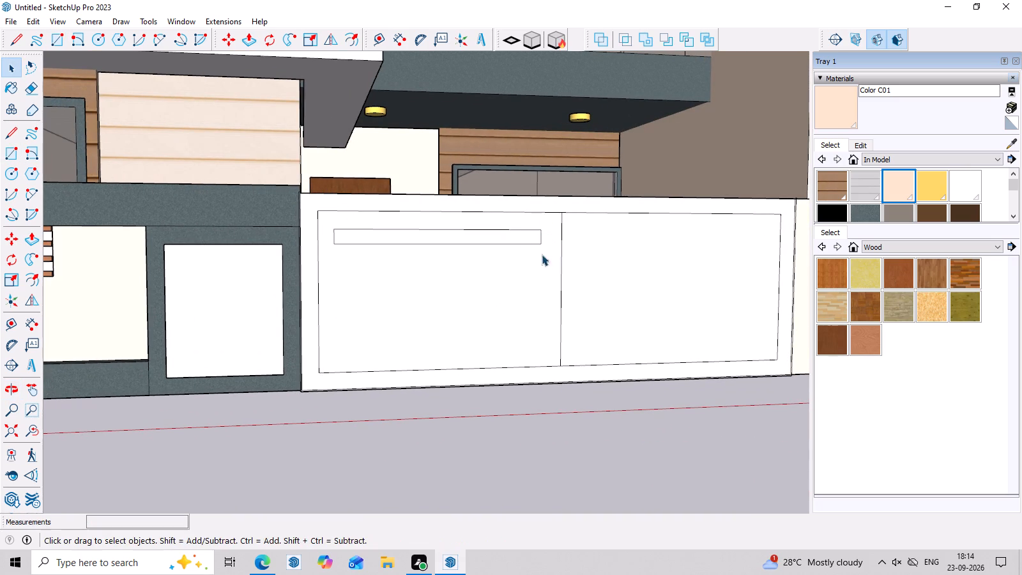
Copy the strip face straight down twice at about 1'1" spacing to make three evenly spaced strips on the panel.
left_click(521, 237)
key("m")
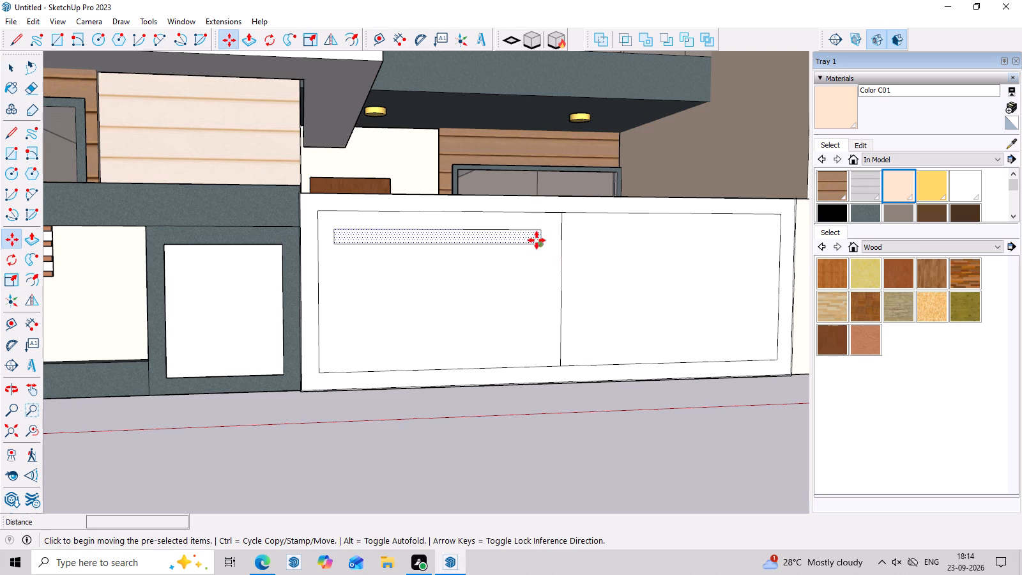
left_click(540, 243)
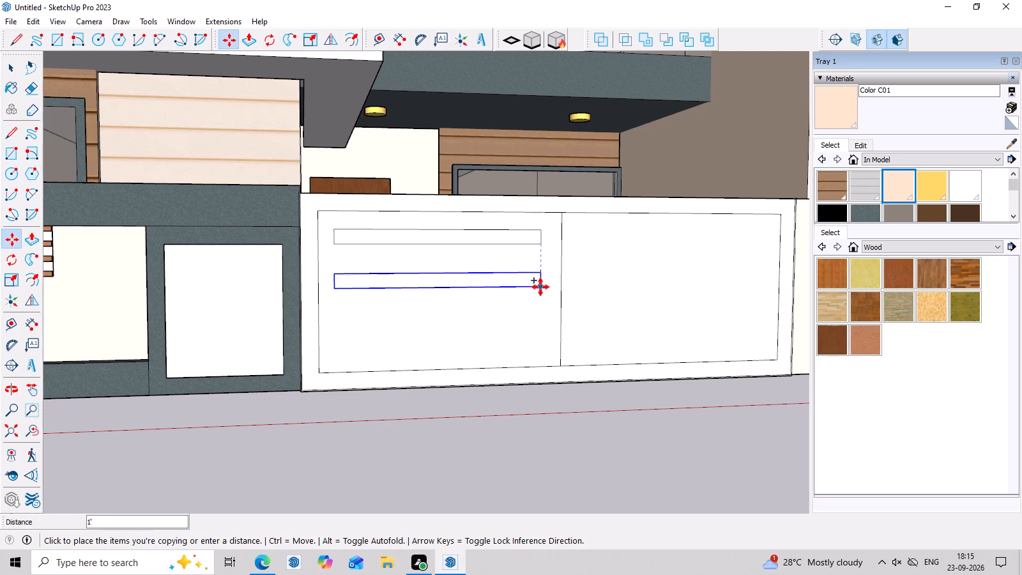
left_click(540, 291)
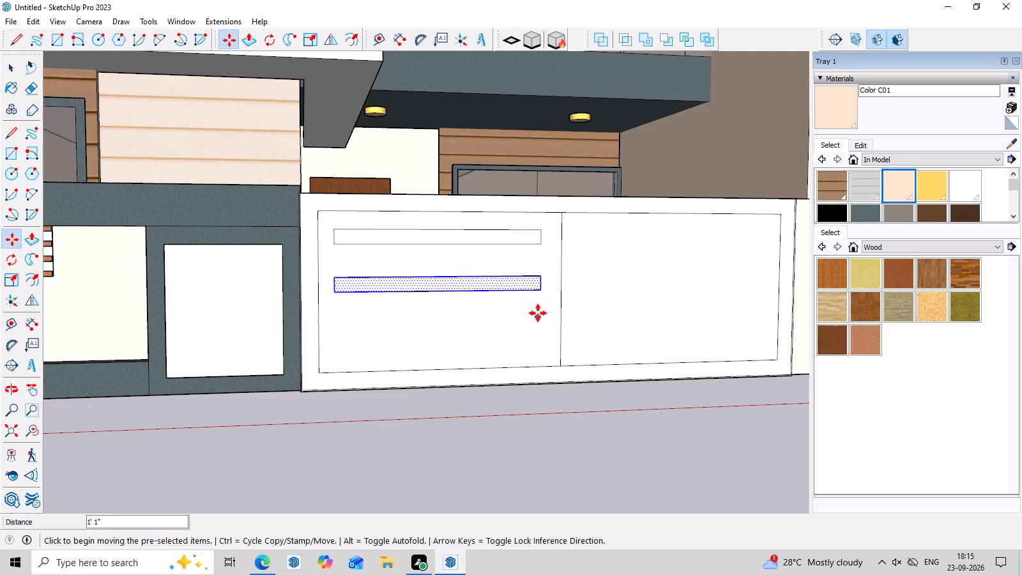
left_click(540, 291)
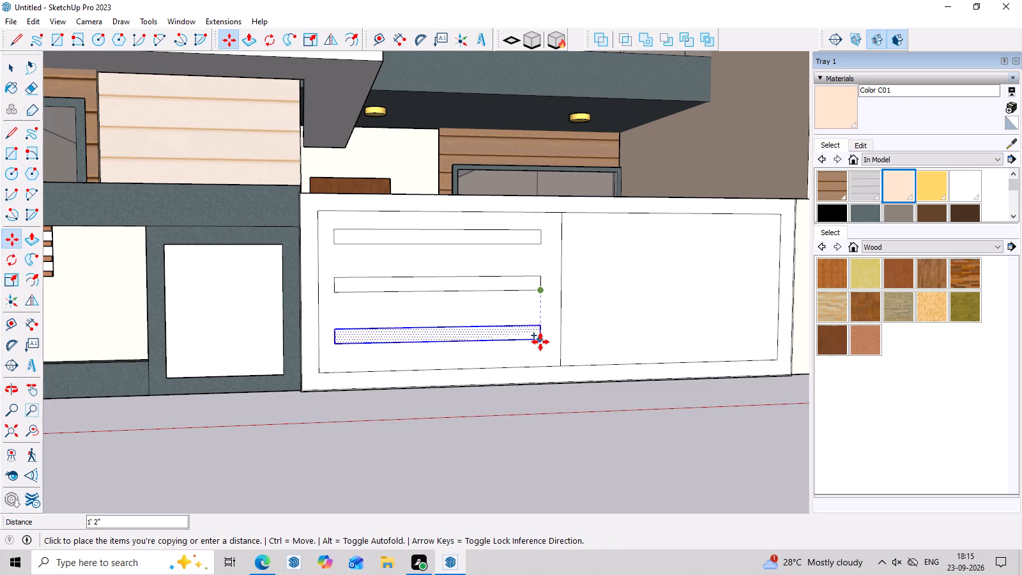
left_click(540, 337)
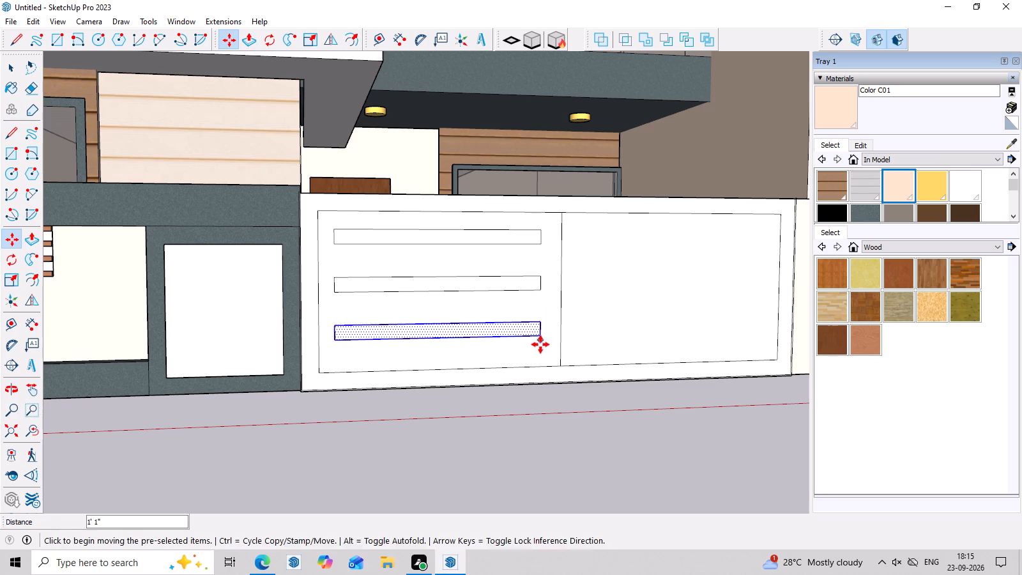
Push the middle strip 1'4" back through the gate section's thickness.
middle_click_drag(551, 373, 503, 388)
key("space")
left_click(469, 302)
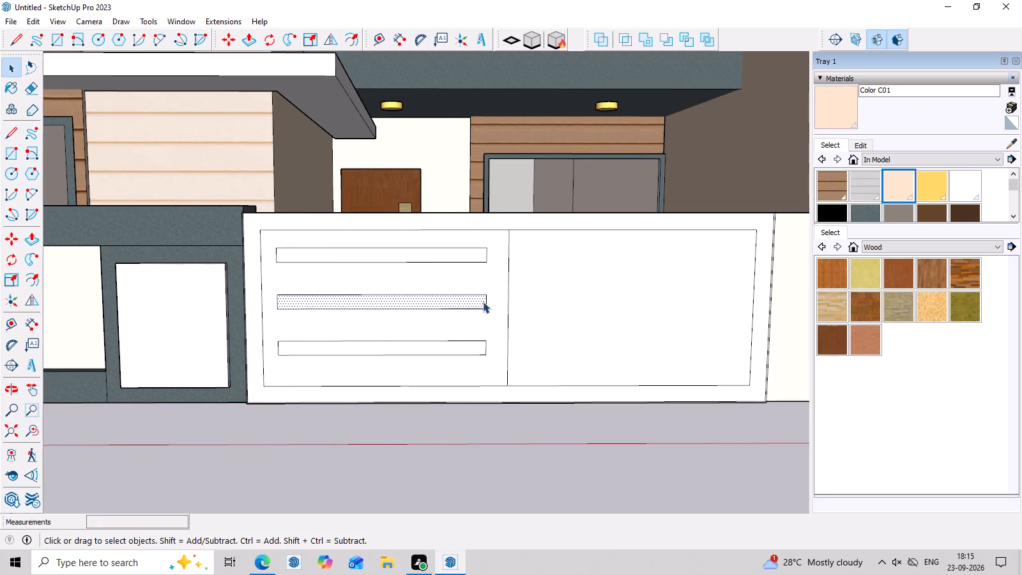
key("p")
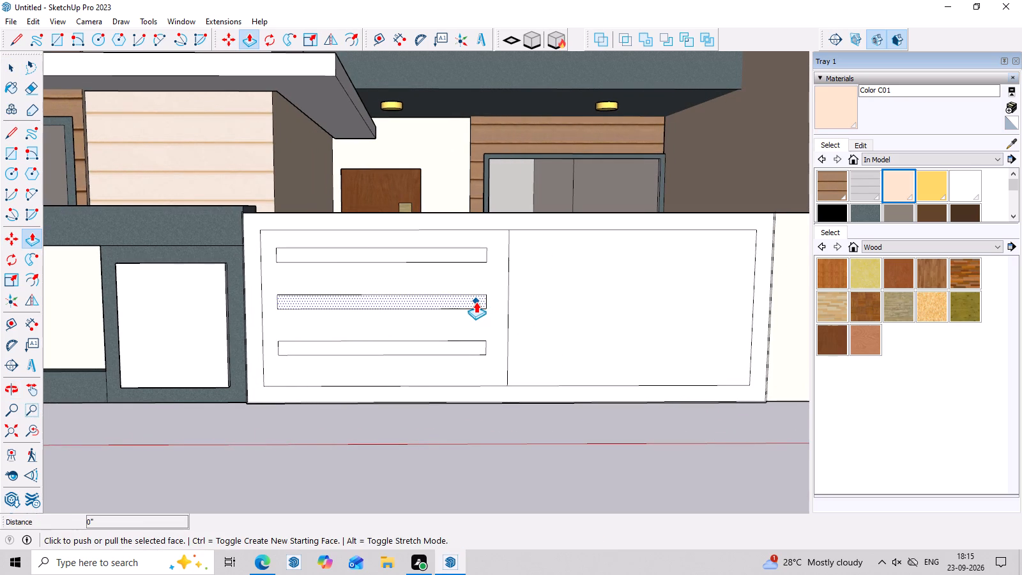
left_click(476, 302)
middle_click_drag(498, 245, 413, 444)
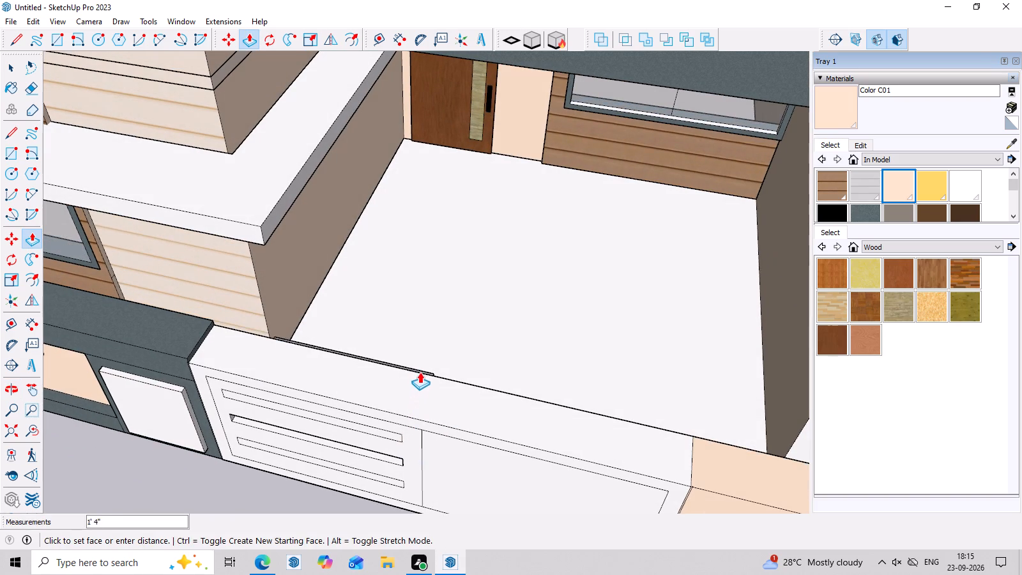
middle_click_drag(421, 372, 393, 440)
scroll(402, 415, "up", 1)
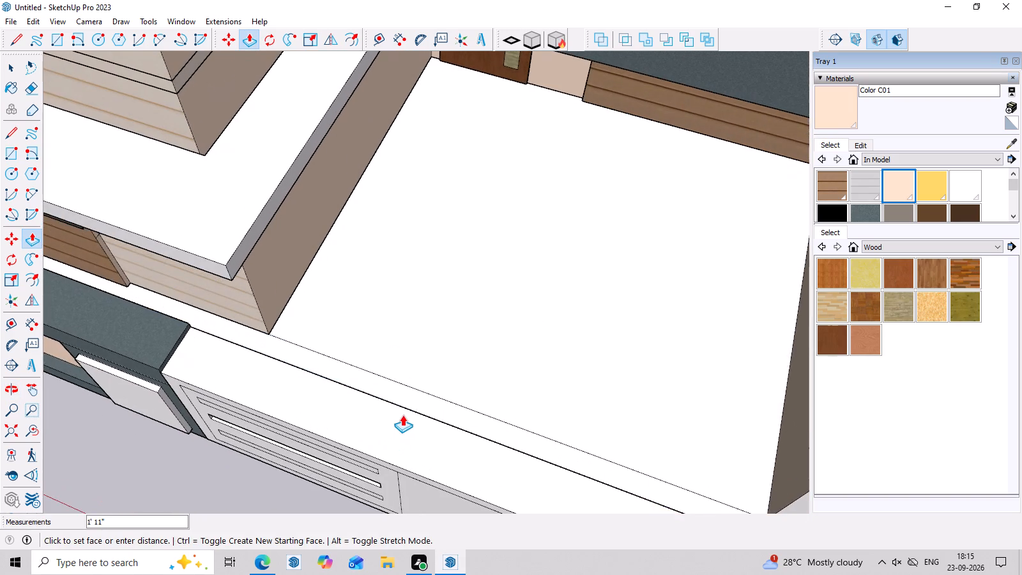
scroll(407, 407, "up", 3)
left_click(415, 412)
scroll(415, 412, "down", 7)
middle_click_drag(412, 446, 540, 121)
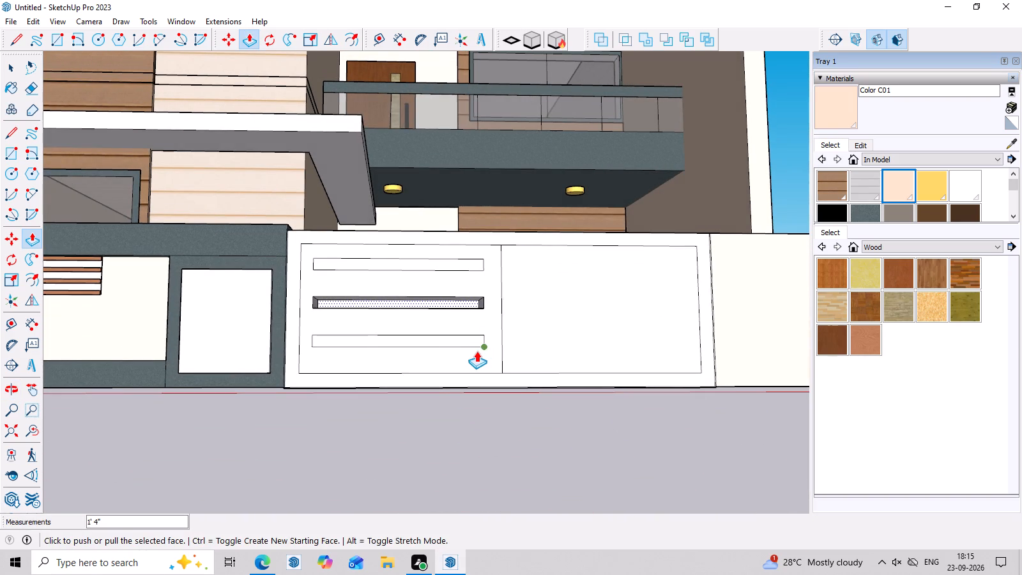
Push the bottom strip 1'4" back through the gate section's thickness.
key("space")
left_click(472, 342)
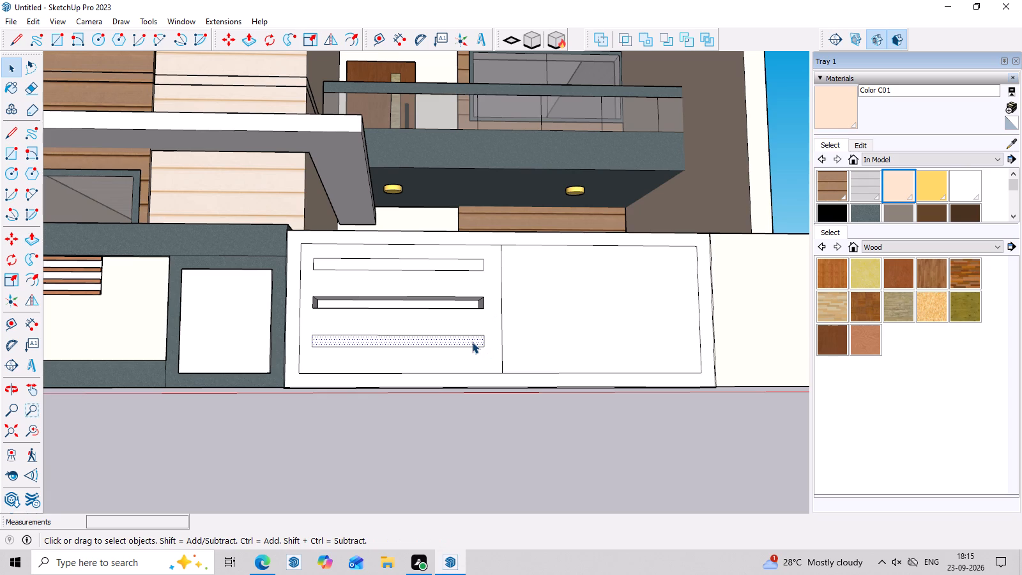
key("p")
left_click(469, 336)
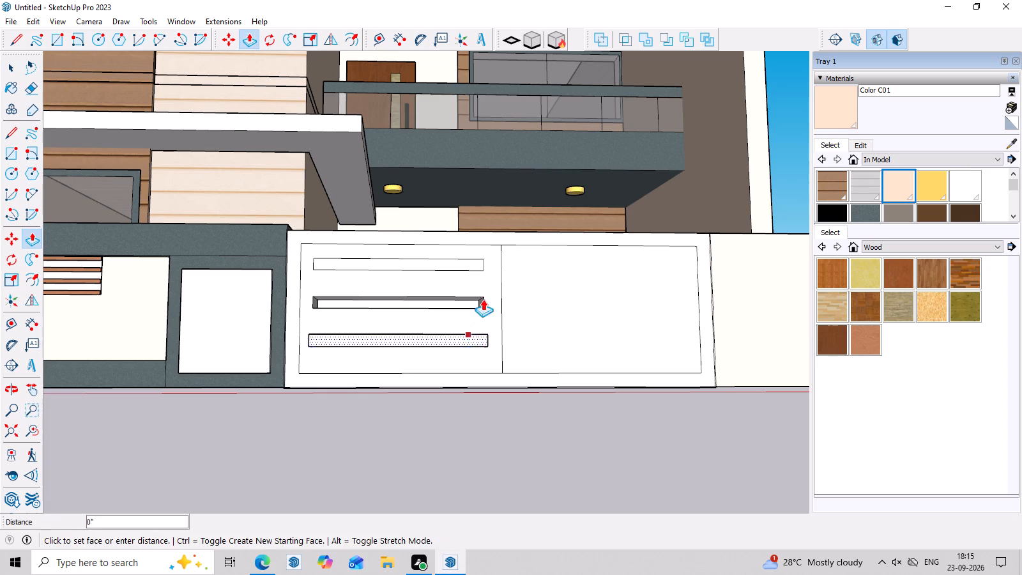
middle_click_drag(496, 223, 441, 378)
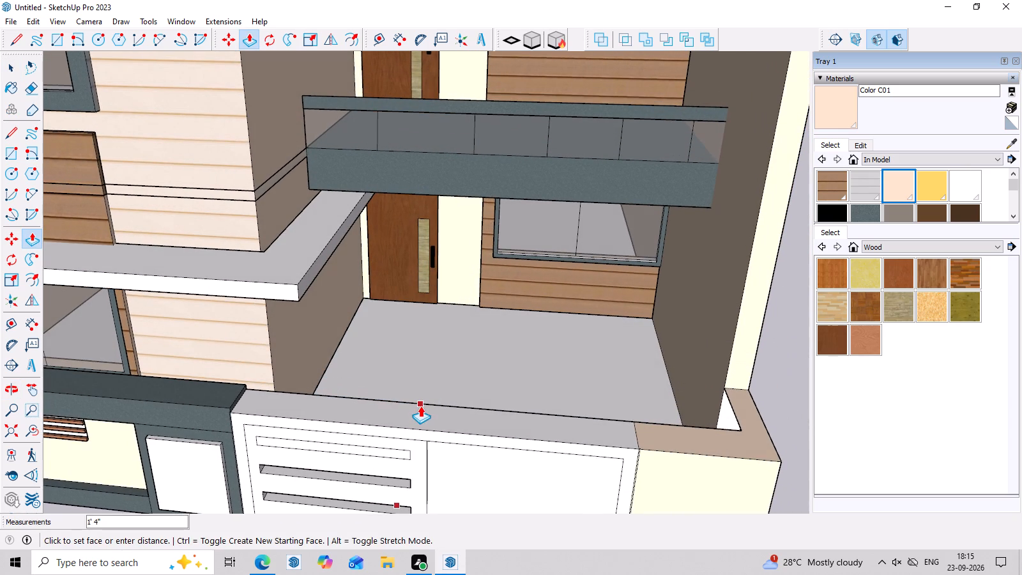
left_click(420, 406)
middle_click_drag(421, 421, 513, 220)
scroll(485, 308, "up", 3)
middle_click_drag(486, 321, 471, 364)
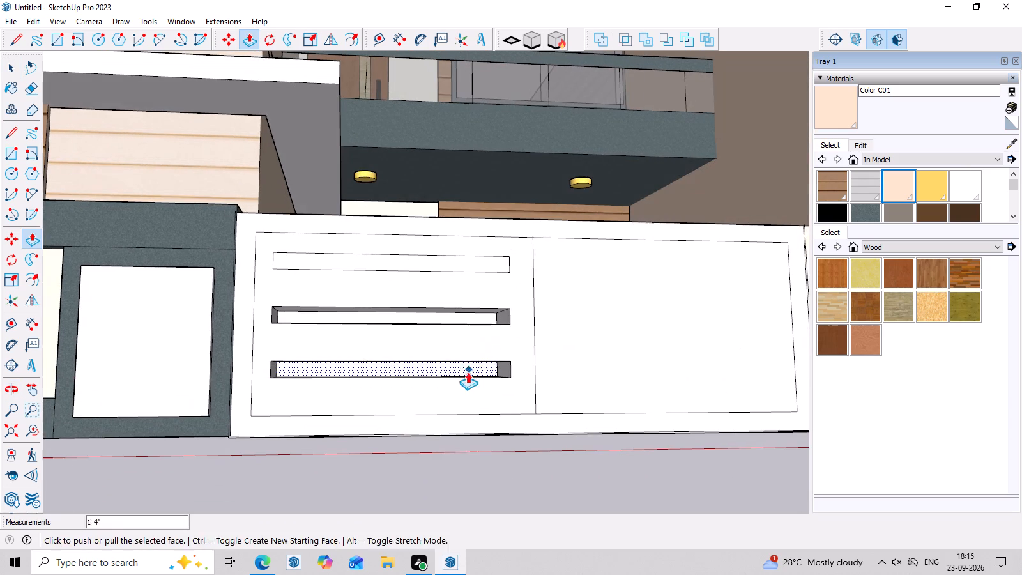
Remove the back faces of the bottom and middle strips and the front face of the top strip to open all three slots.
key("space")
middle_click_drag(464, 378, 458, 389)
left_click(466, 378)
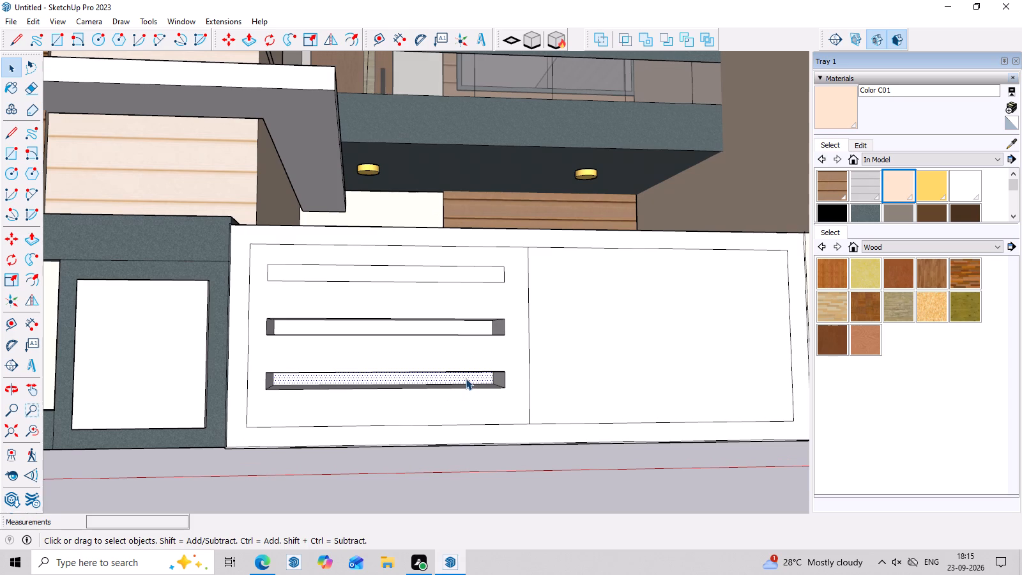
key("ctrl+x")
left_click(468, 324)
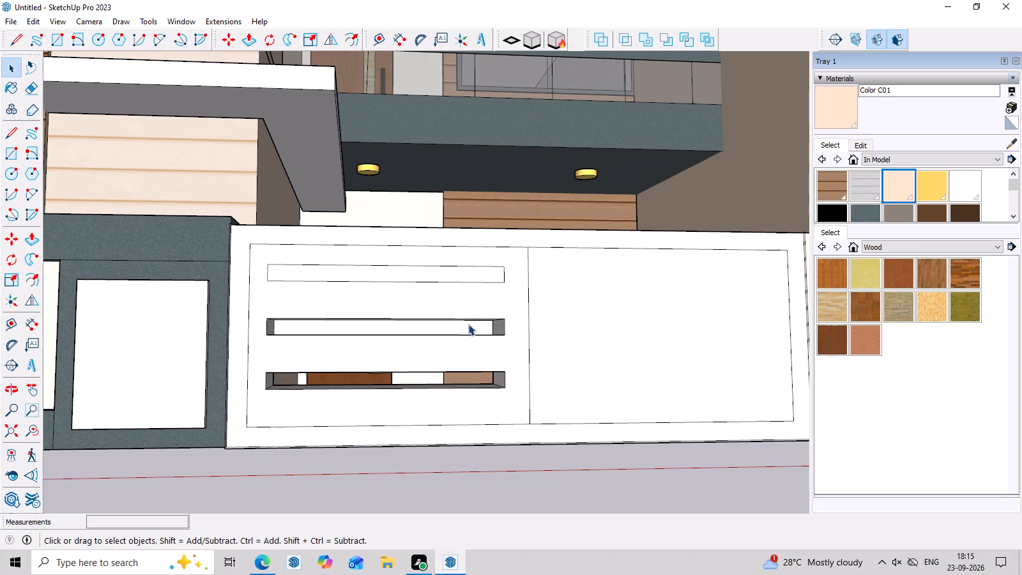
key("ctrl+x")
left_click(476, 277)
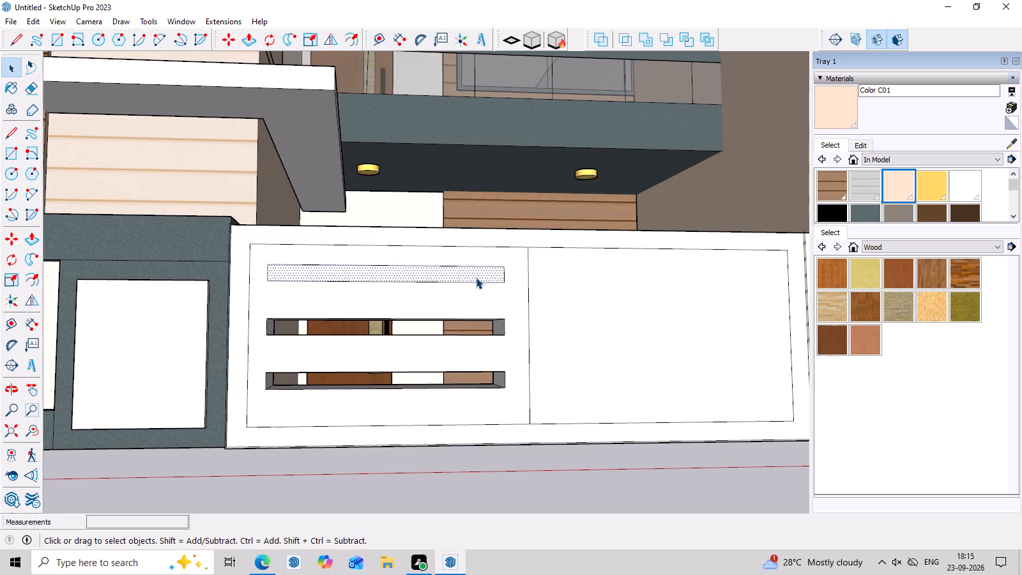
key("ctrl+x")
Examine the three open slots and the blank second panel against the whole porch front.
scroll(482, 306, "down", 3)
middle_click_drag(489, 325, 438, 355)
scroll(427, 362, "down", 1)
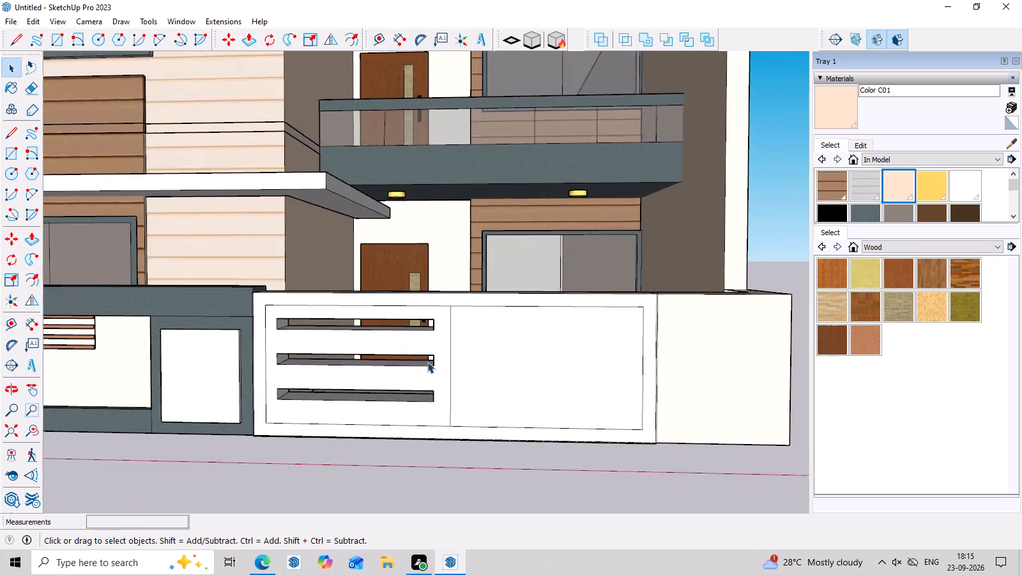
scroll(427, 362, "down", 6)
middle_click_drag(461, 402, 436, 411)
scroll(435, 411, "up", 7)
scroll(459, 358, "down", 4)
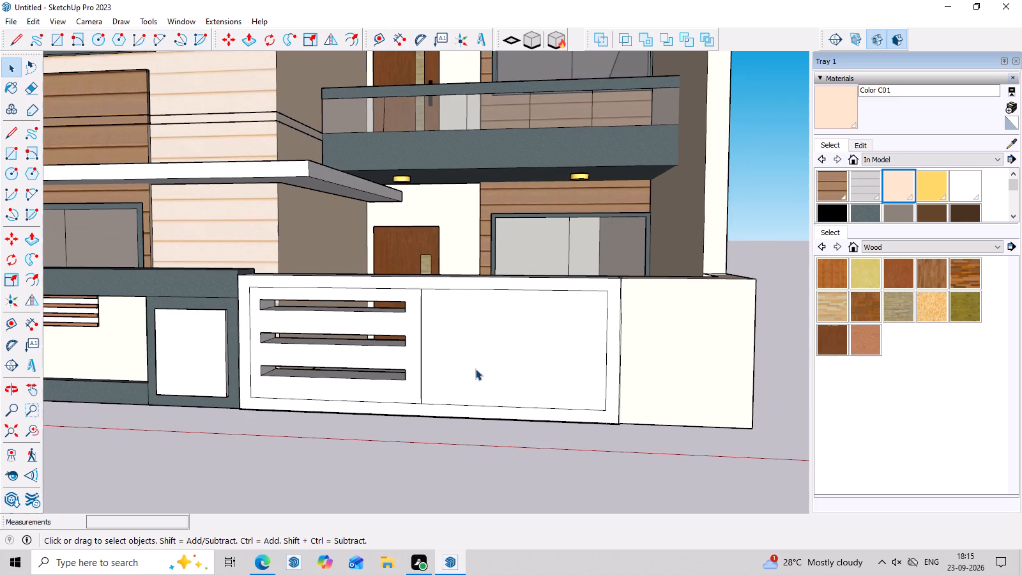
scroll(486, 367, "down", 6)
scroll(532, 337, "up", 9)
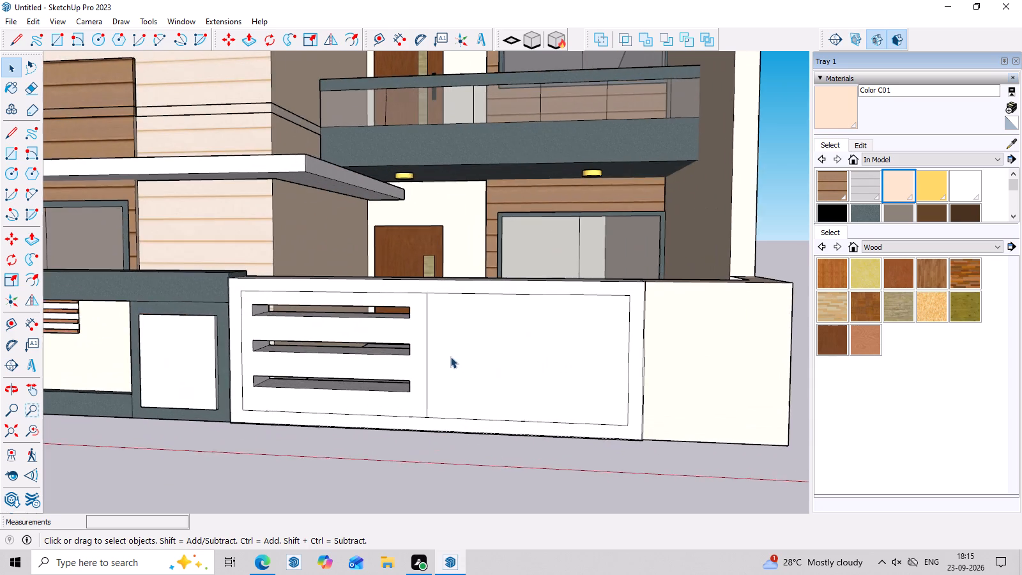
Draw an upright handle rectangle about 1'10" by 2" on the slotted gate panel, between the slots and the dividing line.
scroll(450, 356, "up", 1)
middle_click_drag(441, 365, 503, 372)
scroll(503, 364, "up", 8)
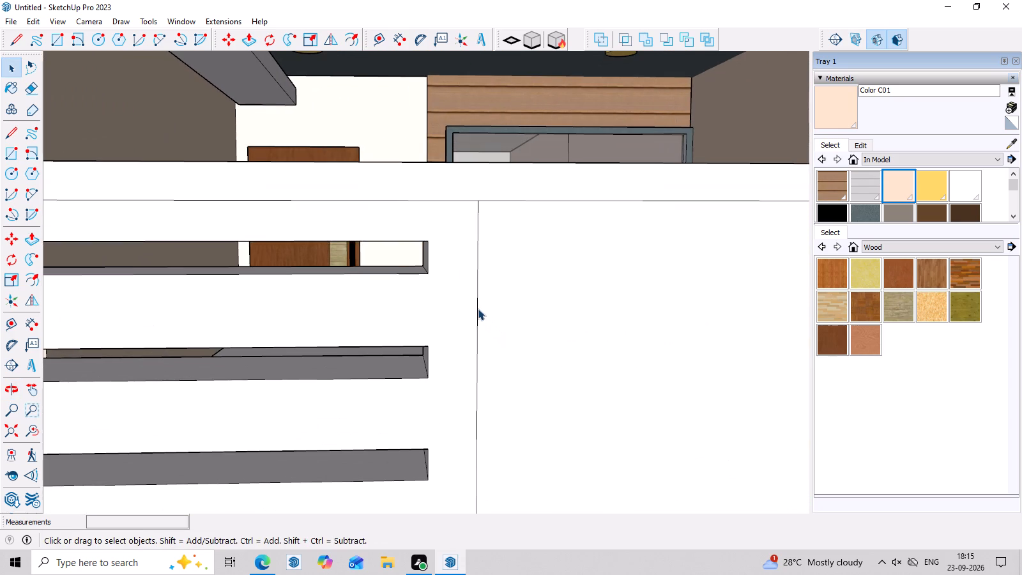
scroll(478, 309, "down", 6)
middle_click_drag(470, 357, 463, 321)
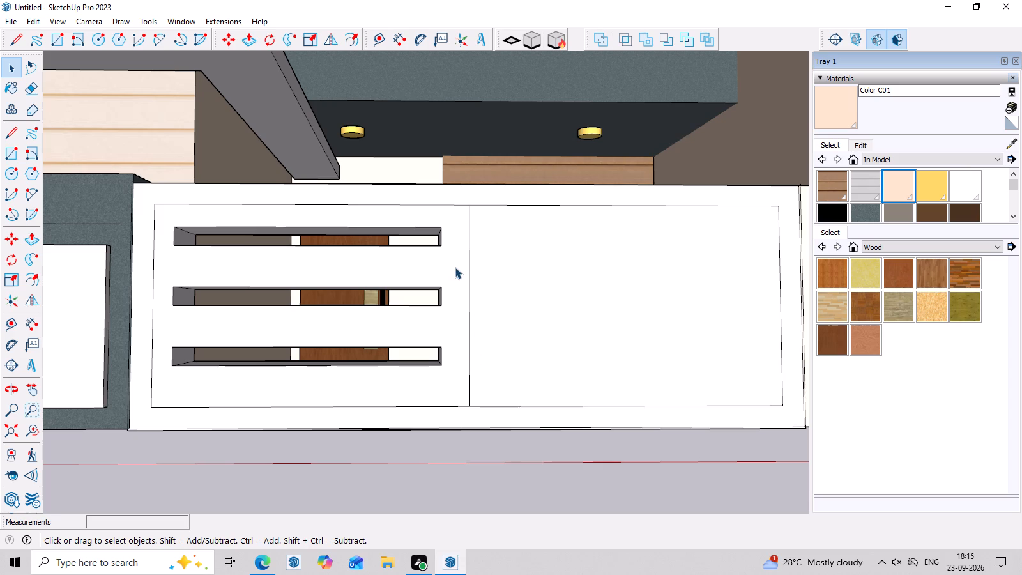
key("r")
scroll(455, 260, "up", 2)
left_click(453, 247)
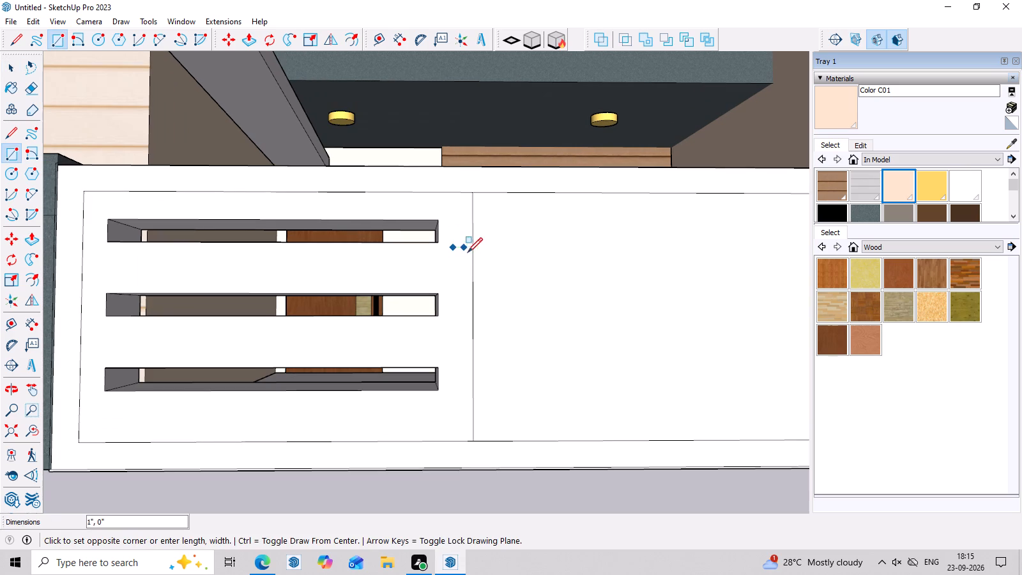
left_click(464, 372)
middle_click_drag(492, 376, 481, 386)
Copy the handle rectangle about 5" across the dividing line onto the blank second panel.
key("space")
left_click(460, 344)
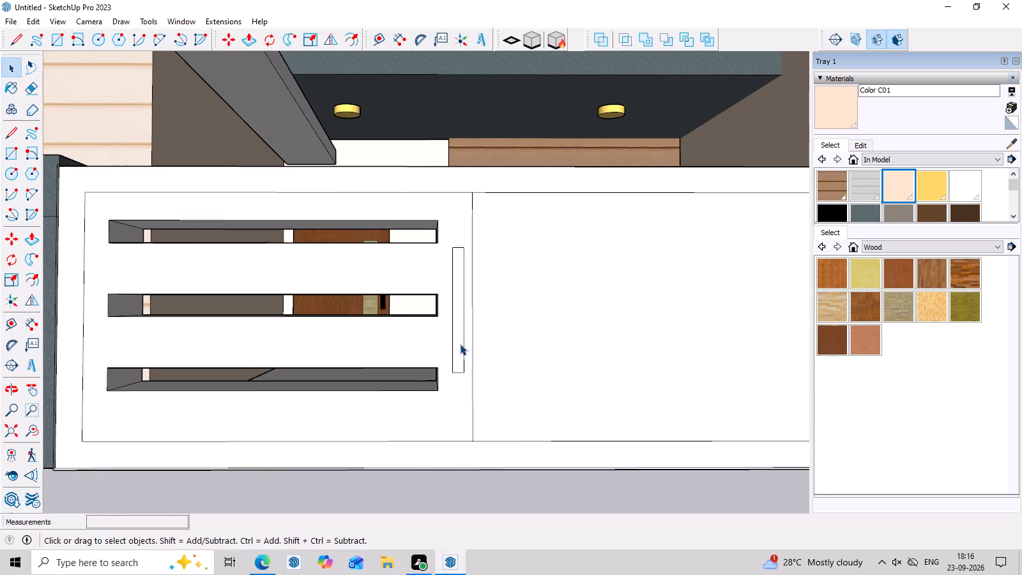
key("m")
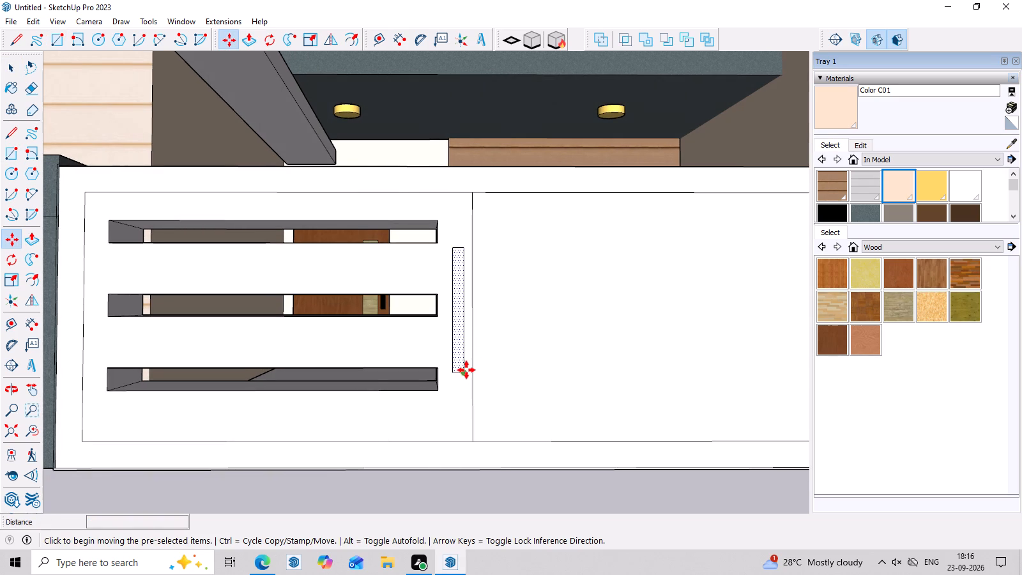
left_click(462, 371)
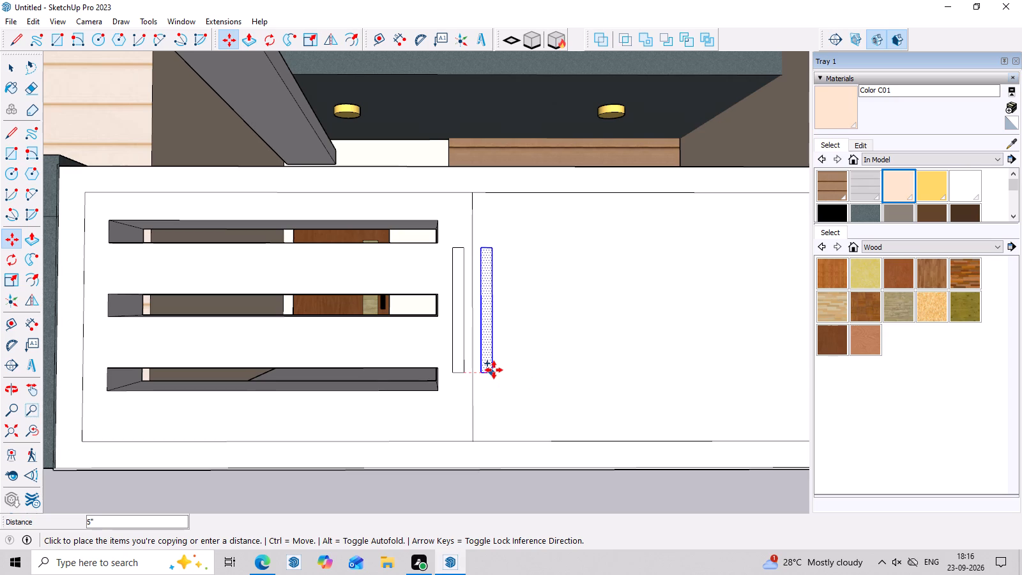
left_click(494, 370)
key("space")
left_click(514, 489)
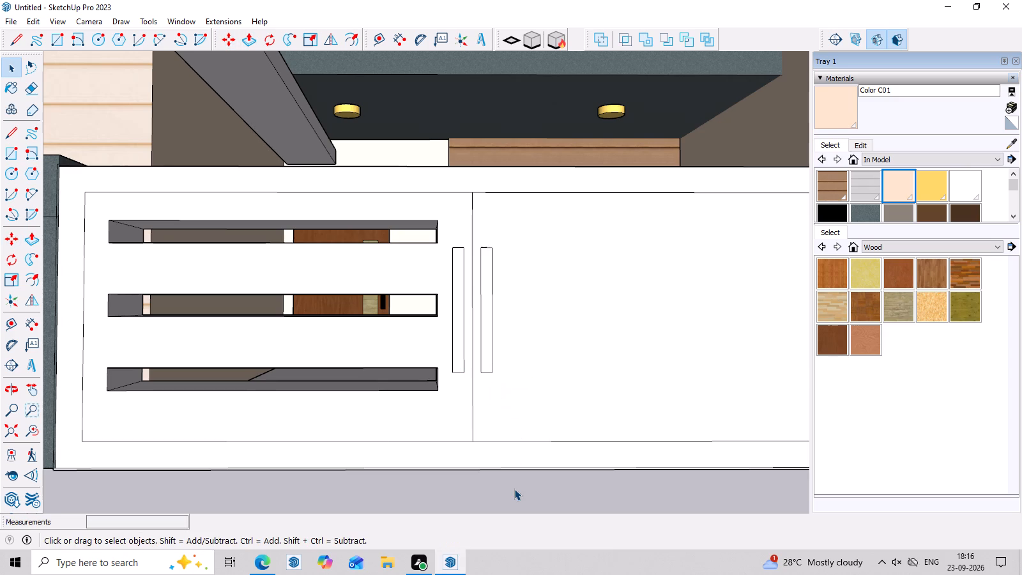
Pull the slotted panel's handle rectangle outward 2".
middle_click_drag(505, 299, 485, 397)
scroll(468, 332, "up", 3)
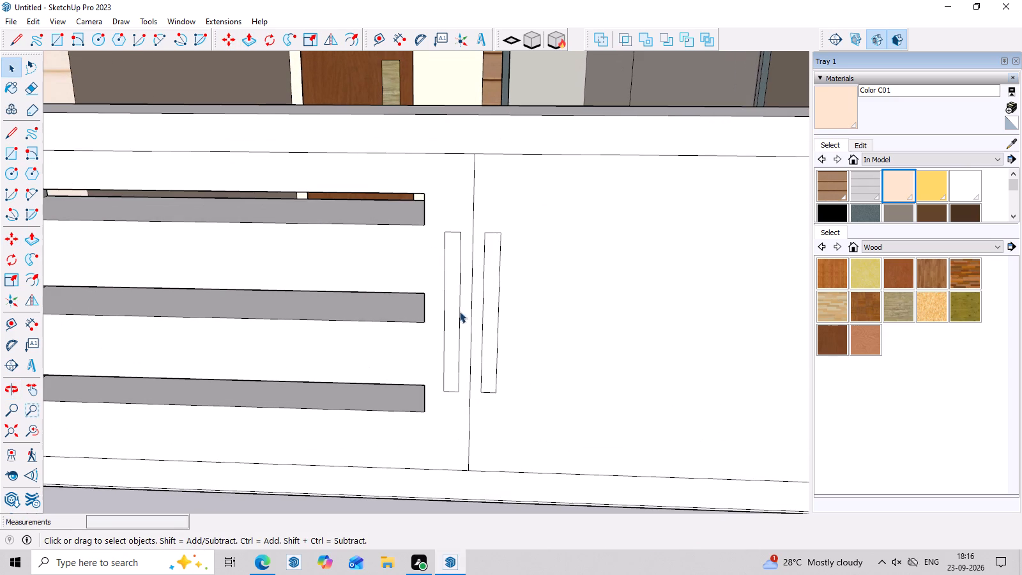
left_click(448, 320)
key("p")
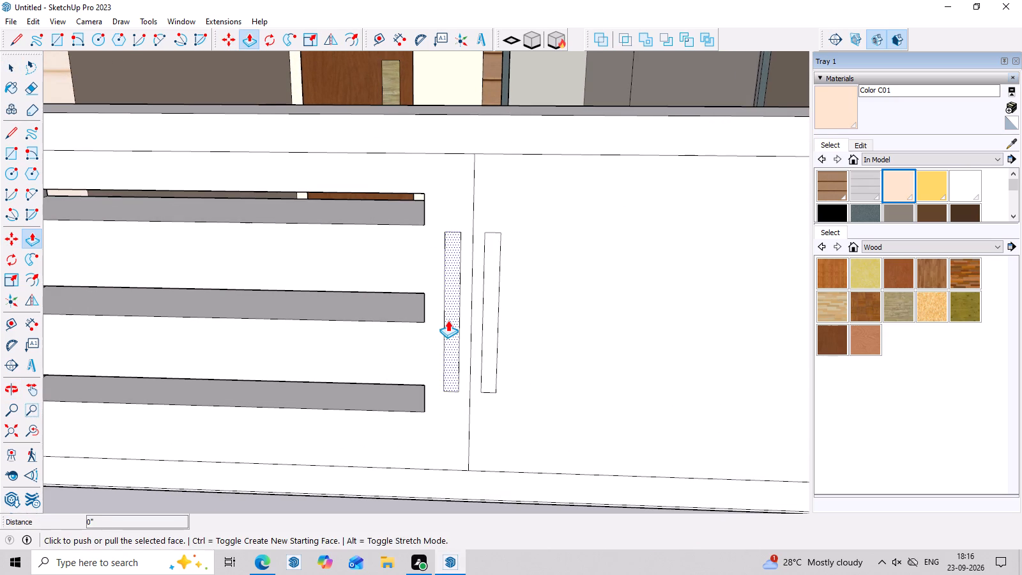
left_click(448, 320)
left_click(448, 326)
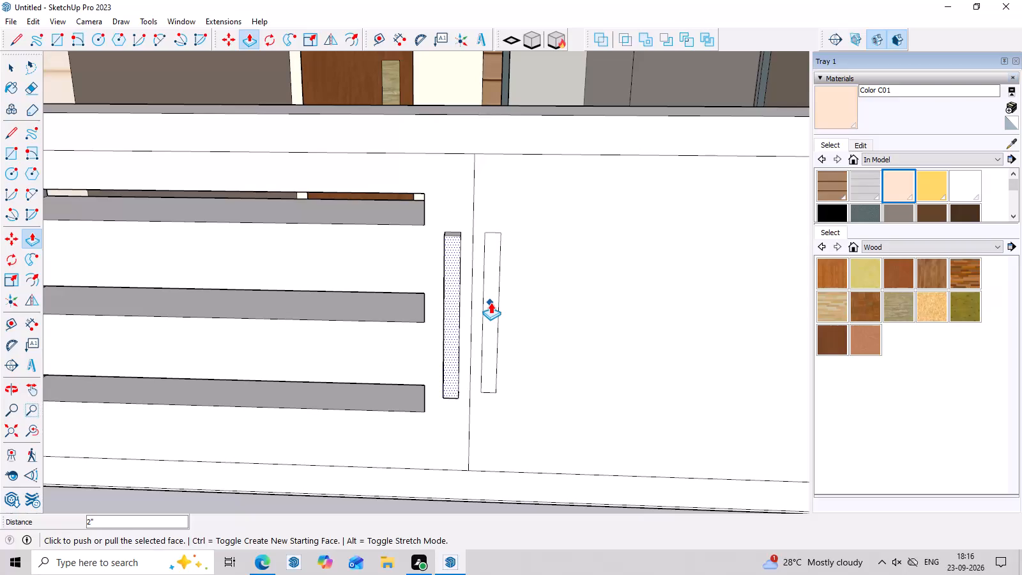
Pull the second panel's handle rectangle outward by the same 2".
double_click(491, 302)
key("ctrl+z")
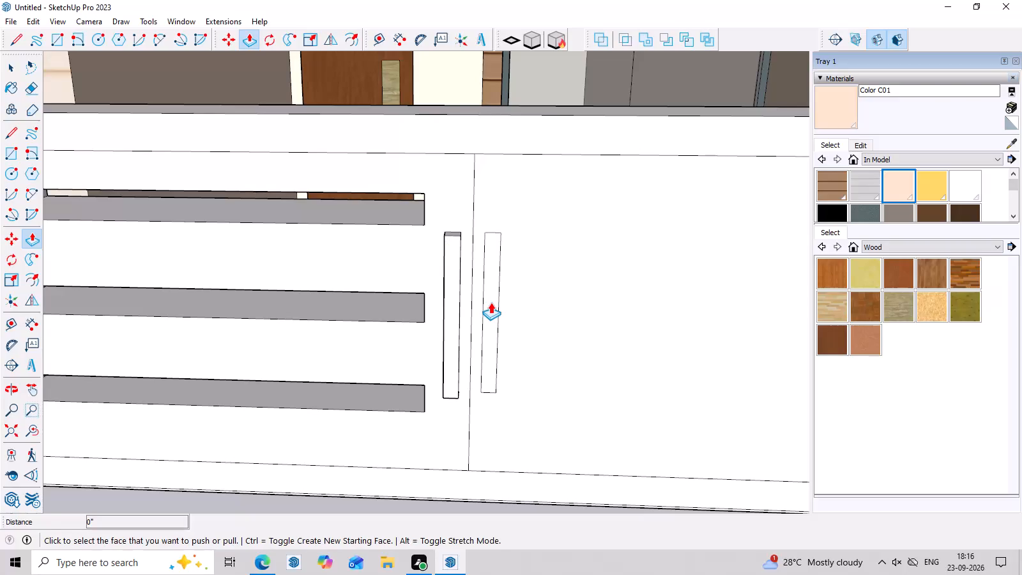
key("space")
left_click(491, 302)
key("p")
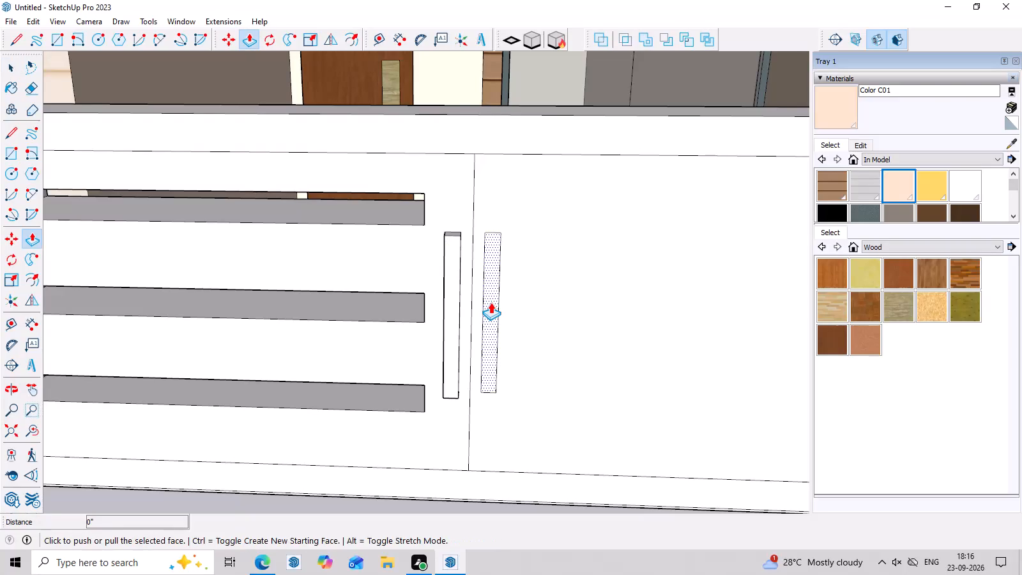
double_click(491, 302)
middle_click_drag(487, 317, 531, 249)
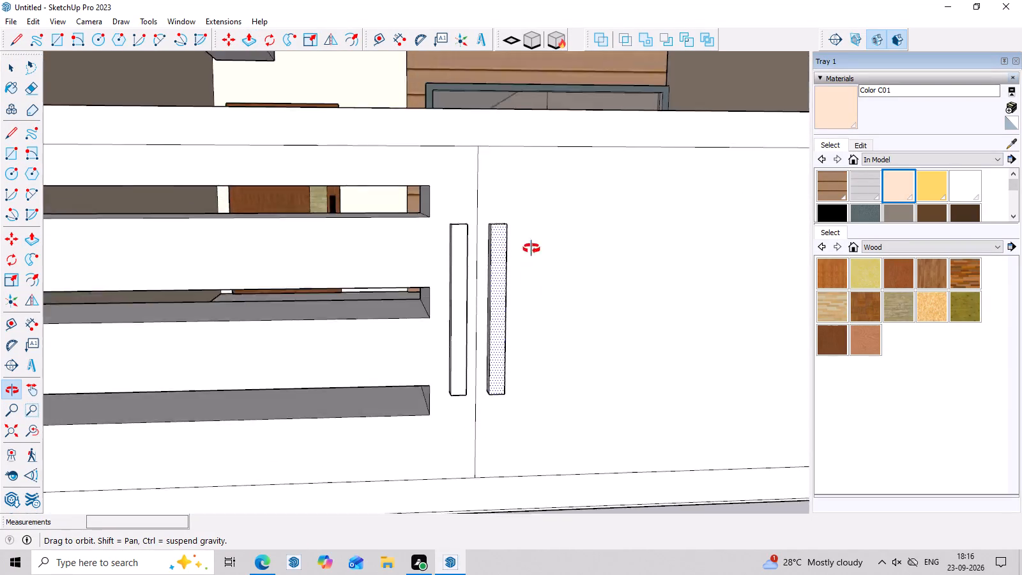
middle_click_drag(531, 249, 497, 222)
key("space")
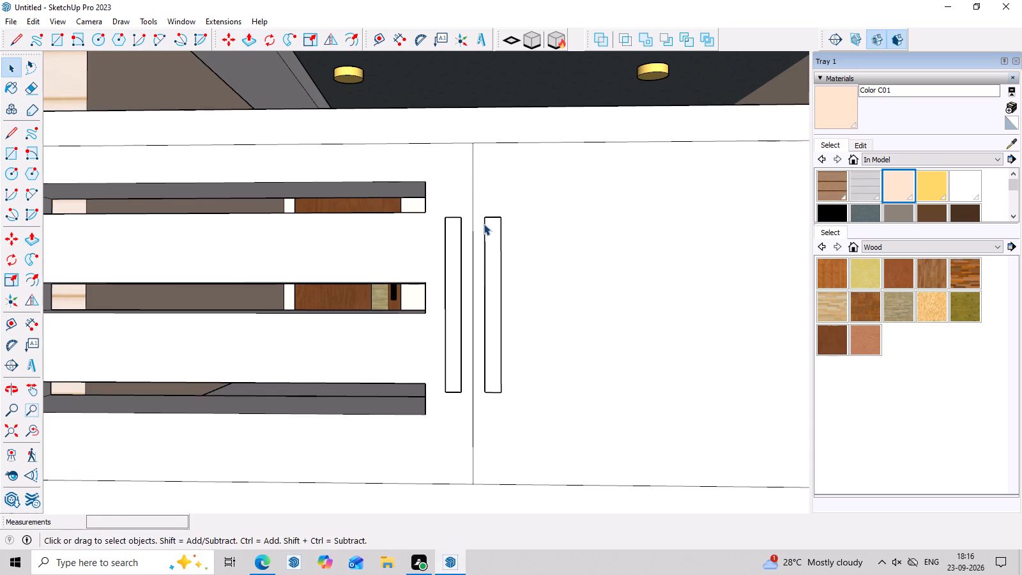
Draw a rectangle corner to corner over the first panel's top slot opening.
scroll(484, 224, "down", 10)
middle_click_drag(541, 343, 560, 366)
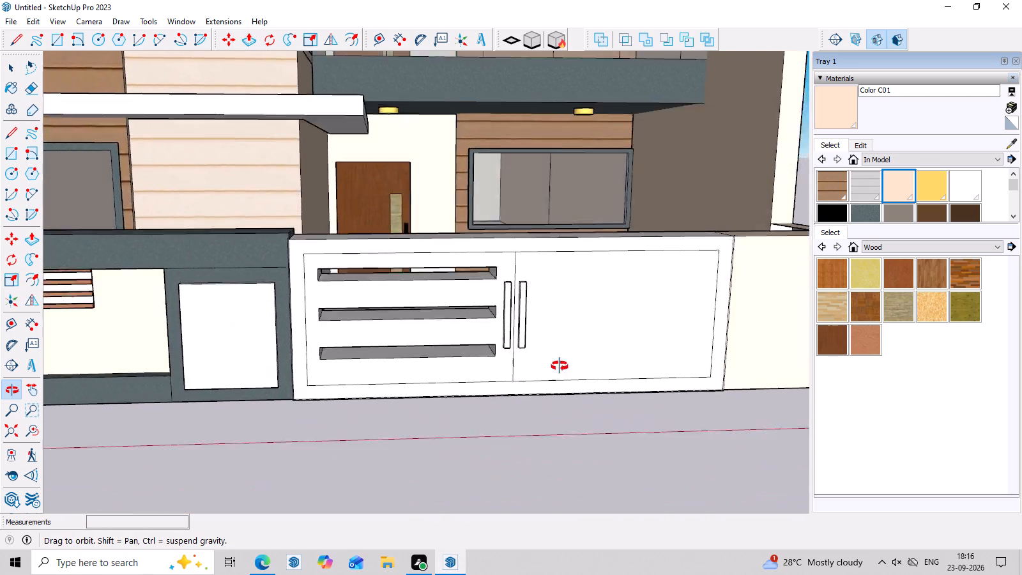
middle_click_drag(560, 366, 522, 331)
scroll(312, 199, "up", 6)
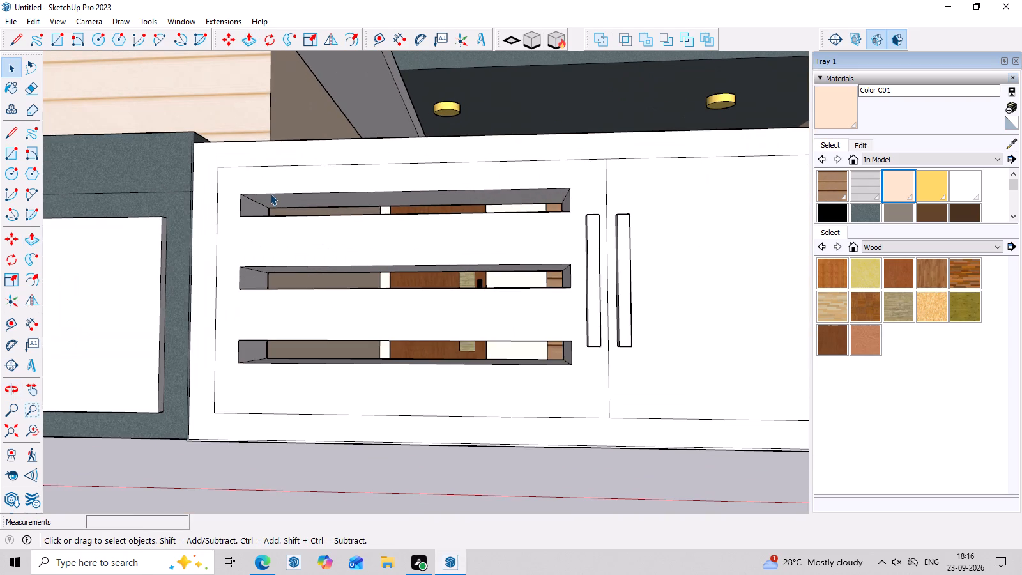
key("r")
left_click(240, 195)
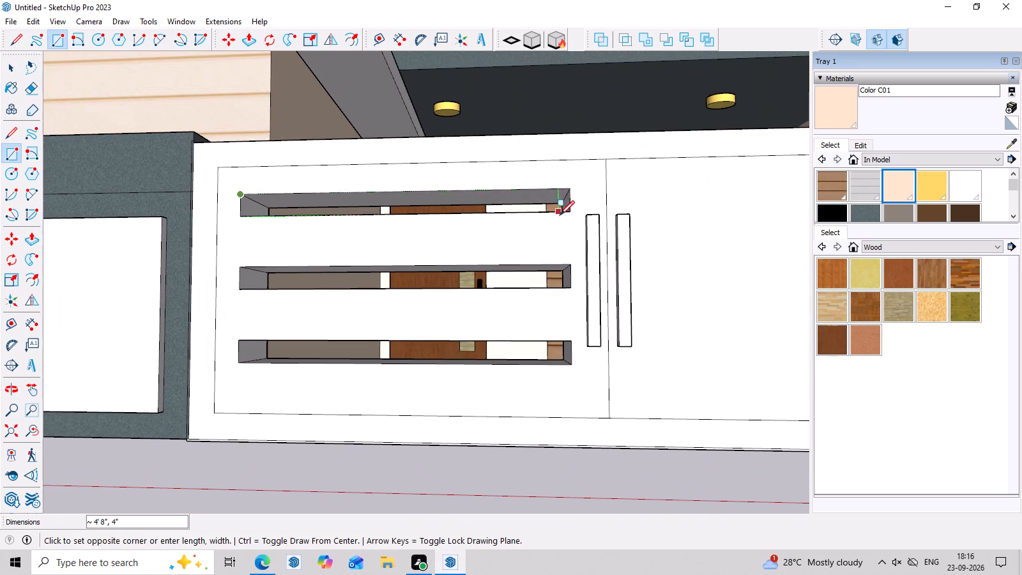
left_click(569, 215)
Copy the top slot's rectangular face about 5'11" across onto the second gate panel at the same height.
key("space")
left_click(541, 201)
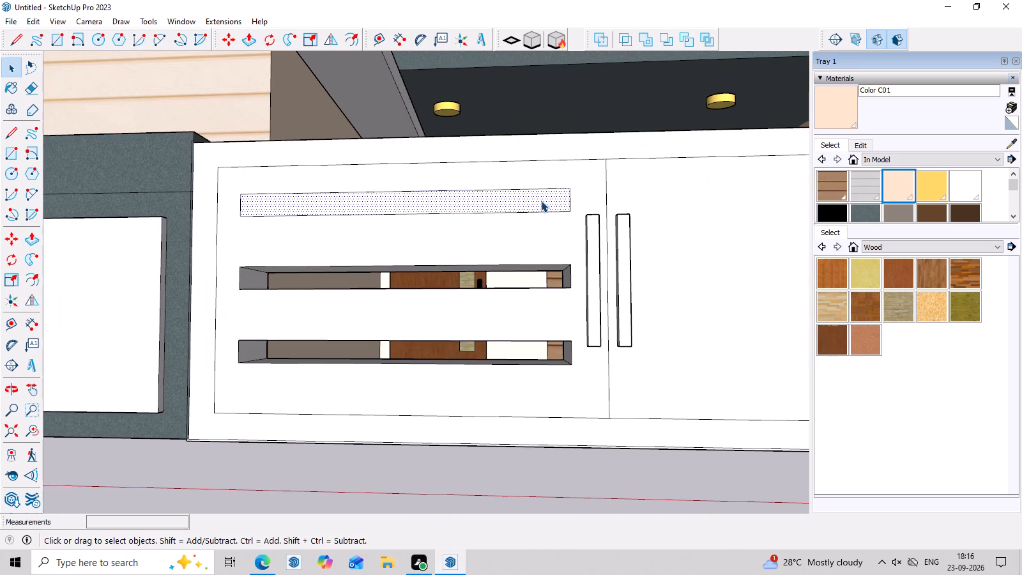
key("m")
left_click(568, 210)
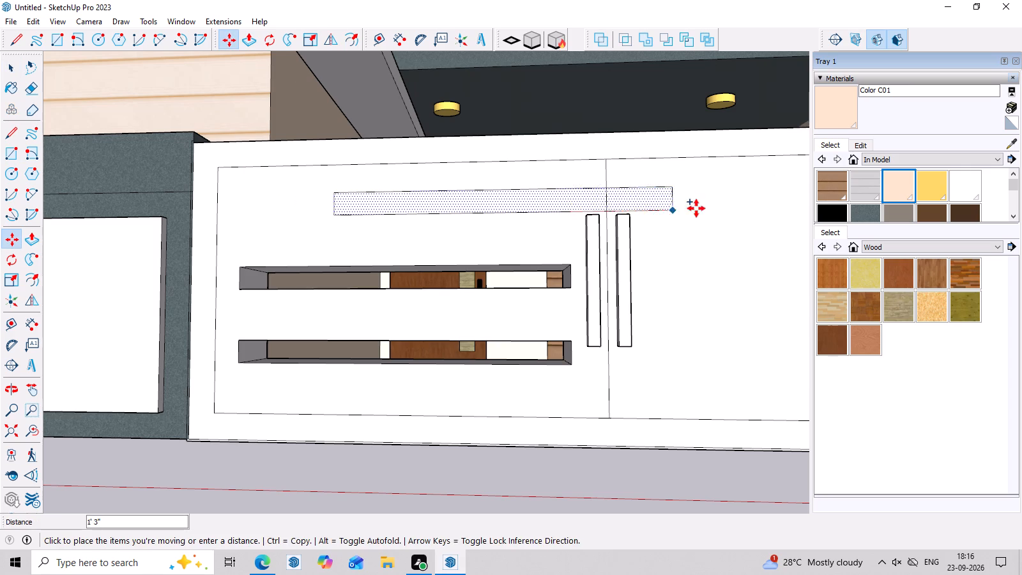
scroll(693, 217, "down", 14)
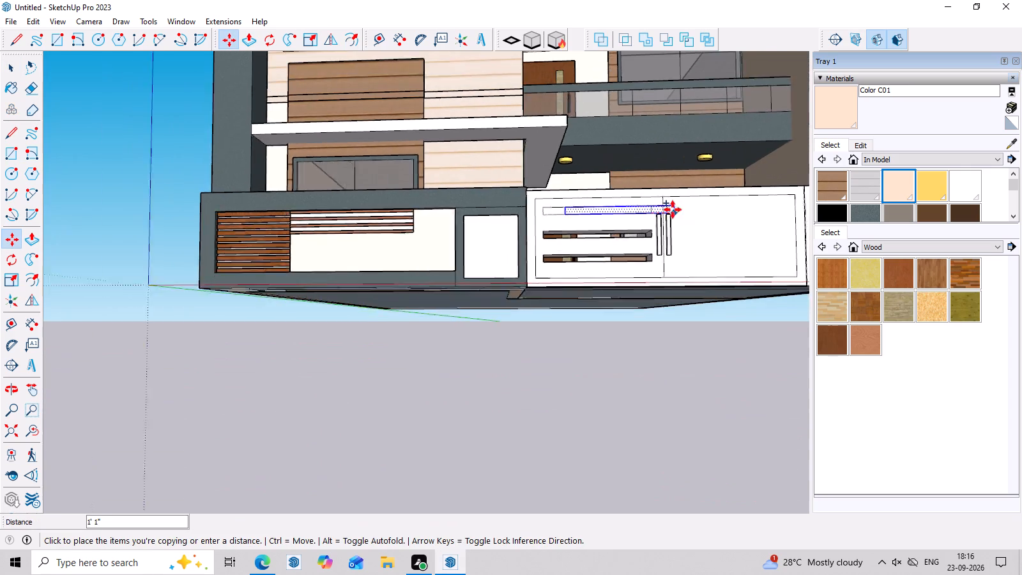
scroll(673, 210, "down", 1)
scroll(763, 213, "up", 3)
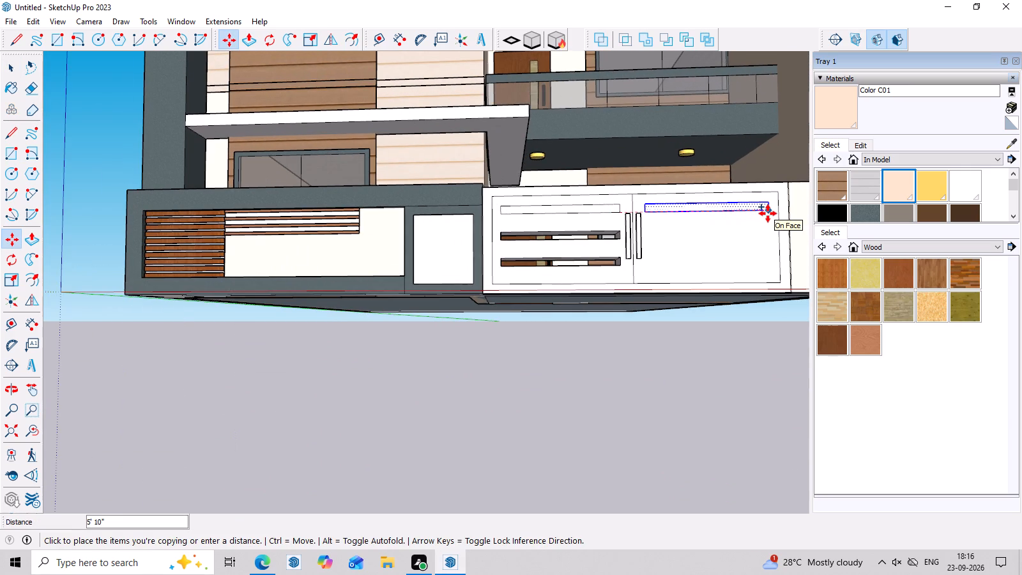
scroll(768, 213, "up", 6)
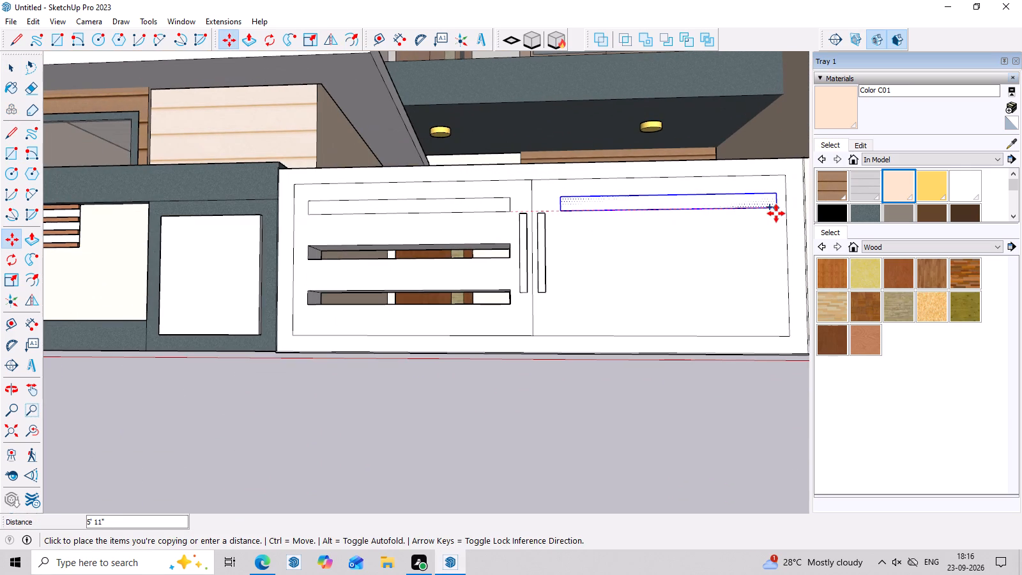
left_click(772, 213)
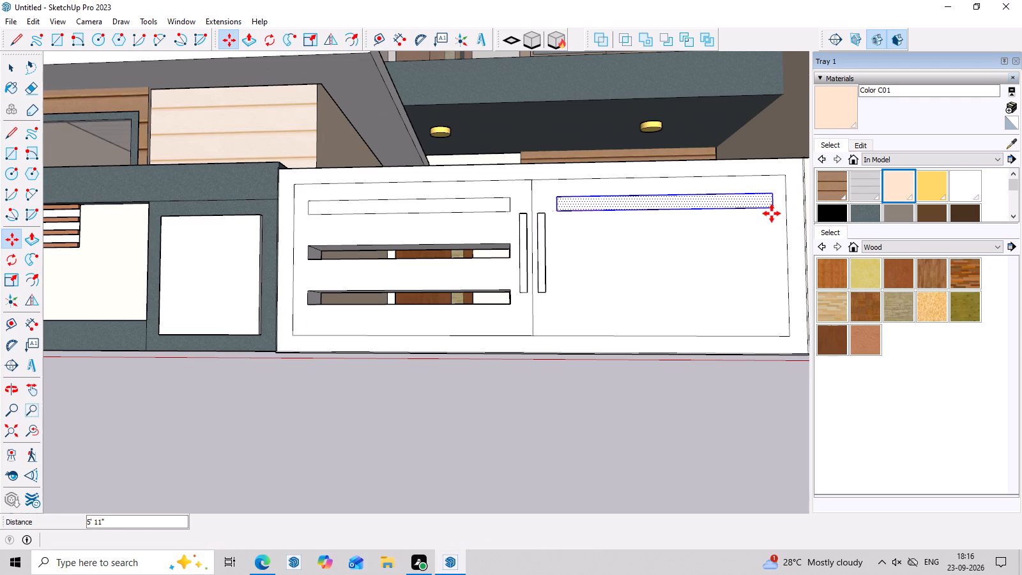
key("space")
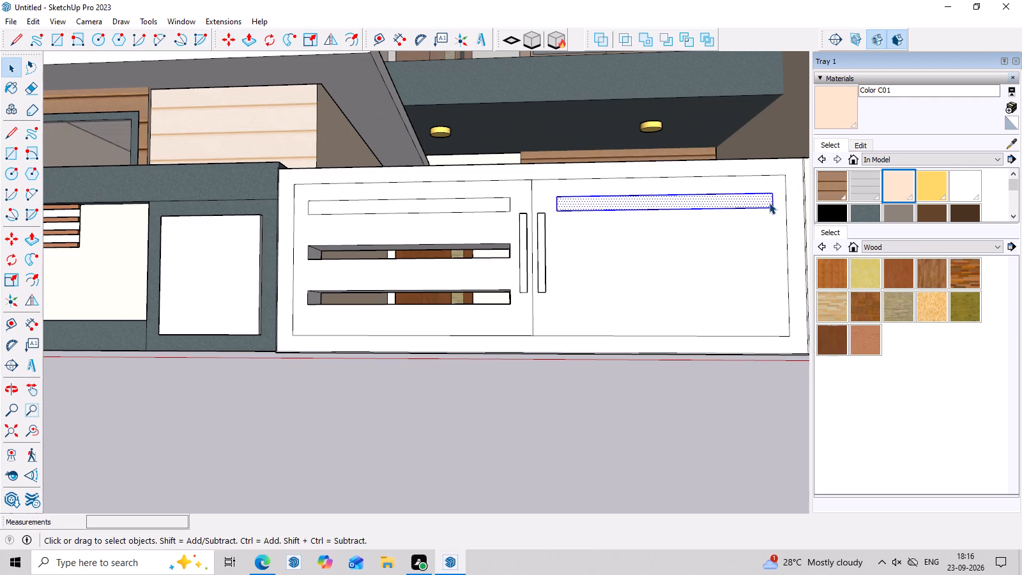
Copy the second panel's top strip down about 1'1", and copy that strip down about 1' for three strips.
key("m")
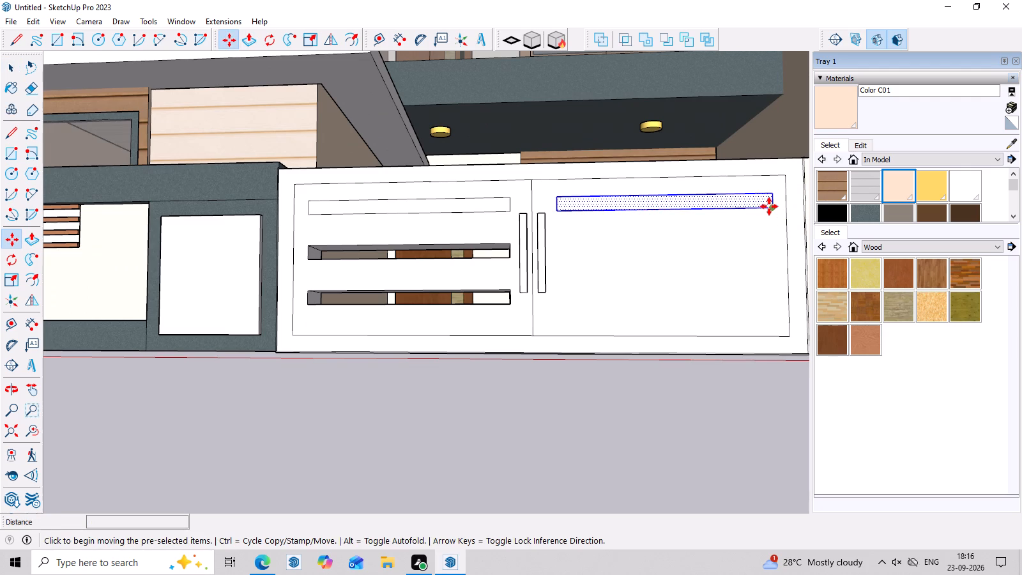
left_click(772, 208)
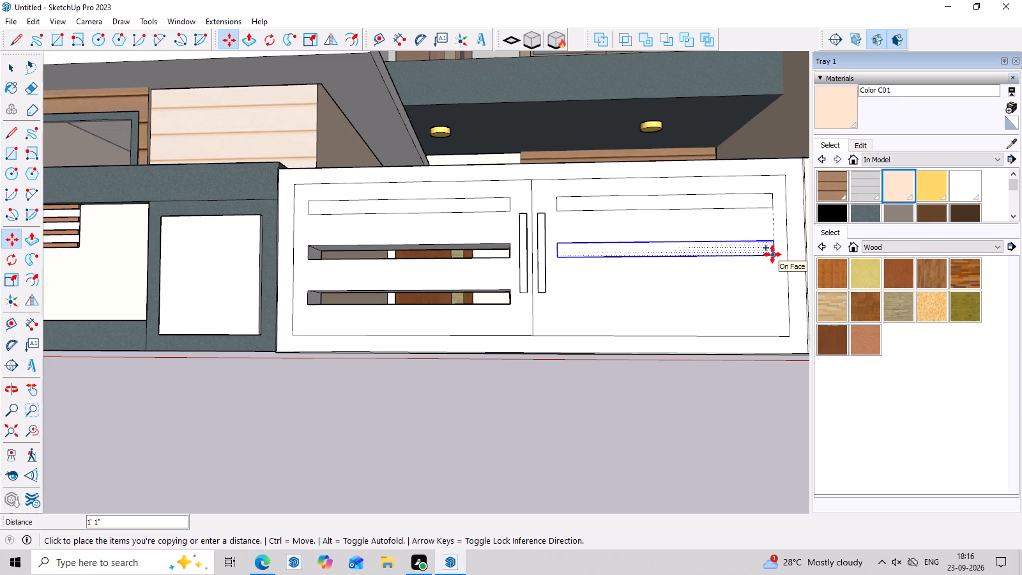
left_click(772, 254)
left_click(774, 256)
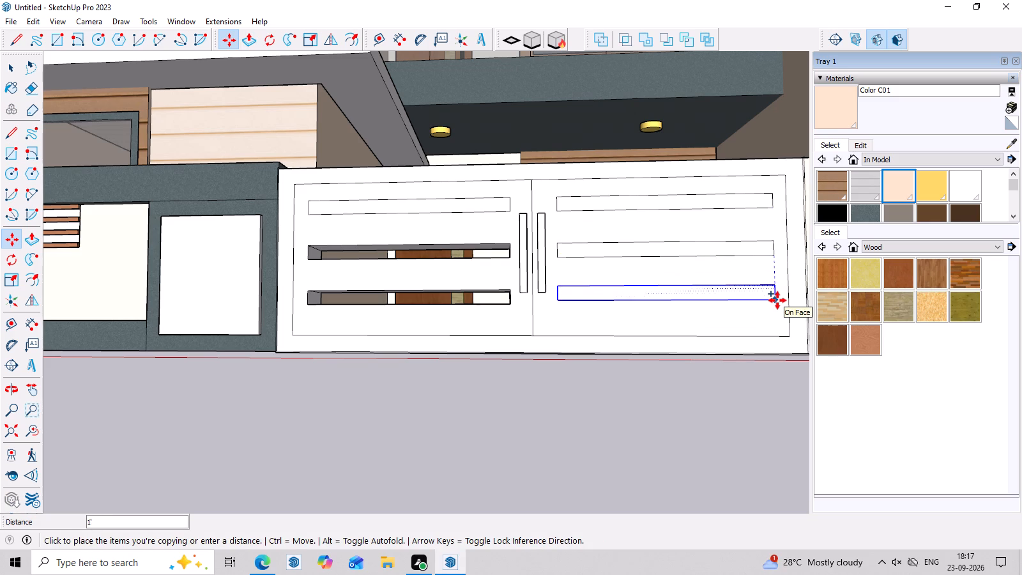
left_click(777, 300)
middle_click_drag(767, 346, 761, 402)
key("space")
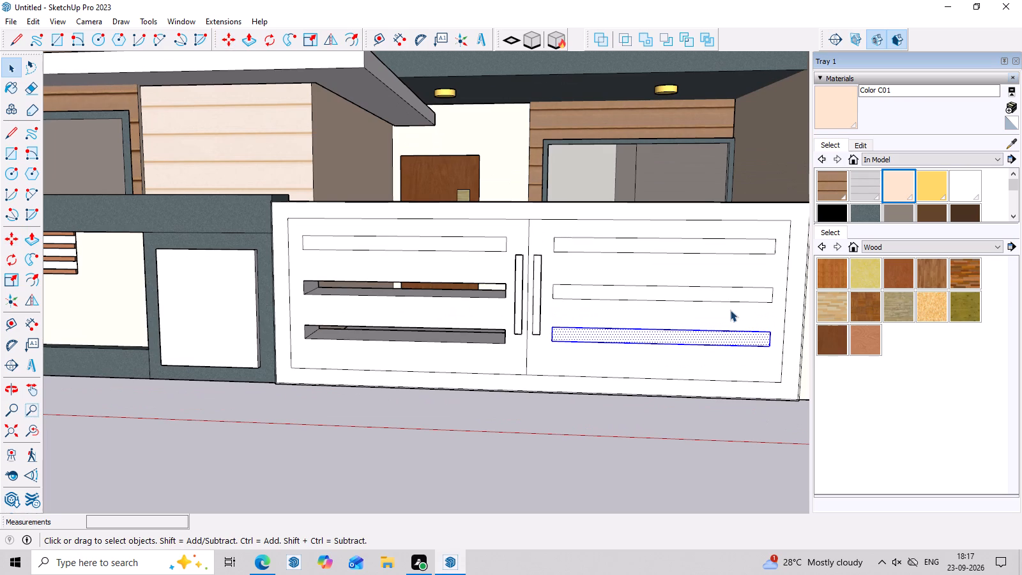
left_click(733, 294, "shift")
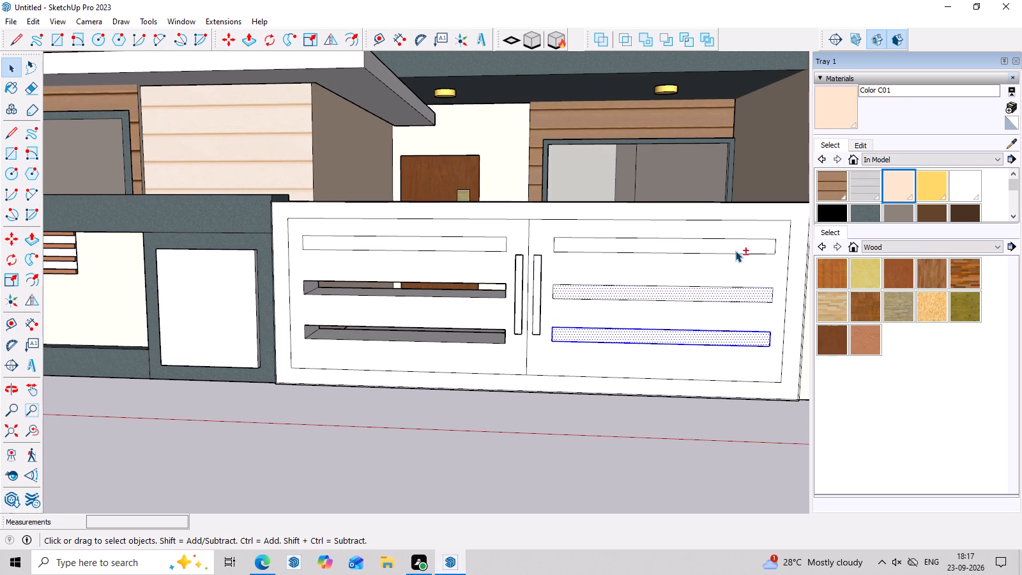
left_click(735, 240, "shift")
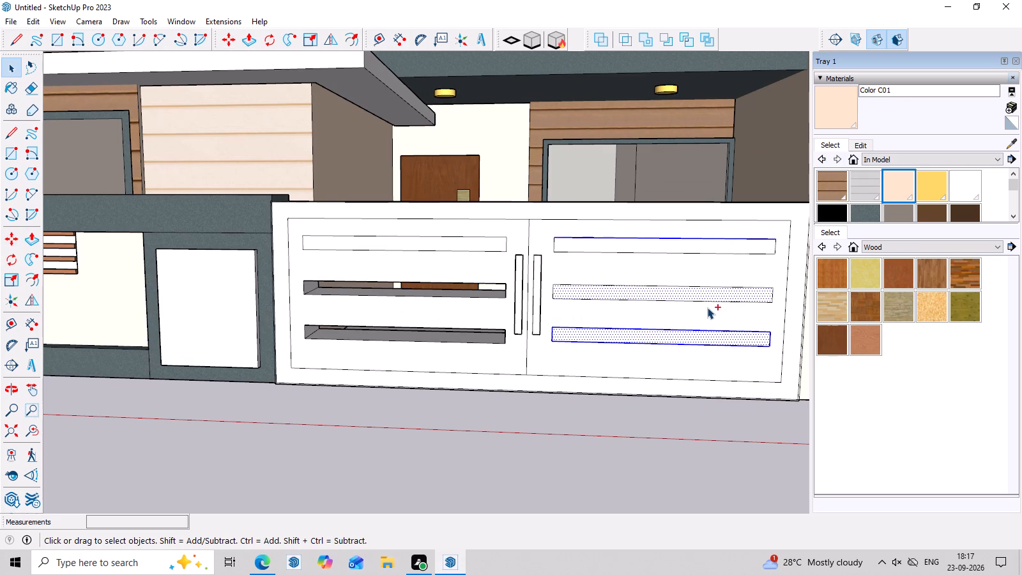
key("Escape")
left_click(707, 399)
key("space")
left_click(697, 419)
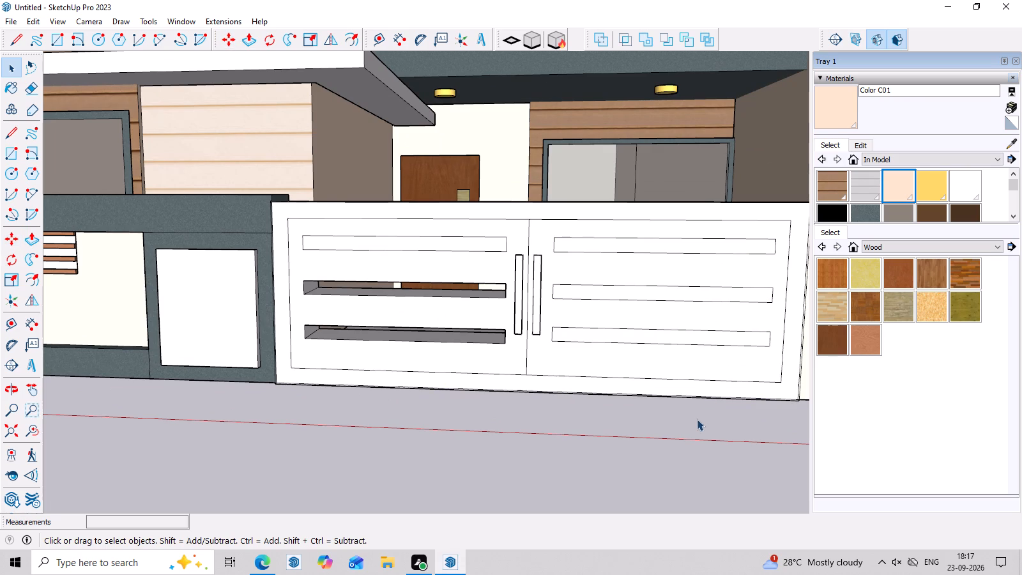
Push the second gate panel's three horizontal strips inward through the wall by 1'4" each.
scroll(694, 340, "up", 2, "shift")
left_click(694, 335, "shift")
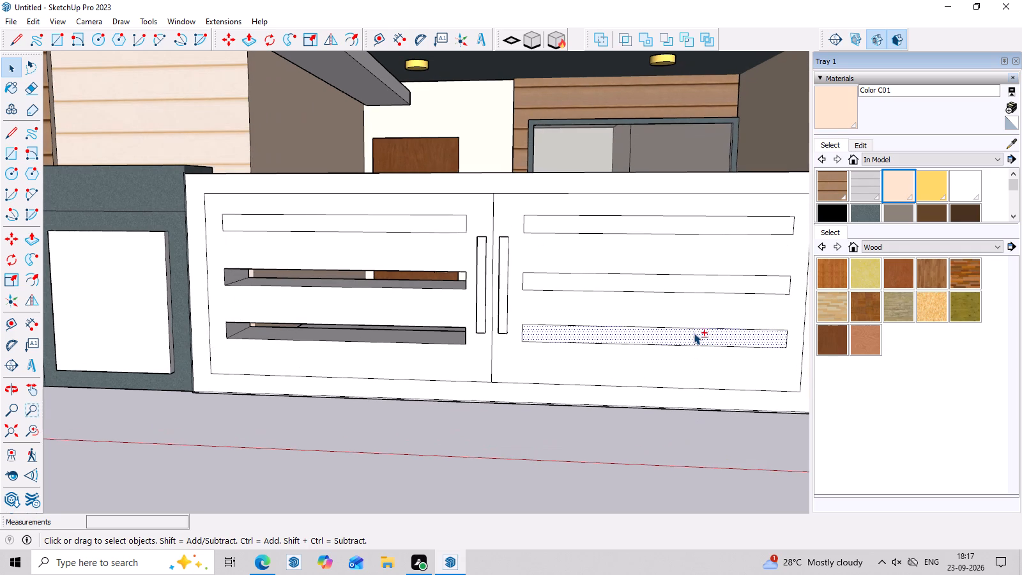
left_click(694, 280, "shift")
left_click(694, 220, "shift")
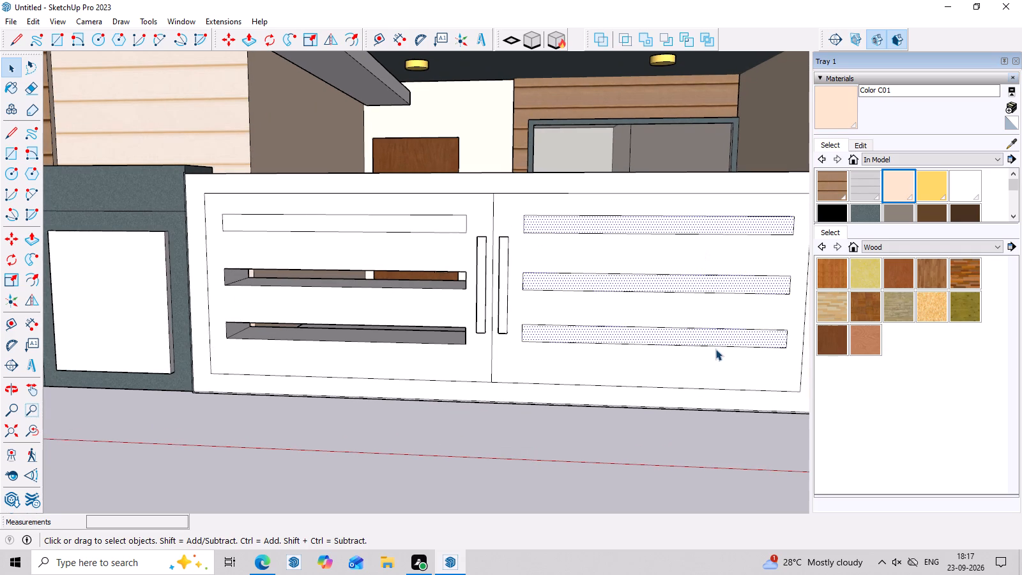
key("p")
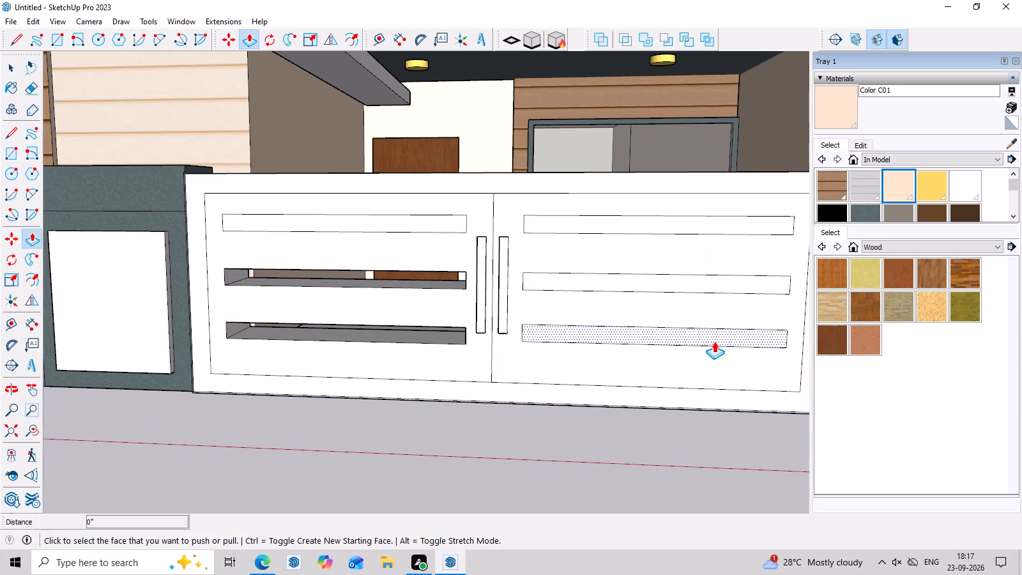
left_click(713, 335)
middle_click_drag(725, 210, 651, 399)
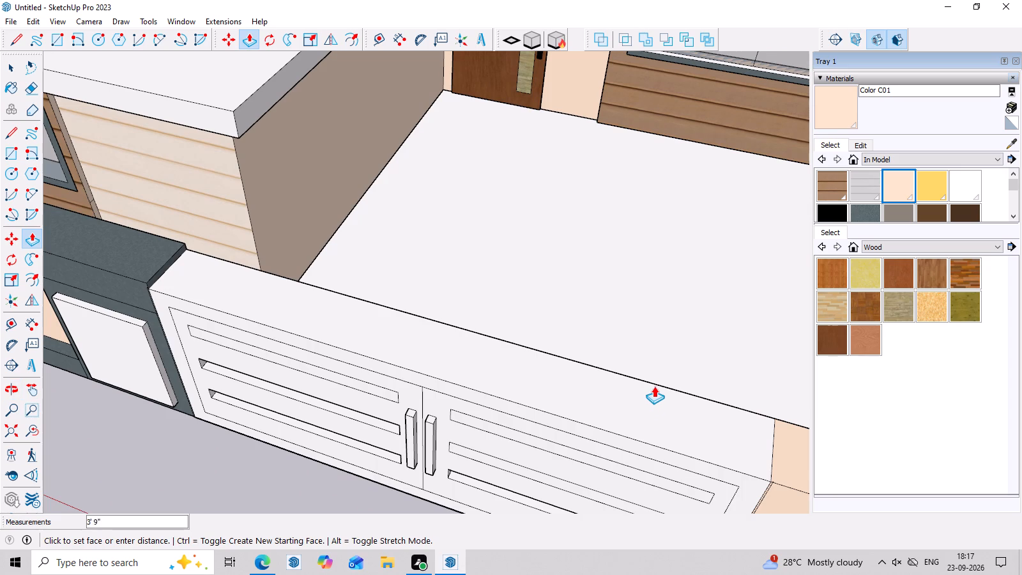
left_click(655, 385)
middle_click_drag(643, 456, 660, 356)
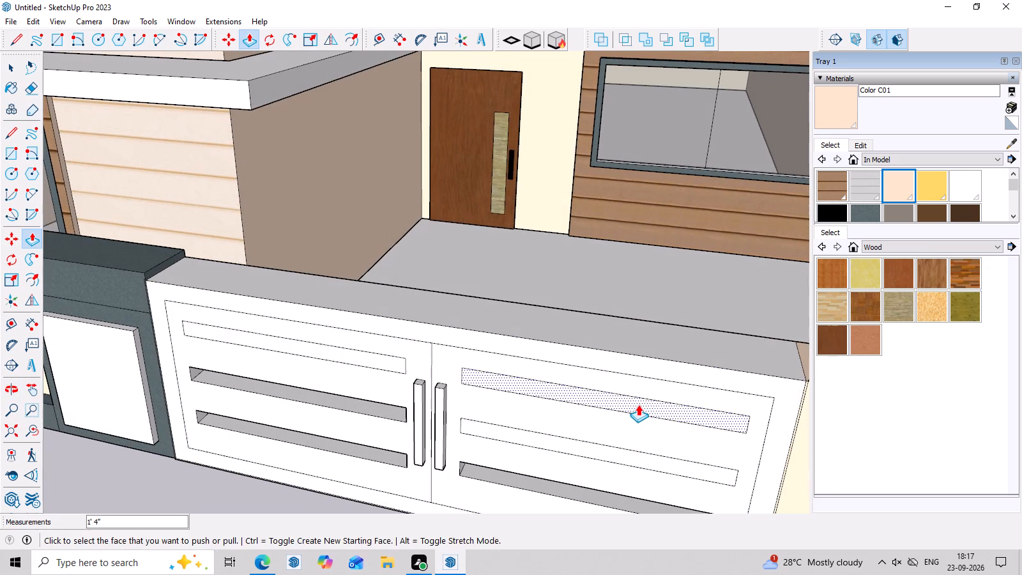
left_click(639, 404)
left_click(662, 322)
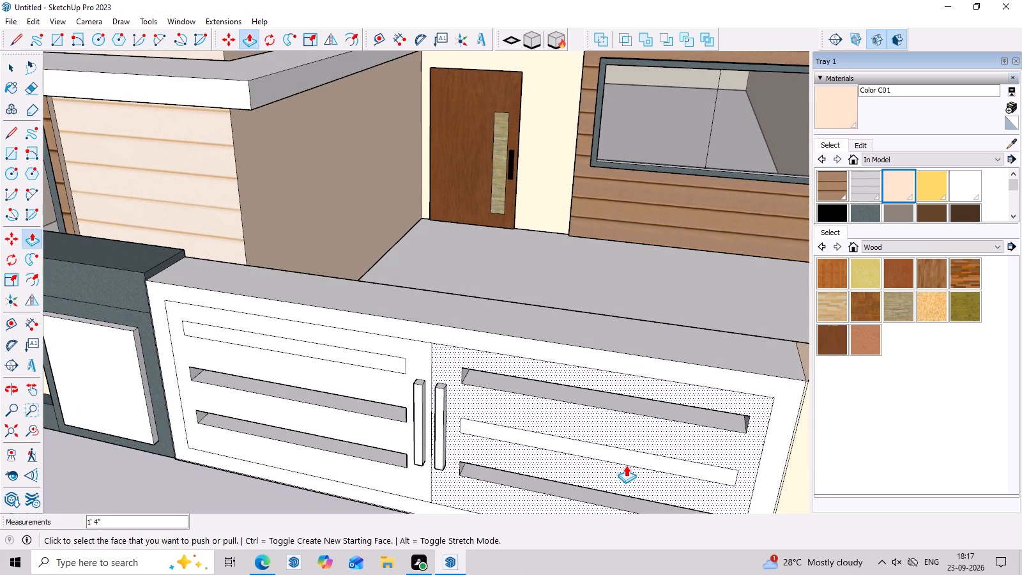
left_click(629, 457)
left_click(663, 321)
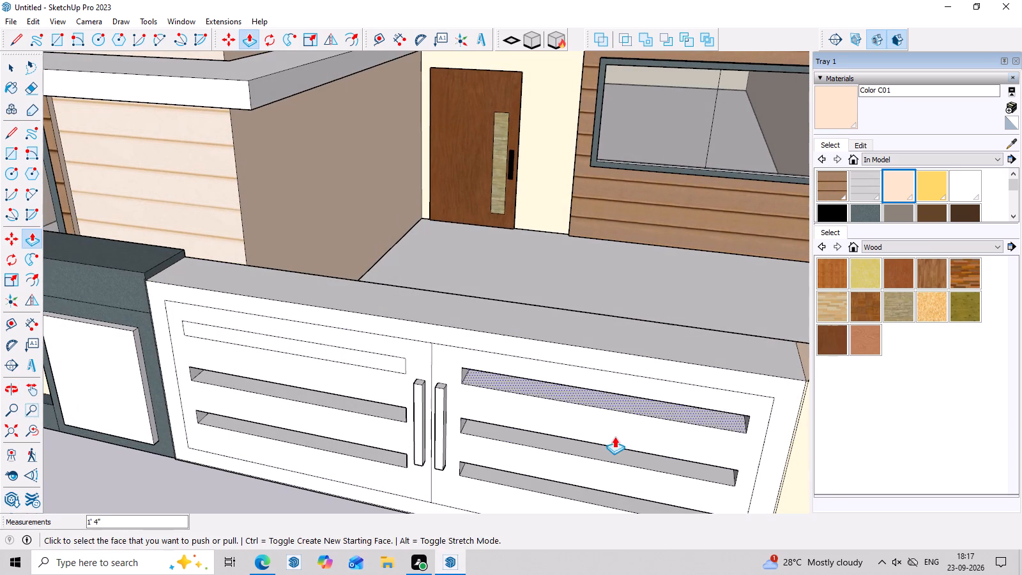
middle_click_drag(613, 439, 652, 257)
key("Escape")
Remove the back faces of the second panel's three slots so they become open through the gate.
middle_click_drag(666, 452, 663, 473)
key("space")
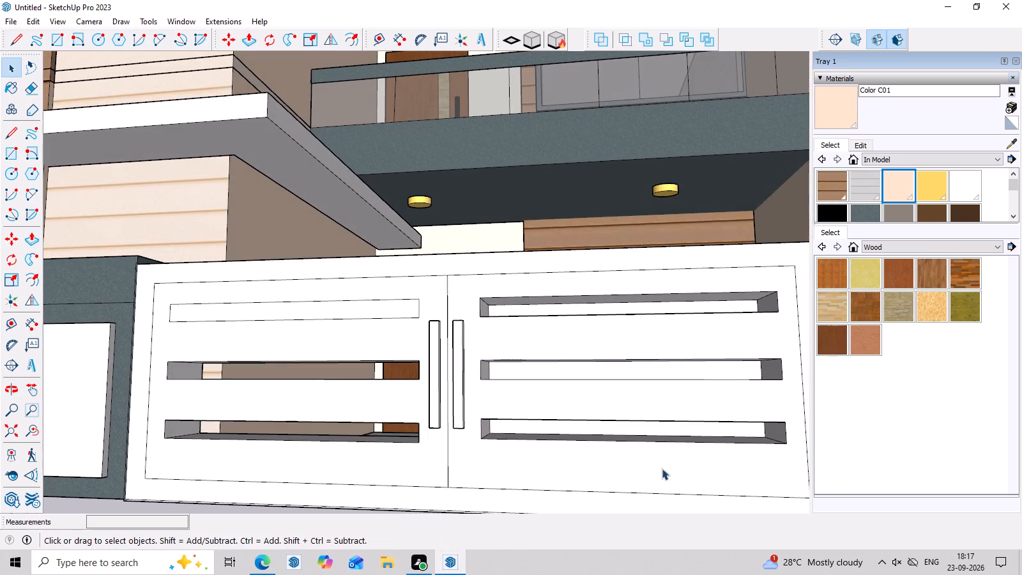
scroll(685, 430, "up", 3)
left_click(689, 426)
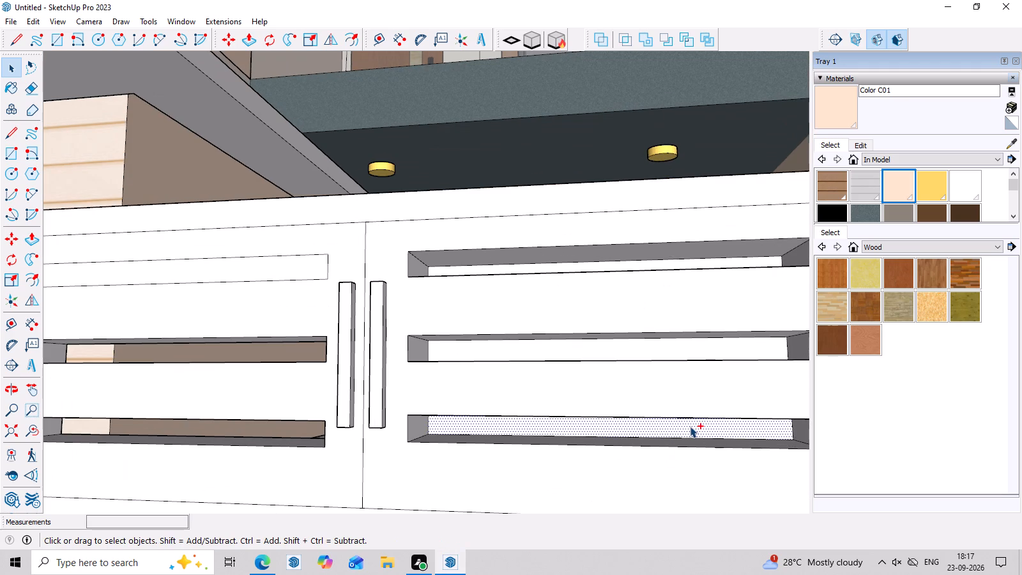
key("ctrl+x")
left_click(692, 345)
key("ctrl+x")
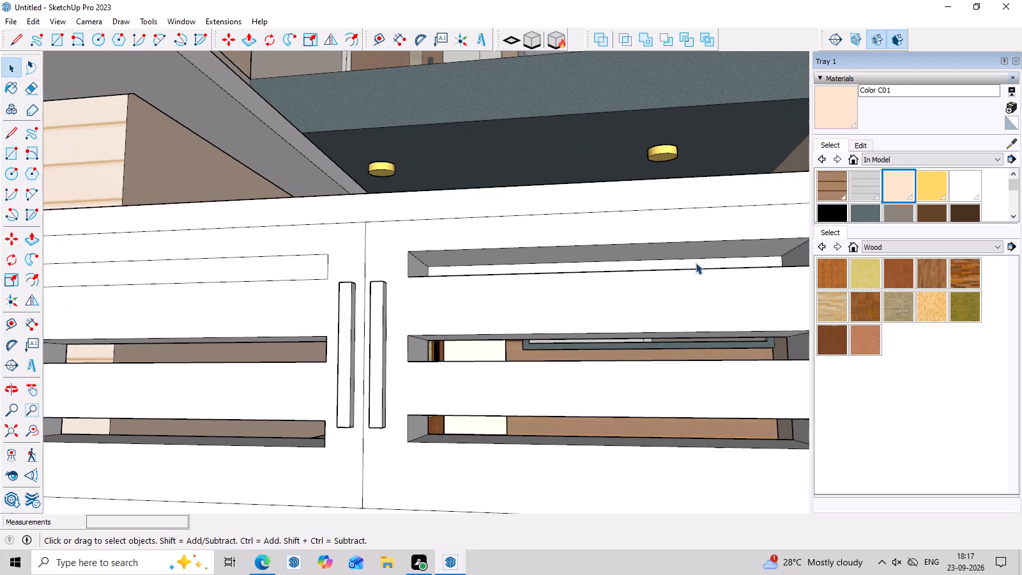
middle_click_drag(696, 262, 697, 339)
scroll(699, 300, "up", 2)
double_click(702, 270)
key("x")
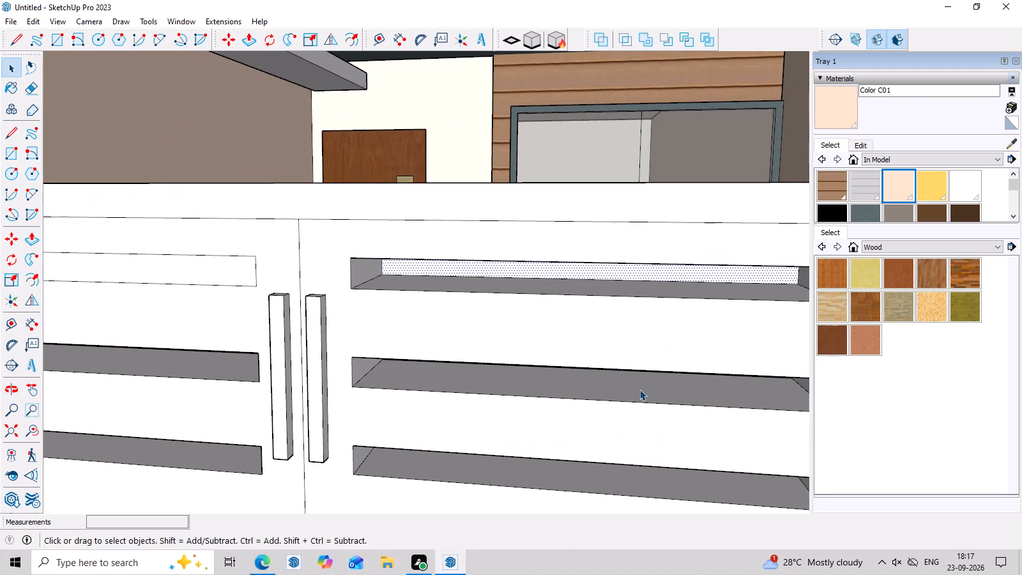
key("ctrl+x")
Remove the rectangular face covering the first panel's top slot.
scroll(638, 358, "down", 8)
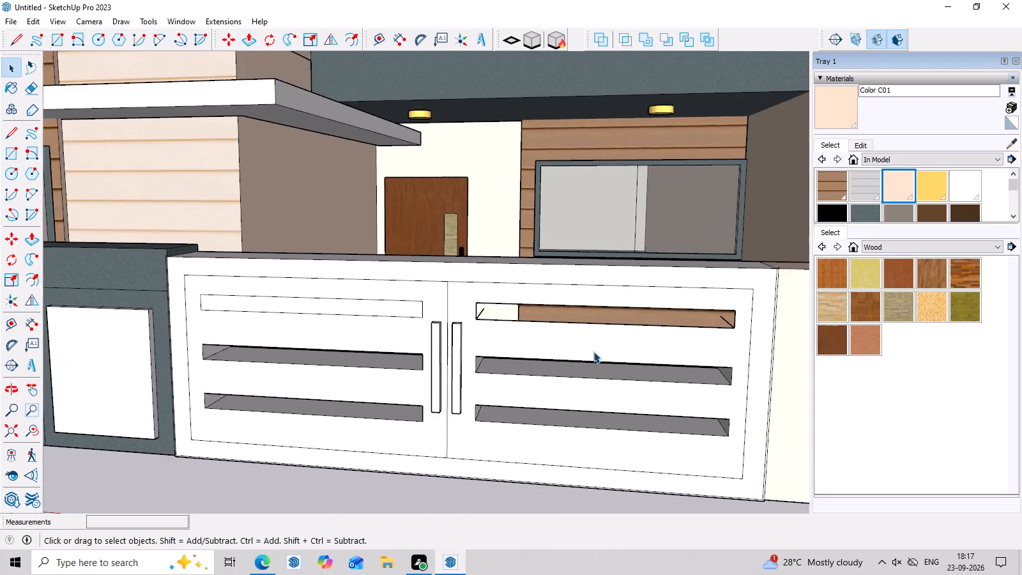
scroll(593, 351, "down", 2)
scroll(429, 332, "up", 3)
left_click(427, 314)
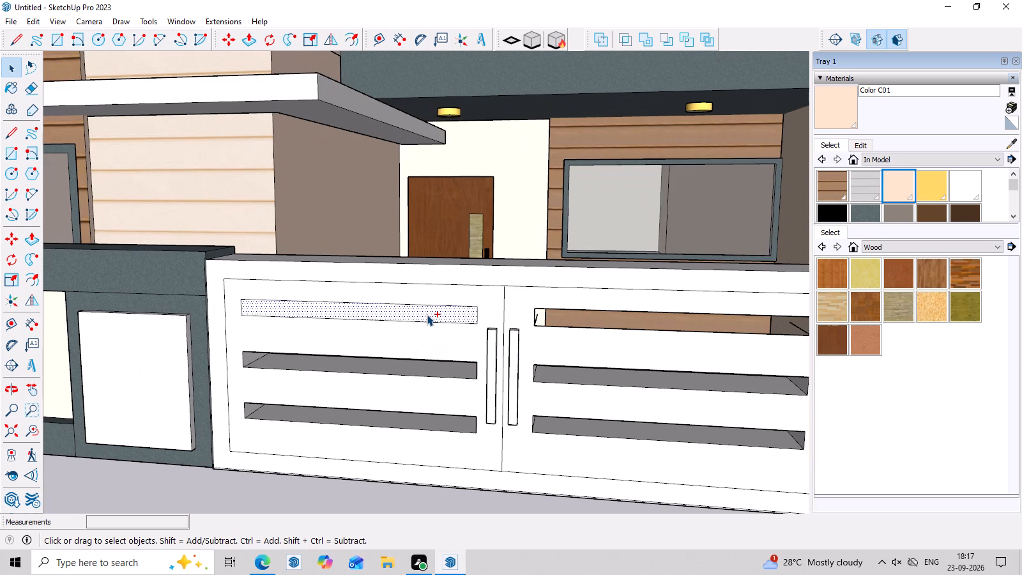
key("ctrl+x")
Examine the slotted gate and front wall from the front, below and above, and bring the whole model back into view.
scroll(432, 356, "down", 6)
middle_click_drag(554, 463, 602, 336)
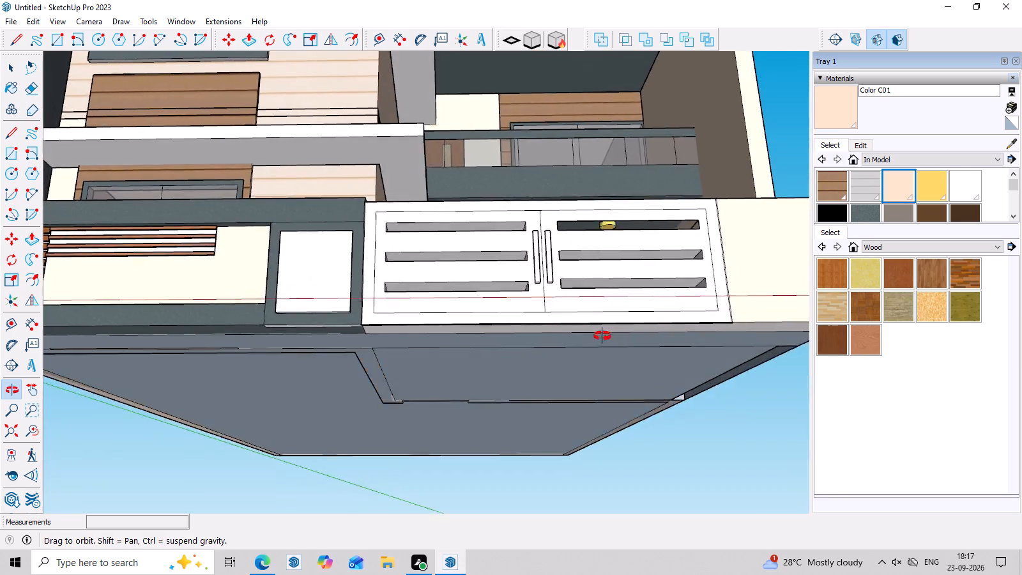
middle_click_drag(602, 336, 589, 364)
scroll(584, 389, "up", 1)
scroll(606, 305, "down", 7)
middle_click_drag(550, 266, 537, 408)
scroll(692, 425, "up", 2)
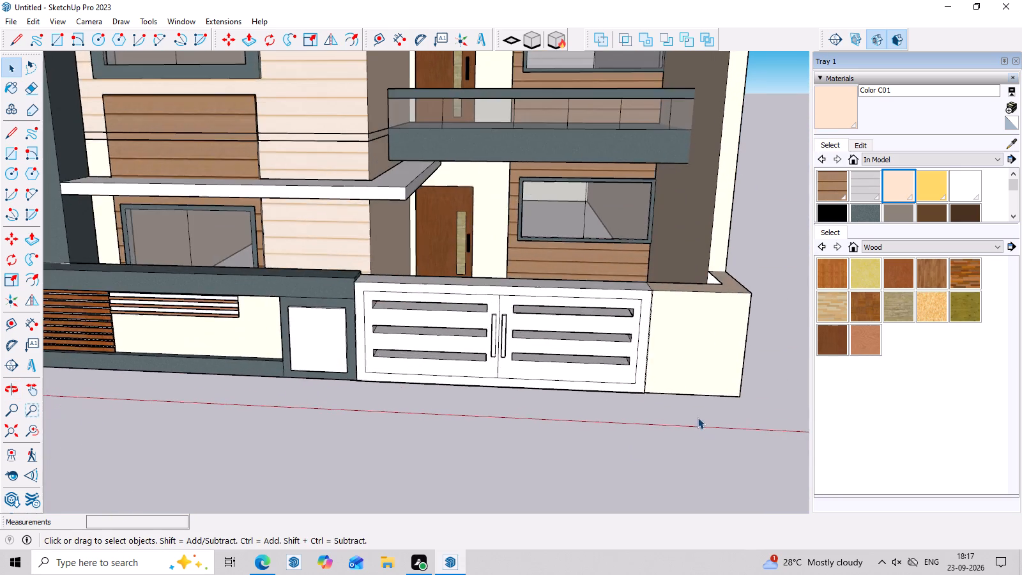
scroll(698, 417, "up", 3)
middle_click_drag(705, 410, 713, 394)
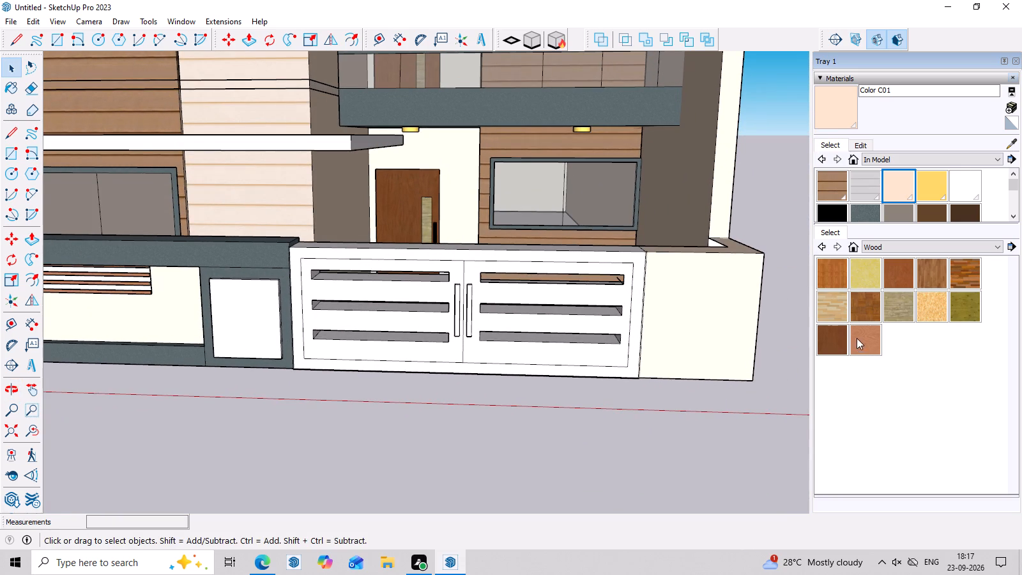
middle_click_drag(498, 227, 401, 488)
middle_click_drag(442, 399, 365, 504)
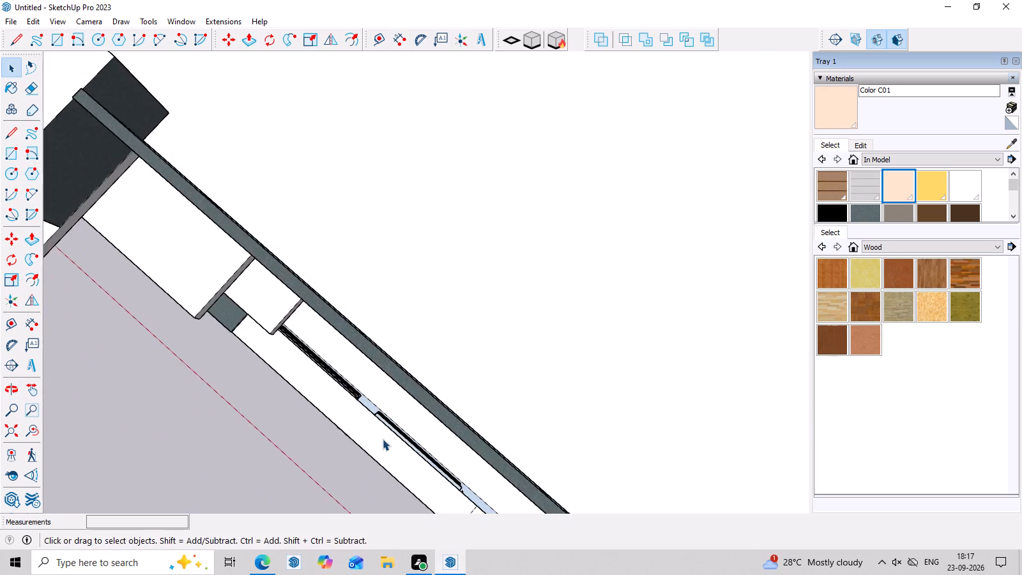
scroll(385, 437, "up", 6)
middle_click_drag(385, 443, 287, 430)
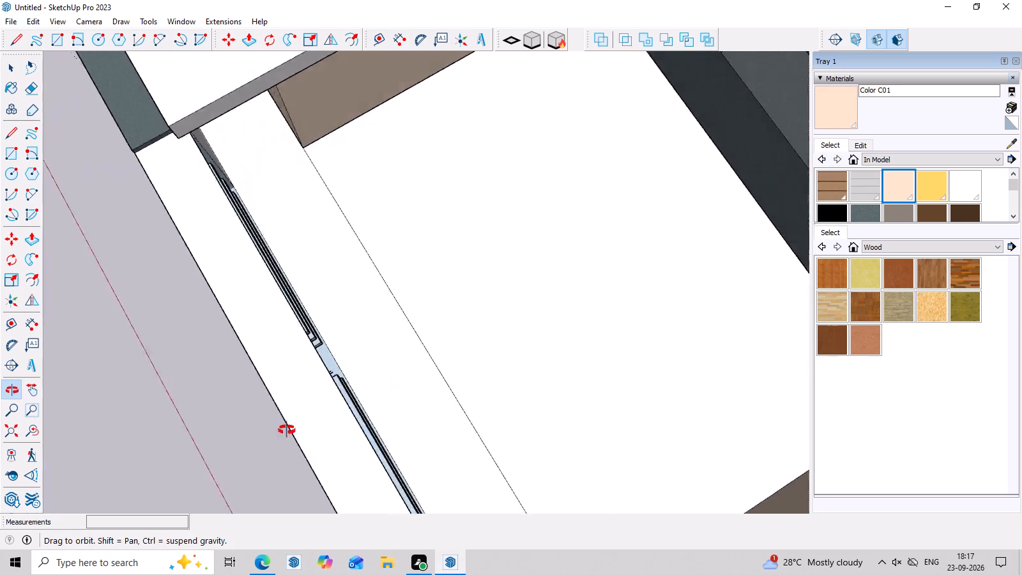
middle_click_drag(287, 430, 140, 393)
scroll(158, 362, "up", 1)
scroll(159, 362, "down", 18)
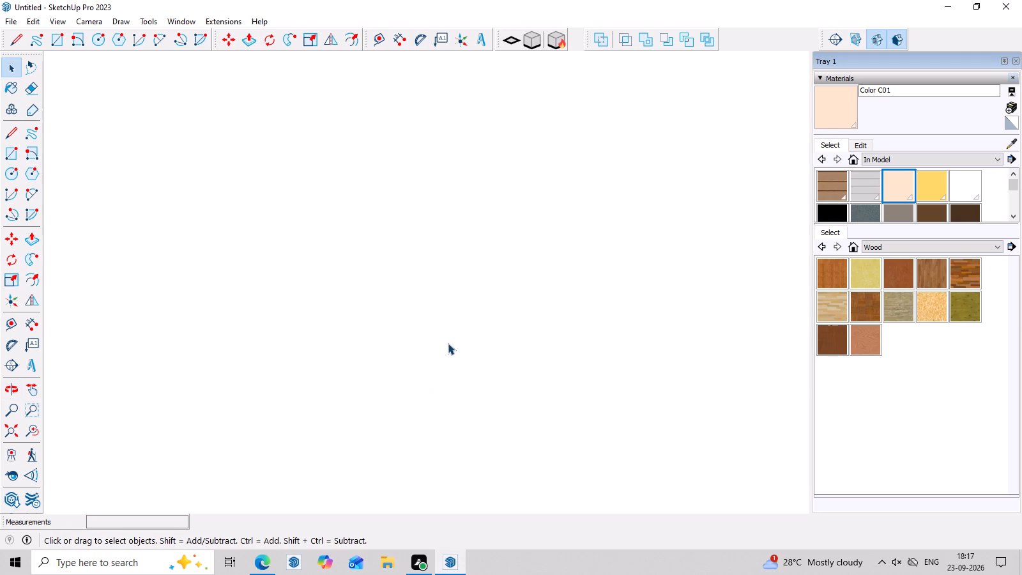
scroll(448, 343, "down", 11)
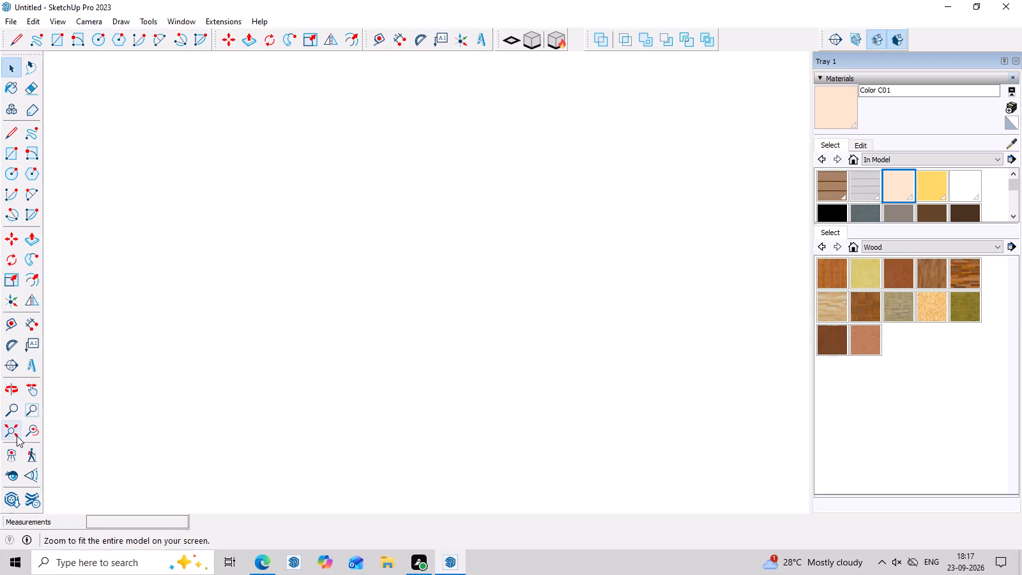
left_click(13, 432)
scroll(82, 409, "down", 7)
Pull the gate's outer frame face outward by 2" from the two panels.
middle_click_drag(189, 434, 593, 132)
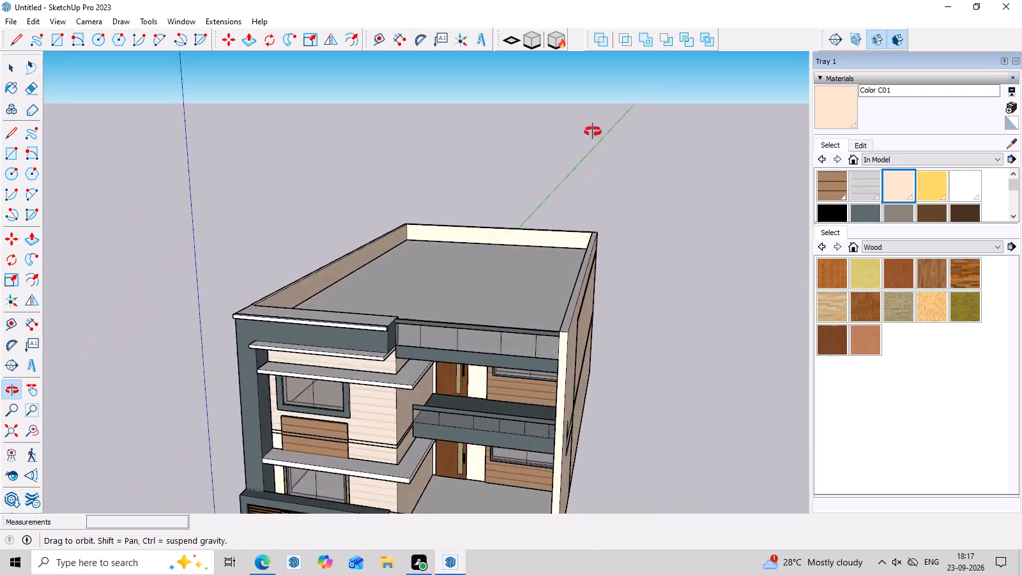
middle_click_drag(593, 132, 630, 53)
scroll(572, 358, "up", 3)
scroll(554, 420, "up", 5)
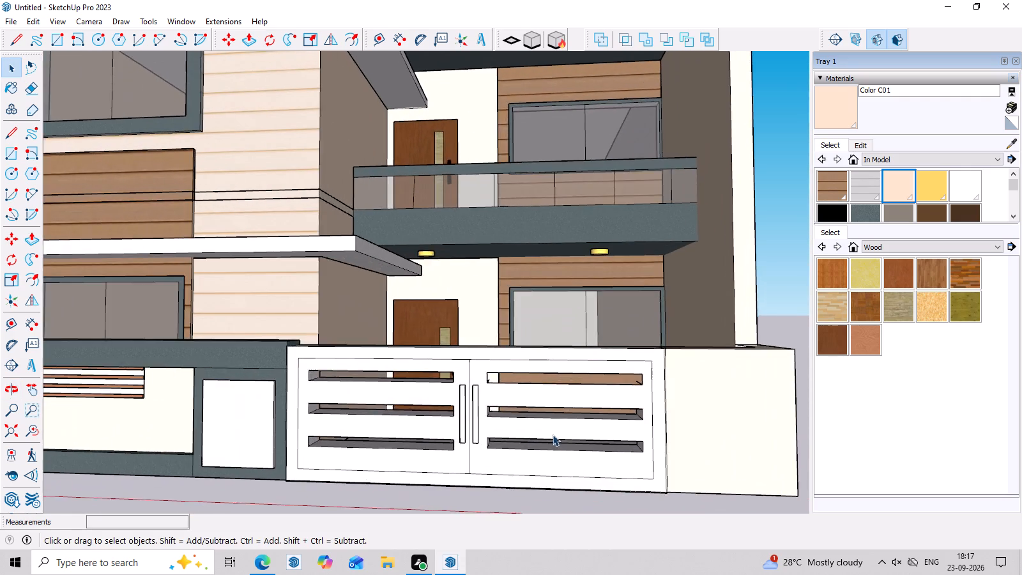
scroll(553, 434, "up", 1)
middle_click_drag(556, 479, 583, 456)
scroll(597, 456, "up", 4)
middle_click_drag(599, 456, 599, 475)
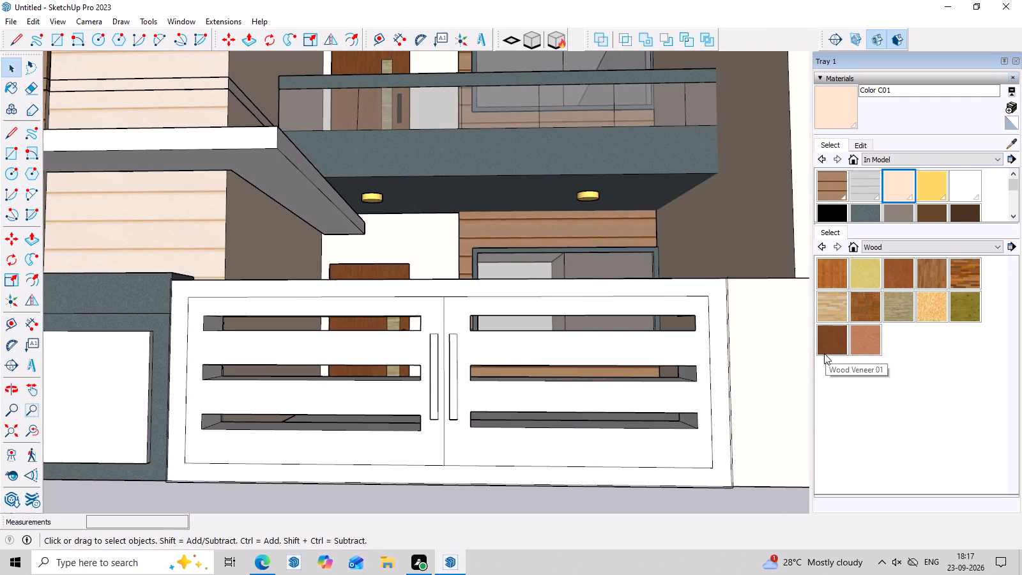
left_click(434, 290)
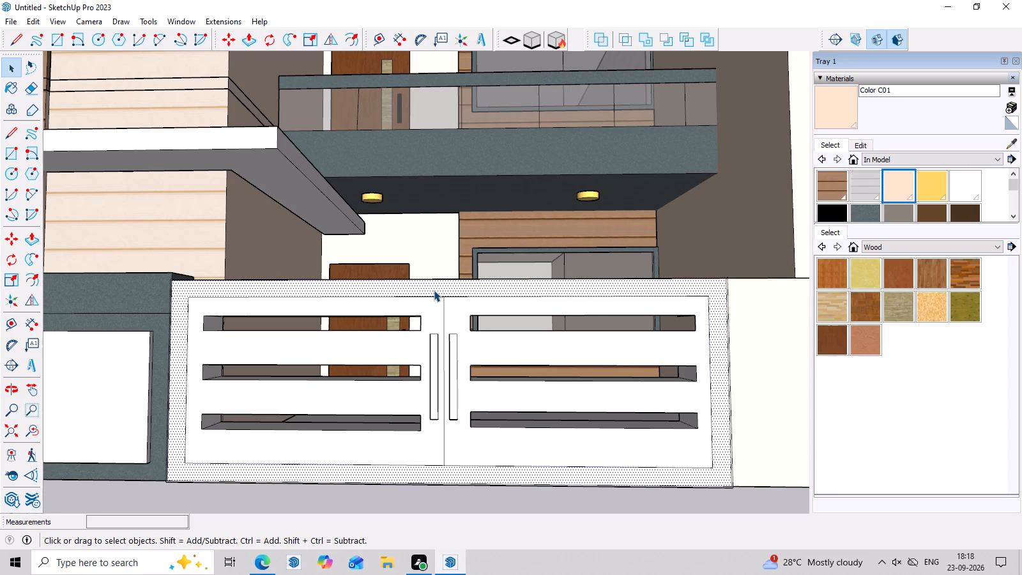
key("p")
left_click(719, 295)
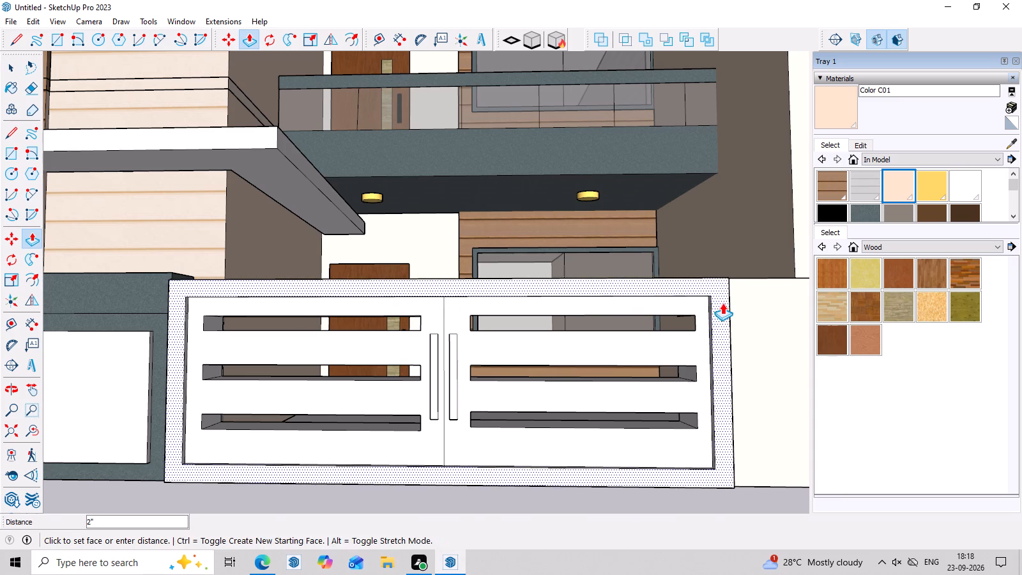
middle_click_drag(723, 308, 715, 386)
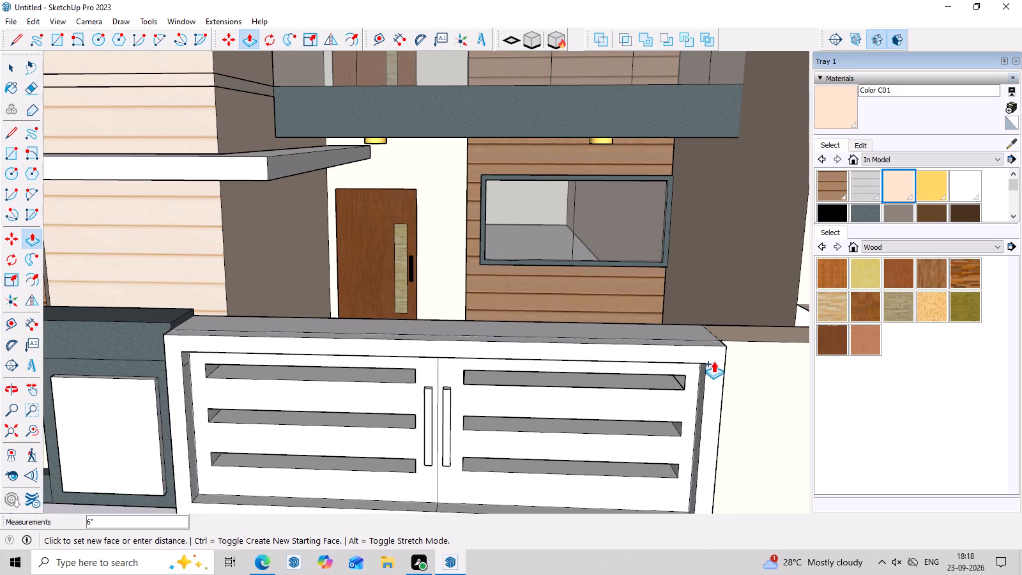
left_click(713, 359)
Paint the front face of the gate's outer frame with the in-model Lily_Dark material.
middle_click_drag(705, 482, 705, 420)
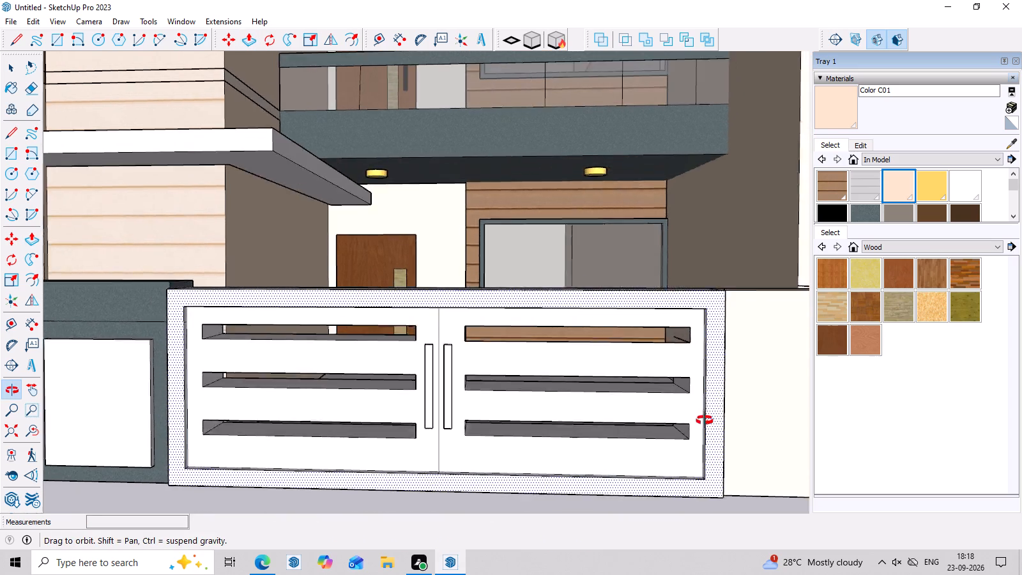
middle_click_drag(705, 420, 691, 436)
scroll(922, 201, "down", 2)
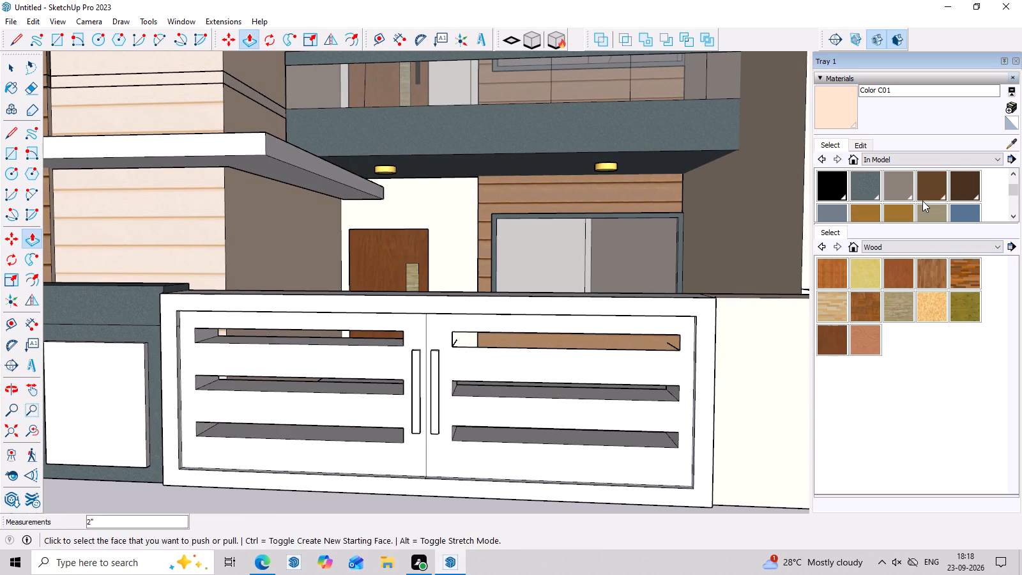
scroll(922, 201, "down", 4)
scroll(910, 200, "up", 2)
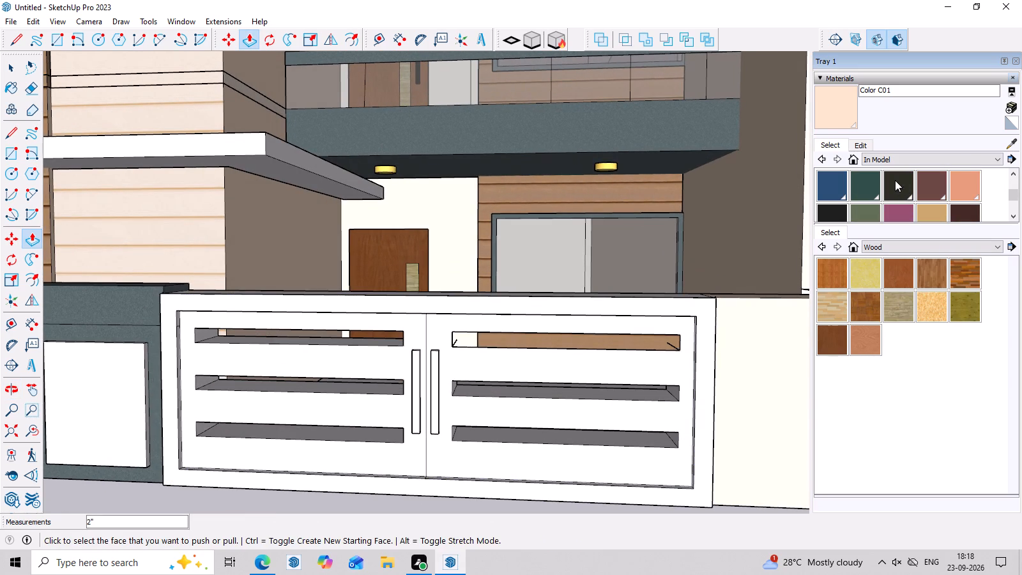
left_click(971, 210)
left_click(701, 328)
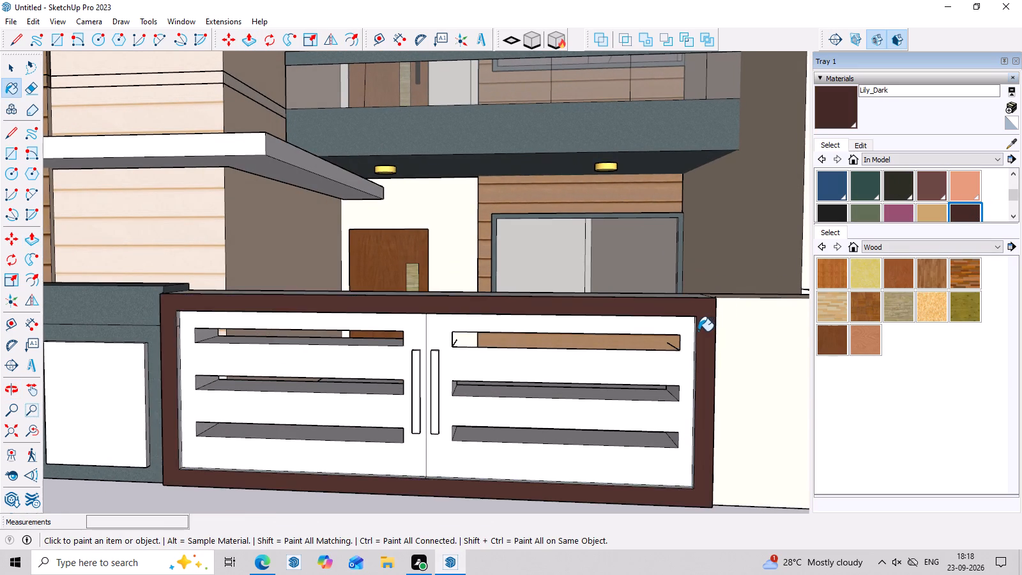
Paint the narrow top and underside edges of the raised gate frame with Lily_Dark.
middle_click_drag(698, 332, 694, 399)
scroll(648, 361, "up", 6)
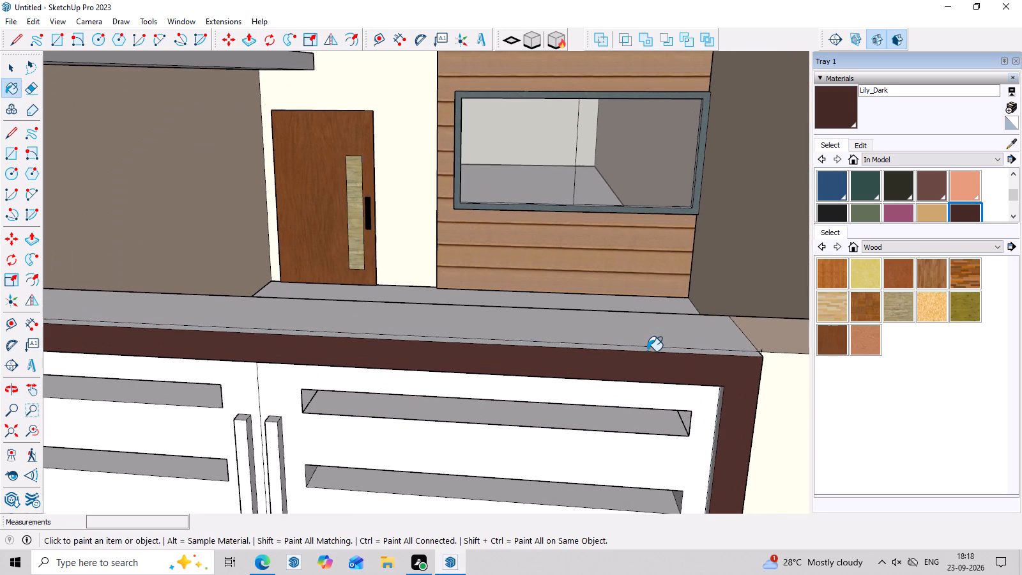
left_click(647, 348)
scroll(648, 348, "up", 3)
middle_click_drag(649, 347, 648, 402)
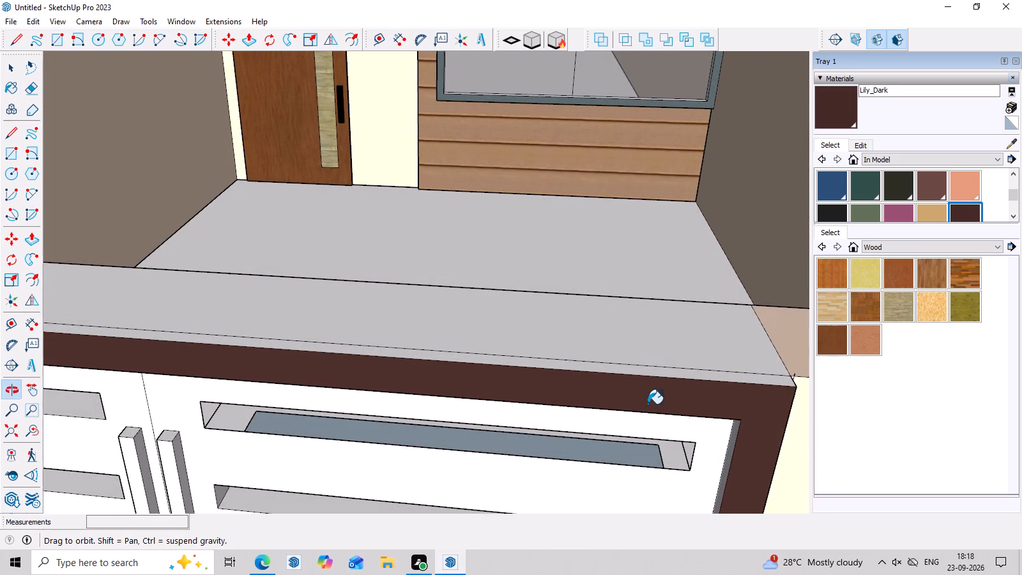
scroll(640, 374, "up", 2)
left_click(641, 367)
scroll(636, 372, "down", 12)
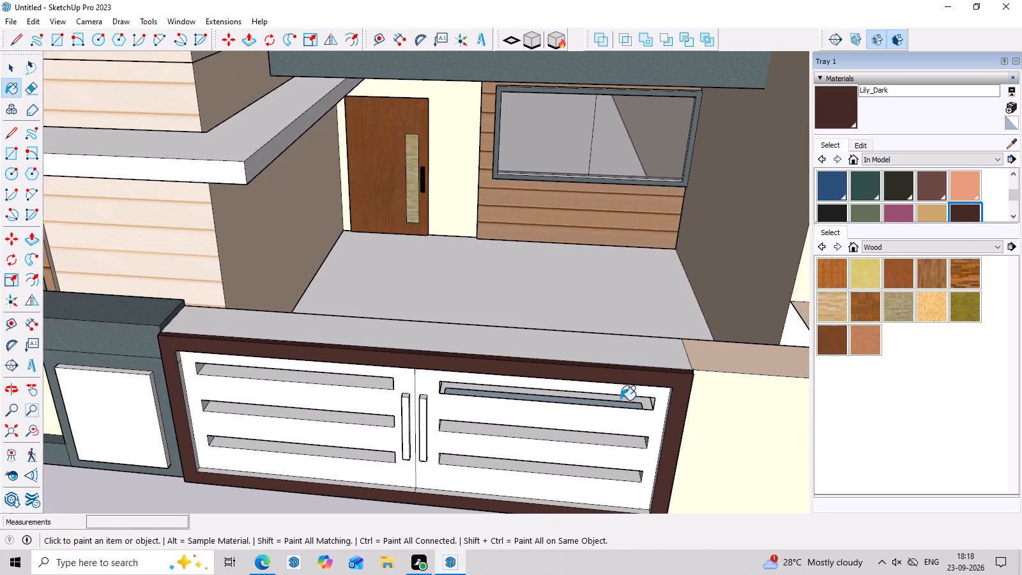
middle_click_drag(623, 406, 650, 60)
scroll(612, 159, "up", 7)
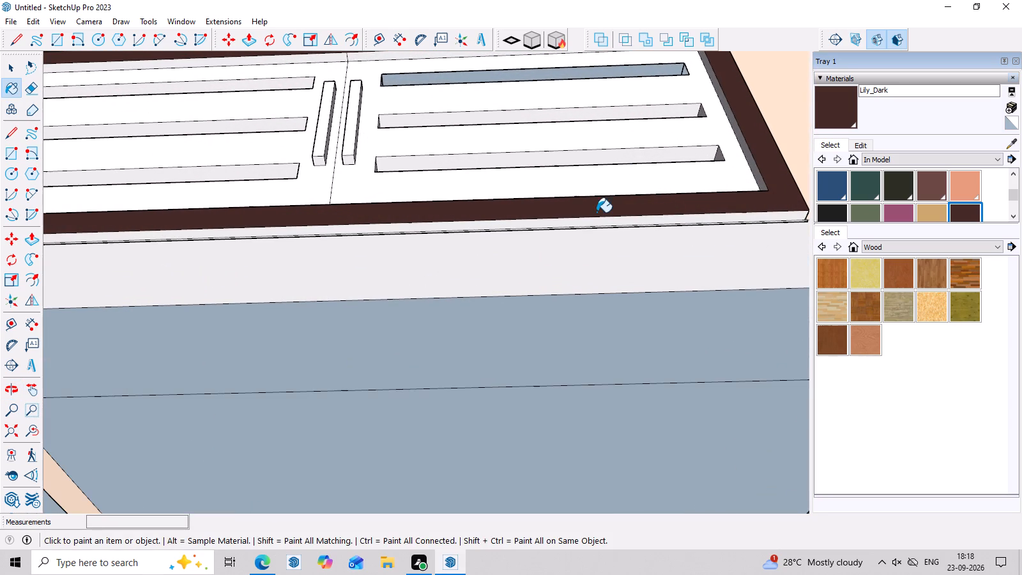
left_click(597, 223)
scroll(595, 223, "down", 11)
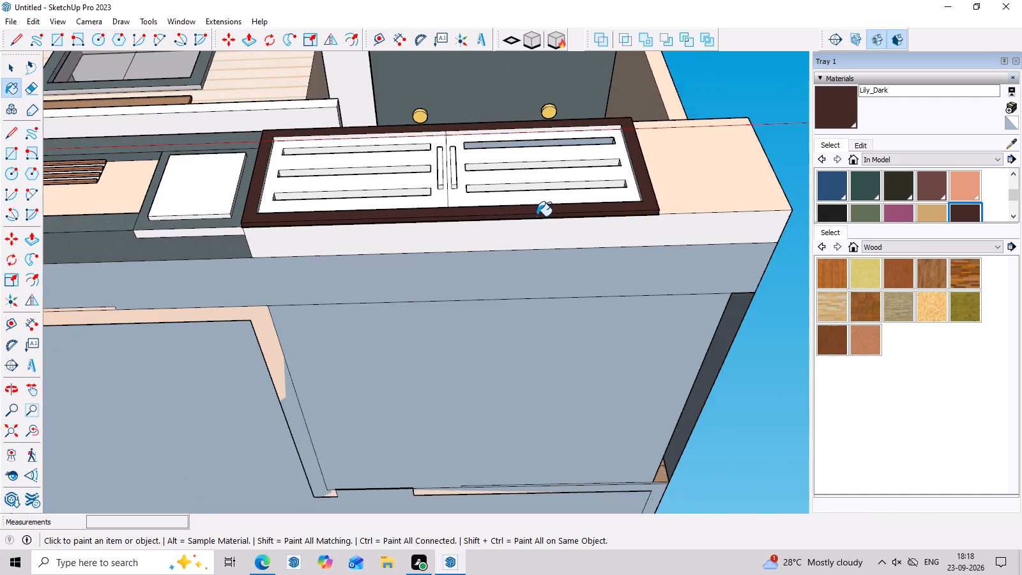
Paint the front faces of both gate panels with the in-model Quartz Light Brown material.
middle_click_drag(556, 214, 548, 469)
scroll(553, 487, "up", 7)
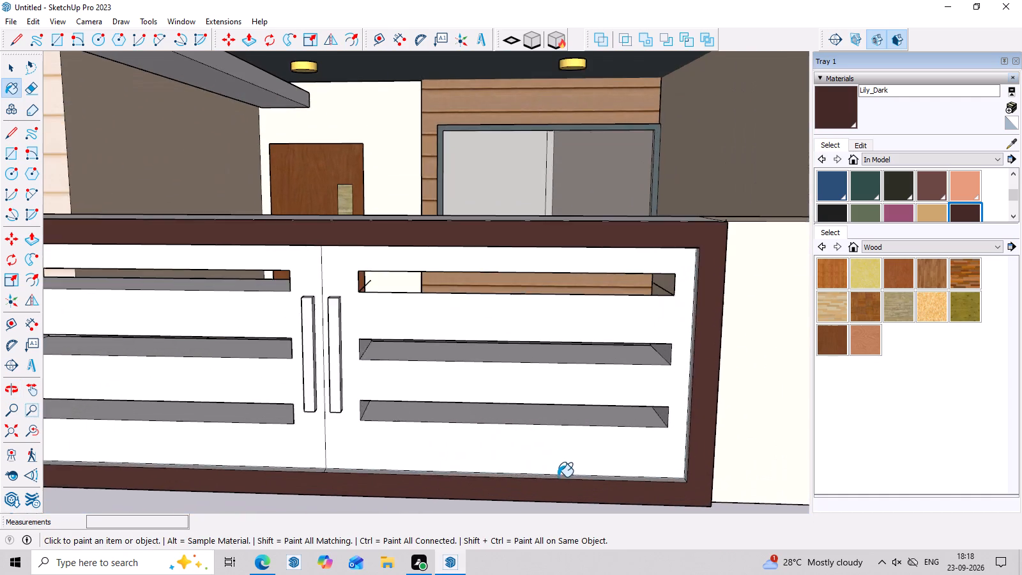
middle_click_drag(561, 477, 581, 470)
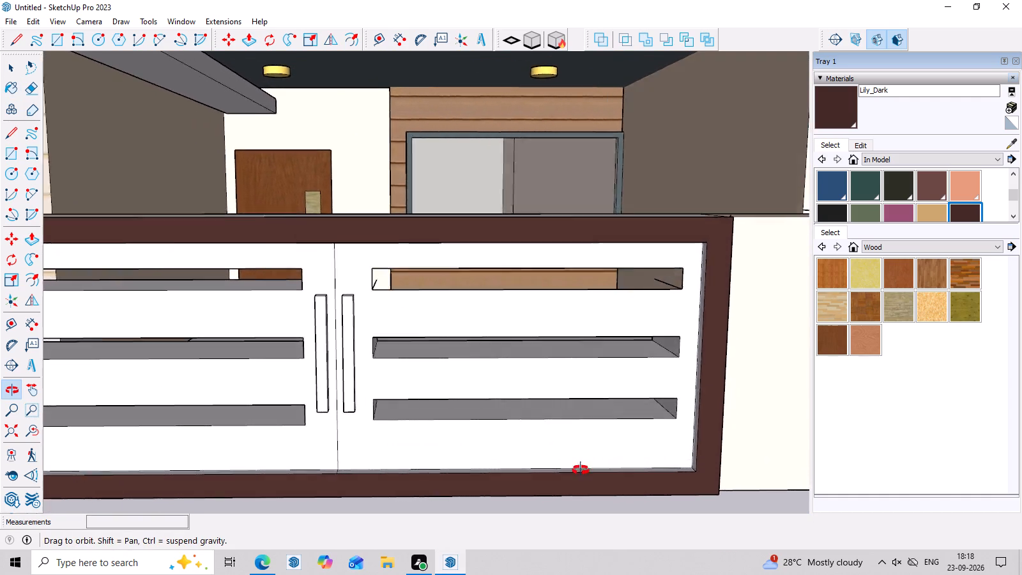
middle_click_drag(581, 470, 546, 459)
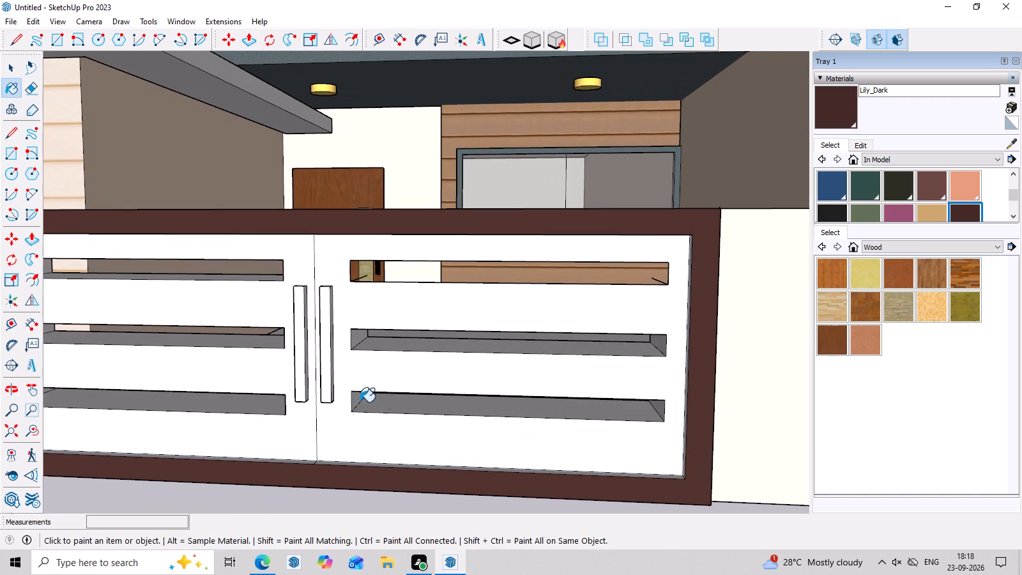
scroll(963, 195, "up", 1)
scroll(963, 195, "down", 2)
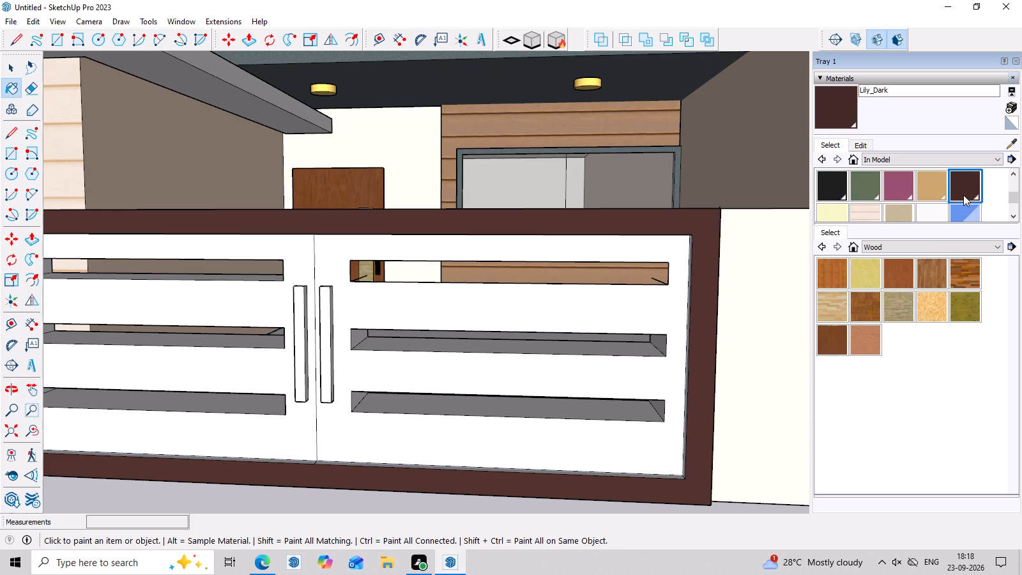
scroll(919, 193, "down", 1)
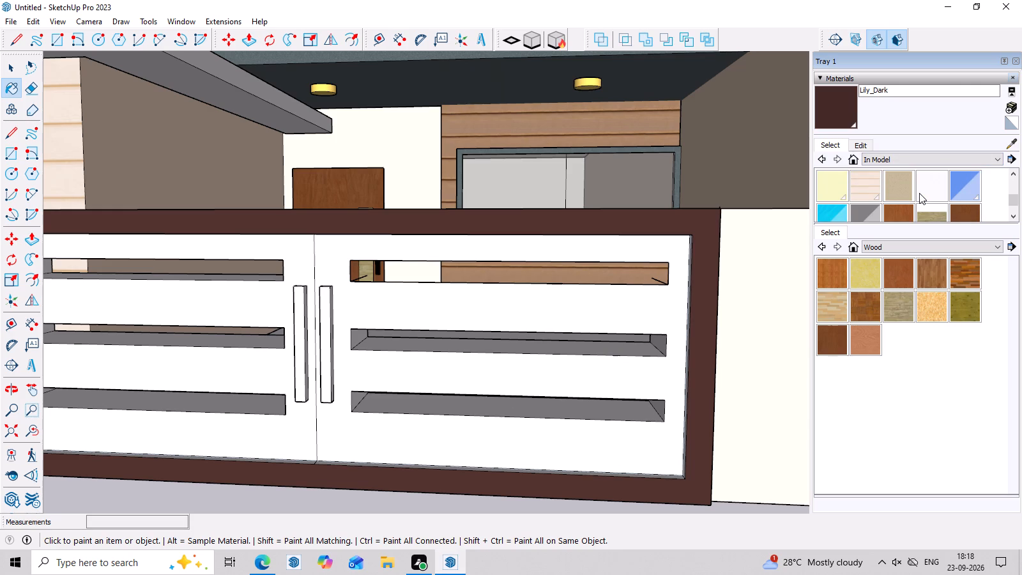
left_click(895, 186)
left_click(667, 308)
scroll(660, 318, "down", 3)
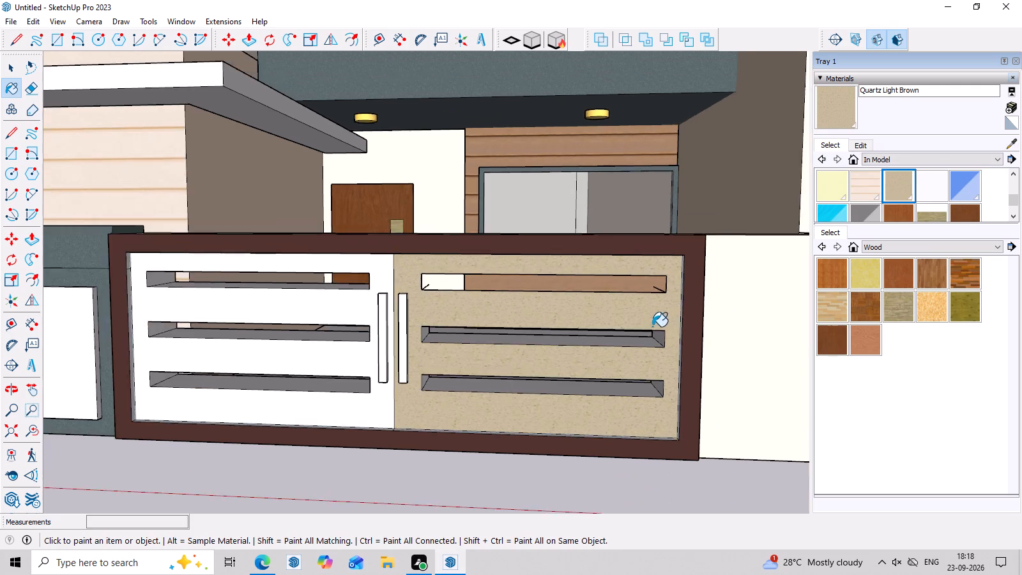
scroll(652, 326, "down", 3)
left_click(408, 316)
Paint the front and top faces of both gate handles with black Color M09 from the Colors library.
middle_click_drag(420, 384, 446, 385)
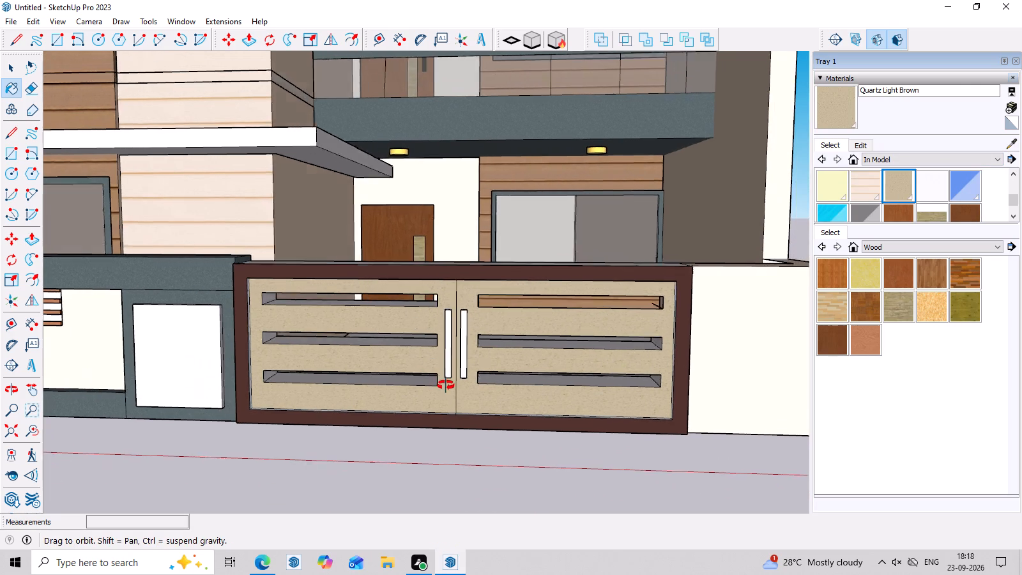
middle_click_drag(446, 385, 434, 372)
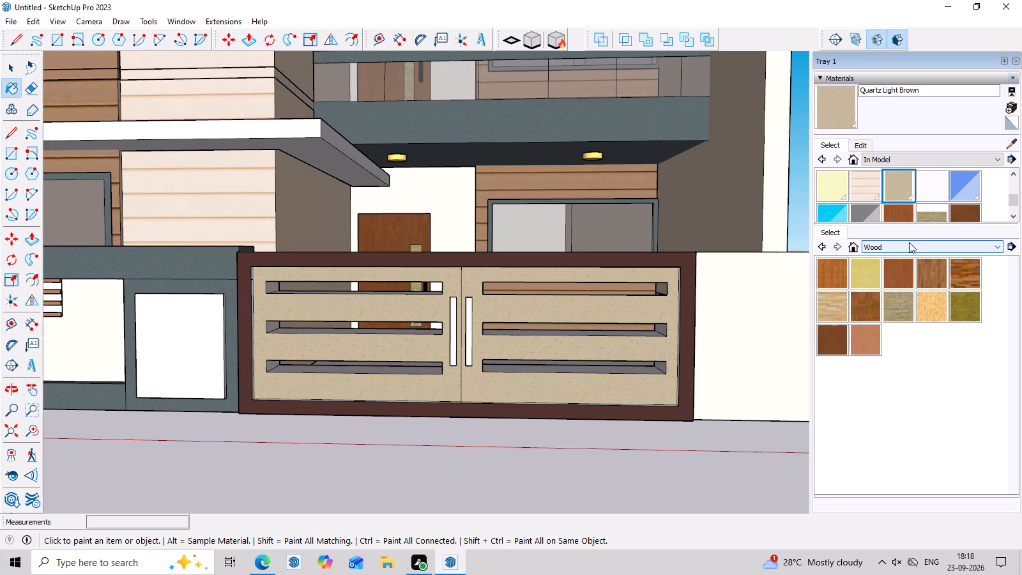
scroll(922, 187, "down", 7)
left_click(928, 252)
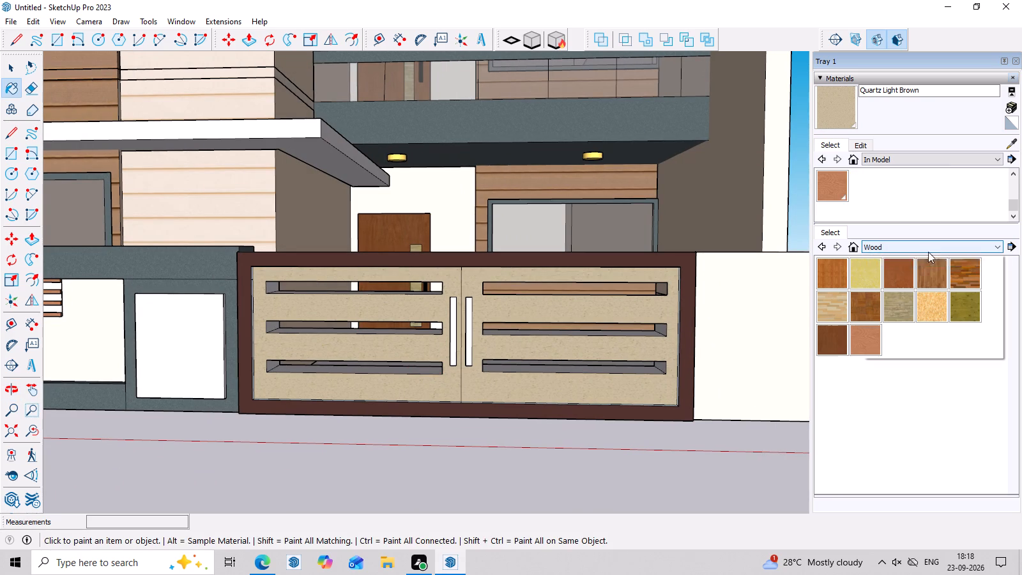
scroll(891, 278, "up", 9)
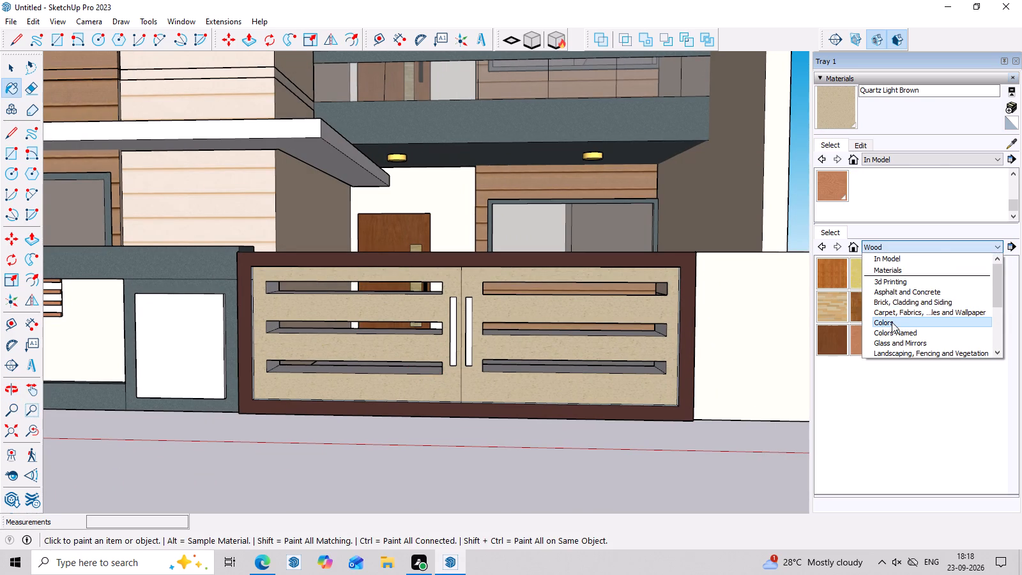
left_click(892, 322)
scroll(883, 341, "down", 3)
scroll(883, 355, "up", 1)
scroll(879, 388, "down", 4)
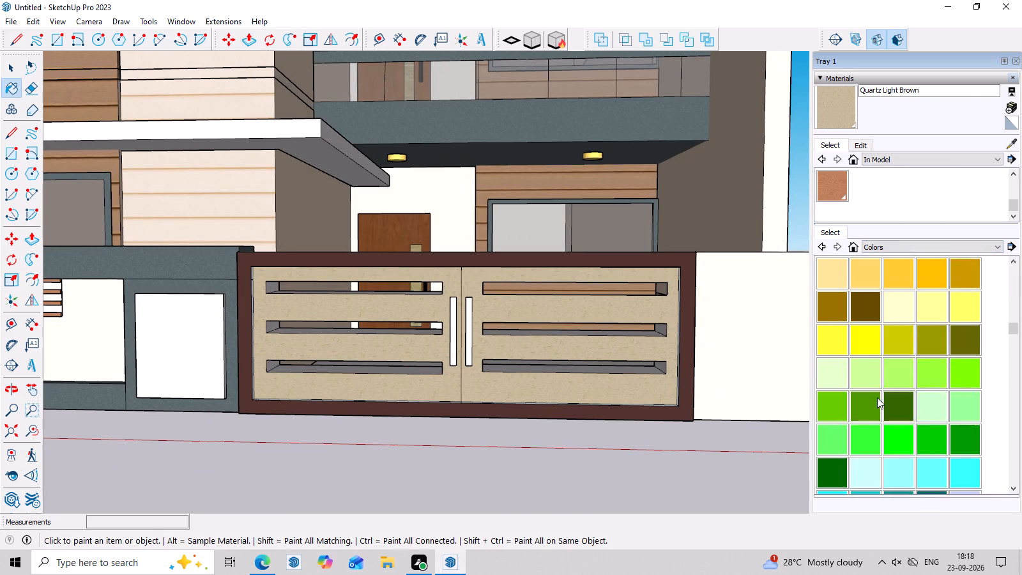
scroll(877, 397, "down", 16)
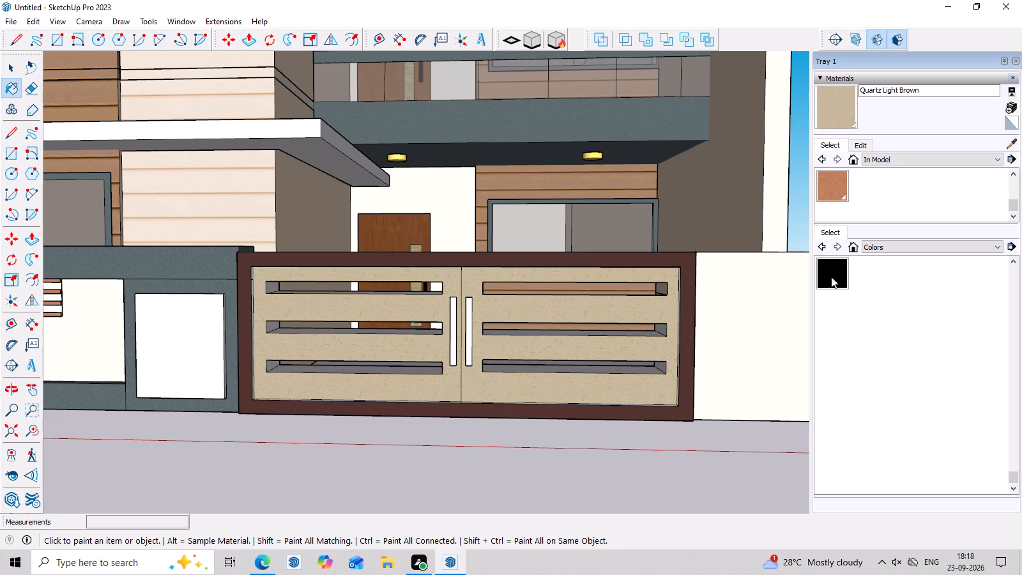
left_click(831, 277)
scroll(448, 301, "up", 11)
middle_click_drag(489, 296, 498, 388)
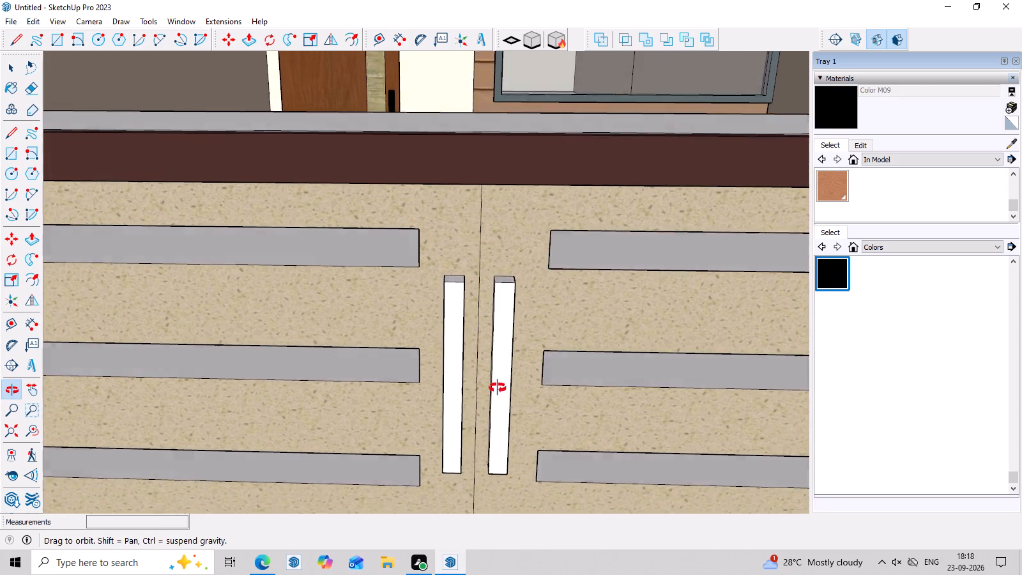
middle_click_drag(498, 388, 498, 391)
scroll(528, 264, "up", 3)
left_click(498, 287)
left_click(496, 326)
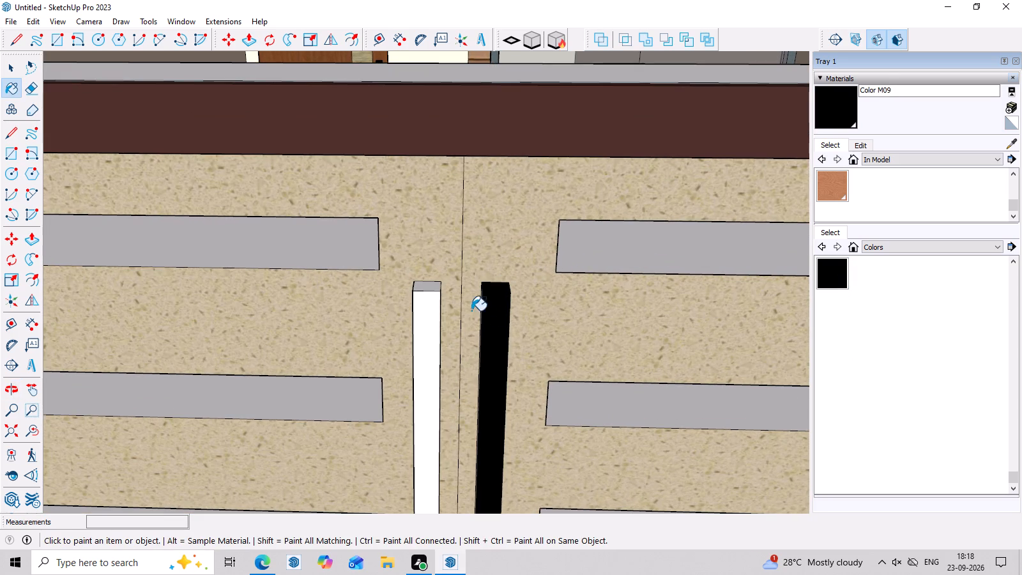
left_click(427, 286)
left_click(423, 302)
Paint the undersides of both gate handles and one long side of each with Color M09.
scroll(426, 316, "down", 8)
middle_click_drag(430, 344, 455, 259)
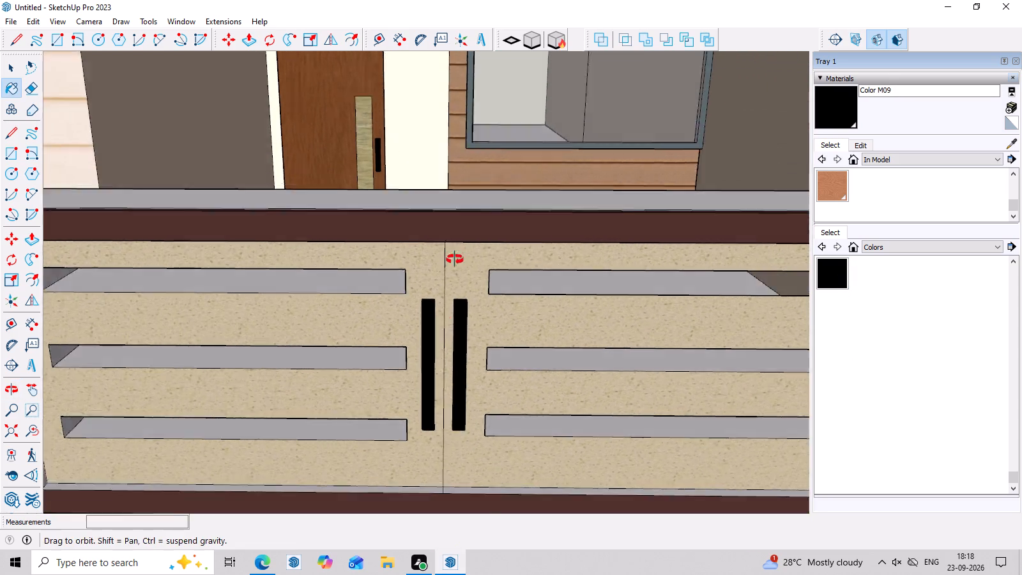
middle_click_drag(455, 259, 503, 24)
scroll(455, 336, "up", 7)
left_click(446, 351)
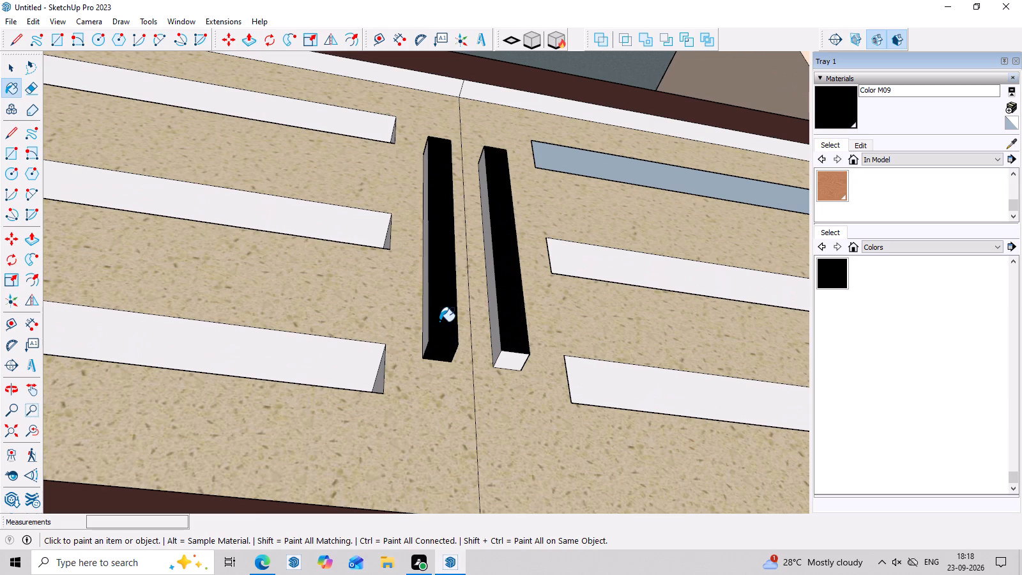
left_click(427, 295)
left_click(515, 360)
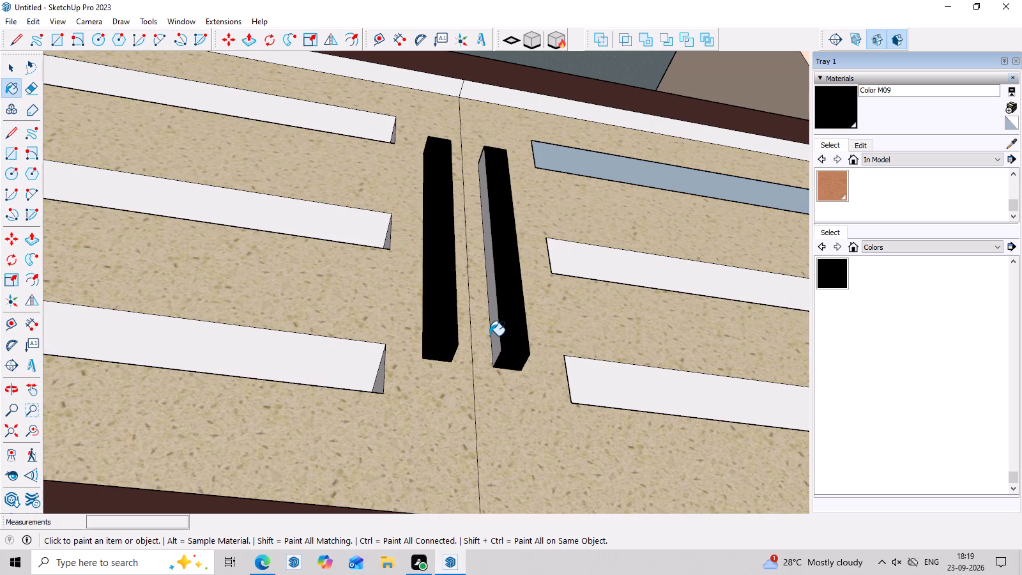
left_click(500, 331)
left_click(495, 328)
Paint the remaining opposite long side of each gate handle with Color M09.
scroll(496, 330, "down", 4)
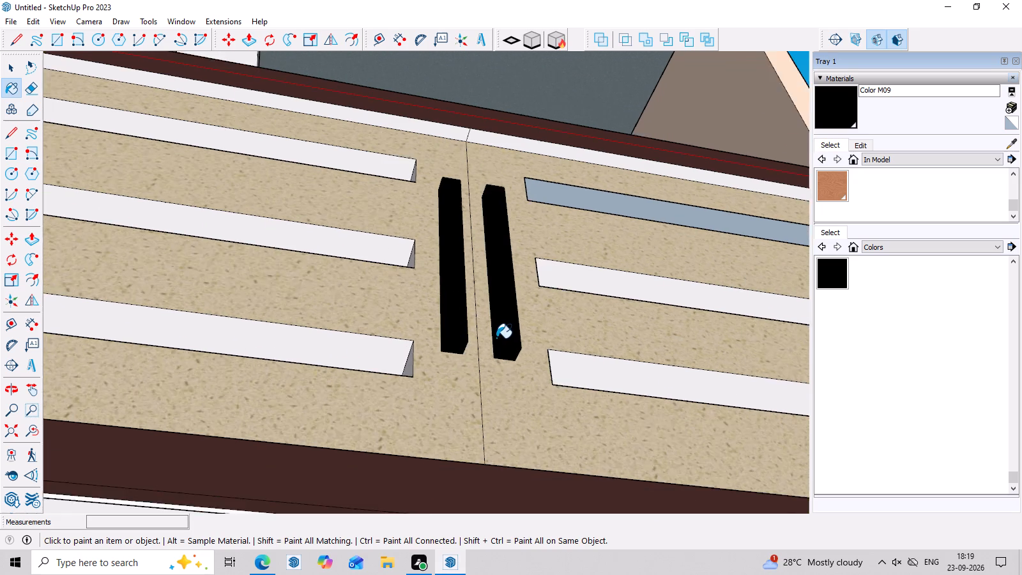
scroll(496, 338, "down", 3)
middle_click_drag(506, 346, 236, 353)
scroll(552, 273, "up", 3)
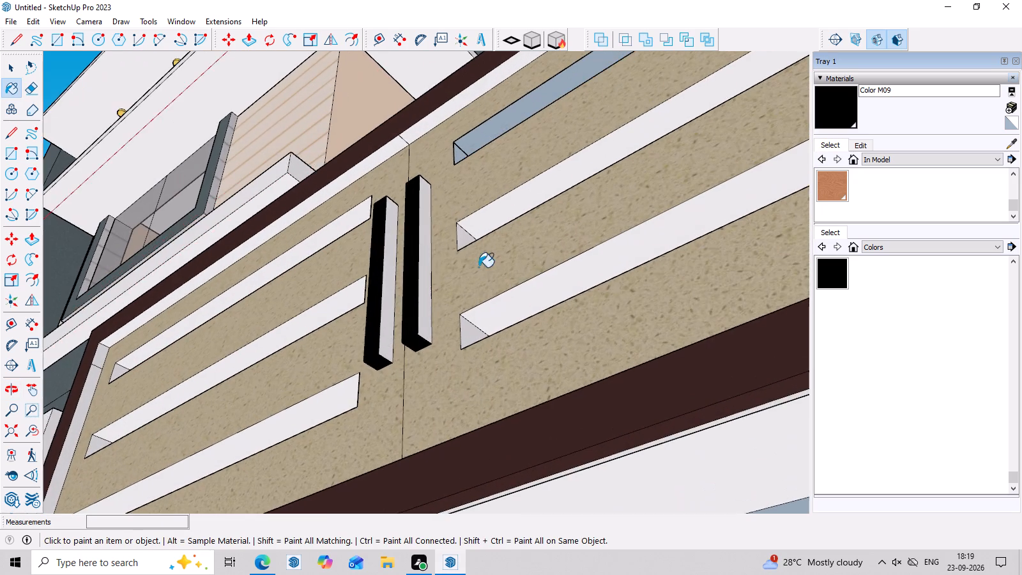
scroll(424, 267, "up", 4)
left_click(421, 266)
left_click(367, 305)
Examine the whole house elevation with the painted gate from below, above and the front.
scroll(365, 309, "down", 3)
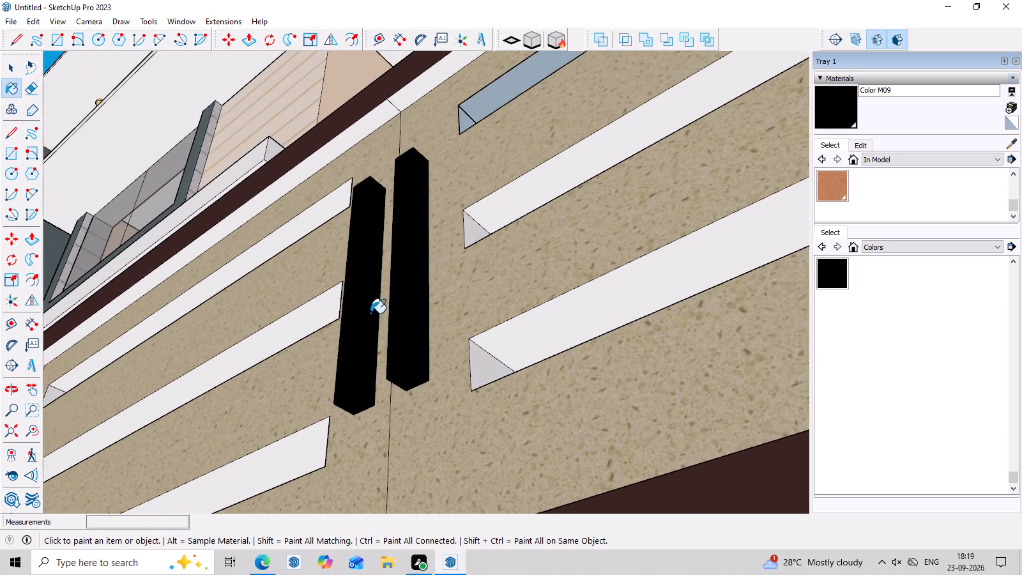
scroll(370, 313, "down", 18)
scroll(426, 309, "down", 4)
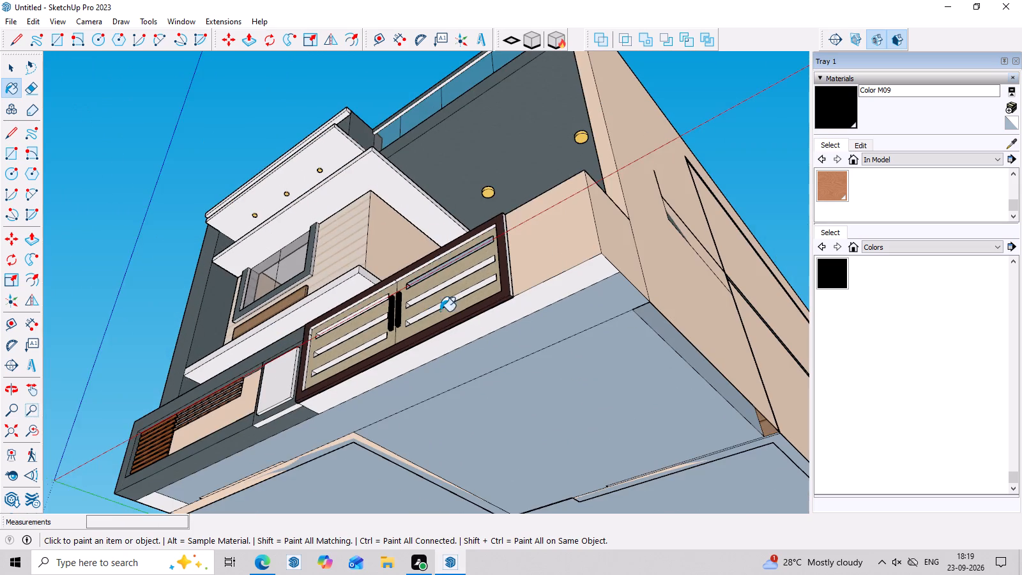
middle_click_drag(440, 312, 487, 454)
scroll(438, 260, "down", 8)
middle_click_drag(367, 255, 502, 417)
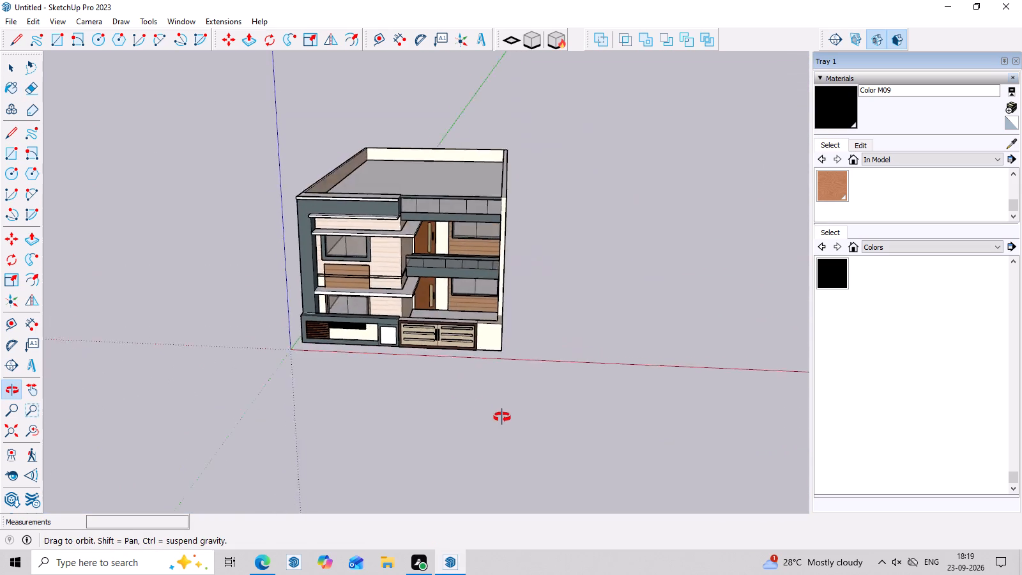
middle_click_drag(502, 417, 526, 430)
scroll(554, 418, "up", 7)
middle_click_drag(543, 334, 563, 234)
scroll(369, 159, "down", 4)
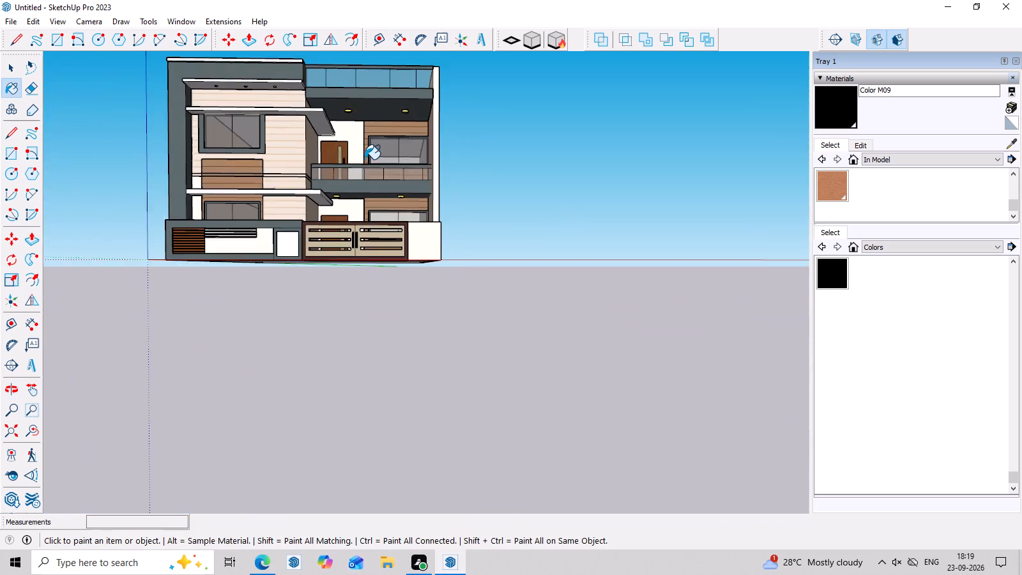
scroll(365, 159, "down", 4)
scroll(271, 103, "up", 11)
middle_click_drag(268, 91, 223, 62)
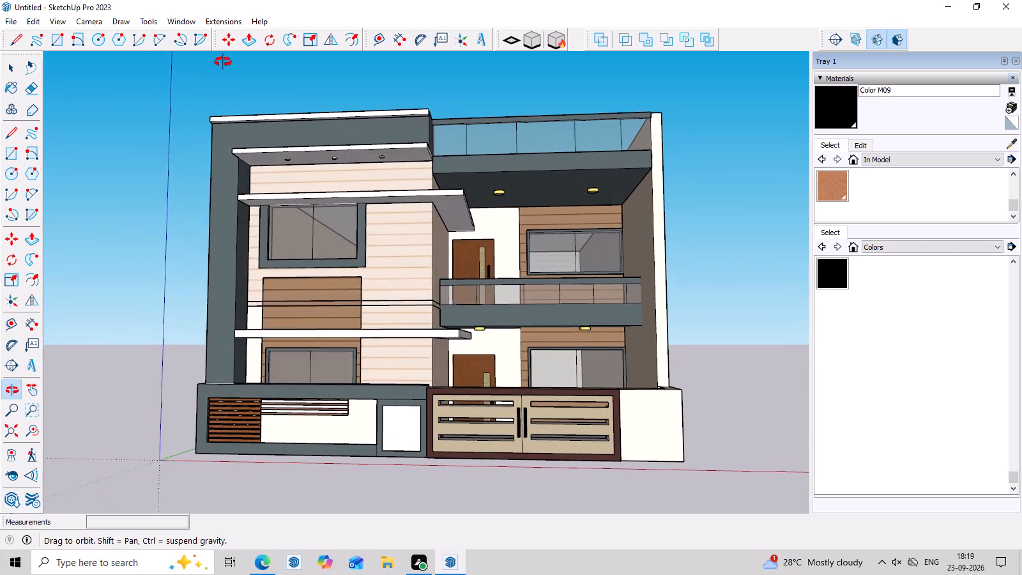
middle_click_drag(223, 62, 222, 63)
scroll(697, 279, "down", 2)
middle_click_drag(720, 343, 718, 392)
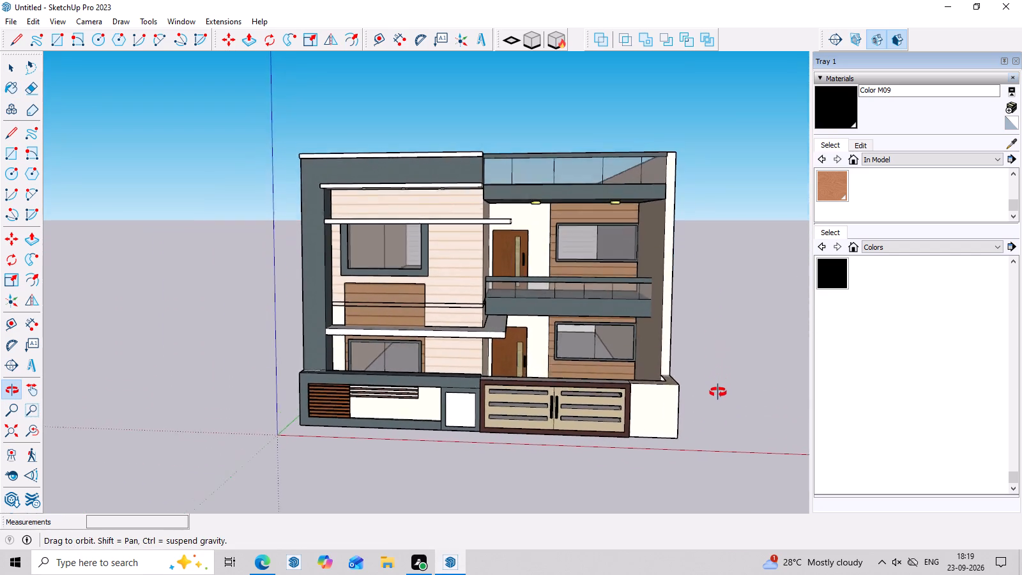
middle_click_drag(718, 392, 726, 363)
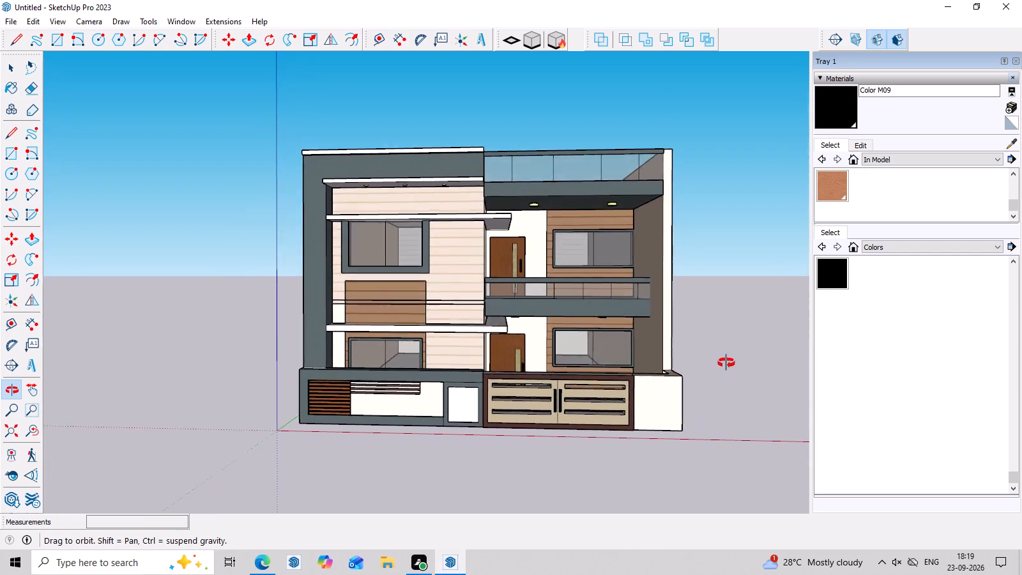
middle_click_drag(726, 363, 727, 348)
Sample Lily_Dark from the gate frame and paint the top surface of the wall behind the frame with it.
scroll(906, 189, "up", 3)
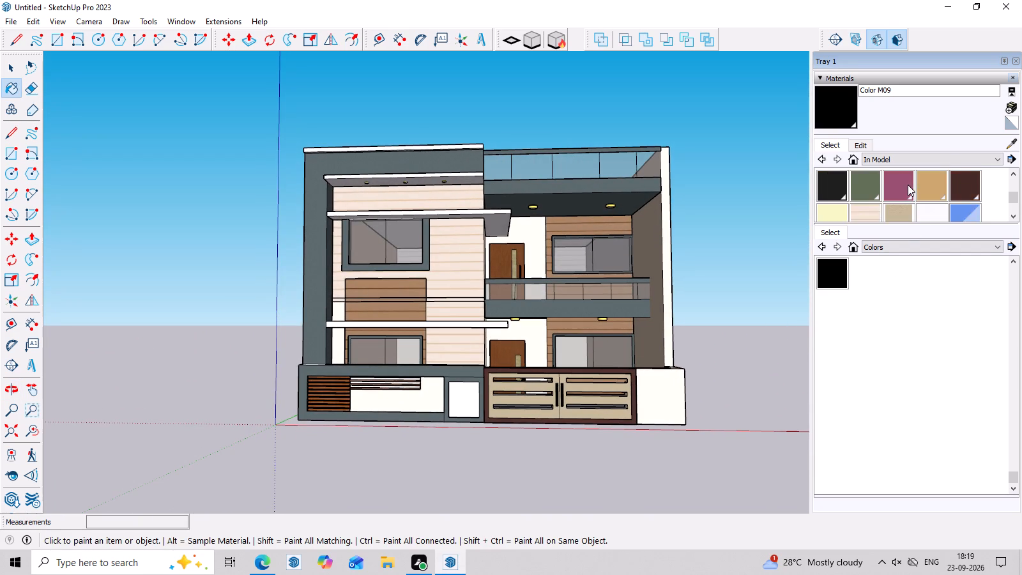
scroll(908, 185, "up", 3)
left_click(1012, 141)
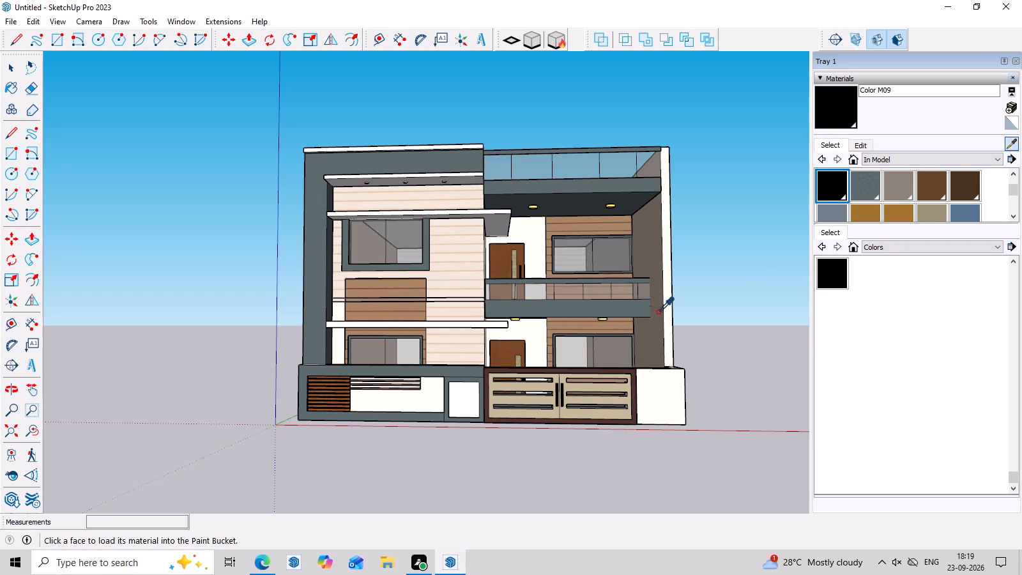
left_click(578, 371)
middle_click_drag(580, 357, 577, 450)
scroll(568, 397, "up", 4)
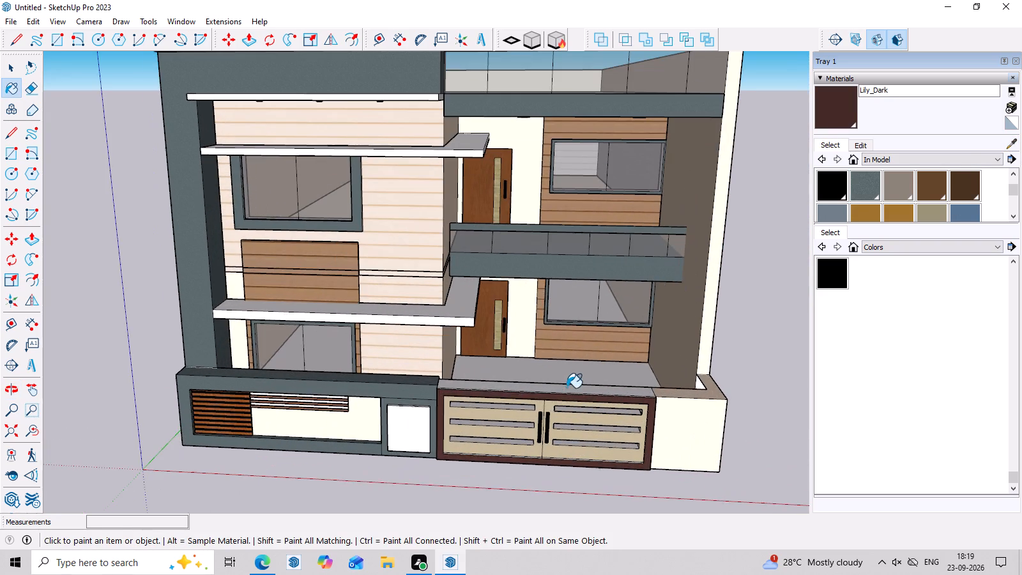
left_click(565, 387)
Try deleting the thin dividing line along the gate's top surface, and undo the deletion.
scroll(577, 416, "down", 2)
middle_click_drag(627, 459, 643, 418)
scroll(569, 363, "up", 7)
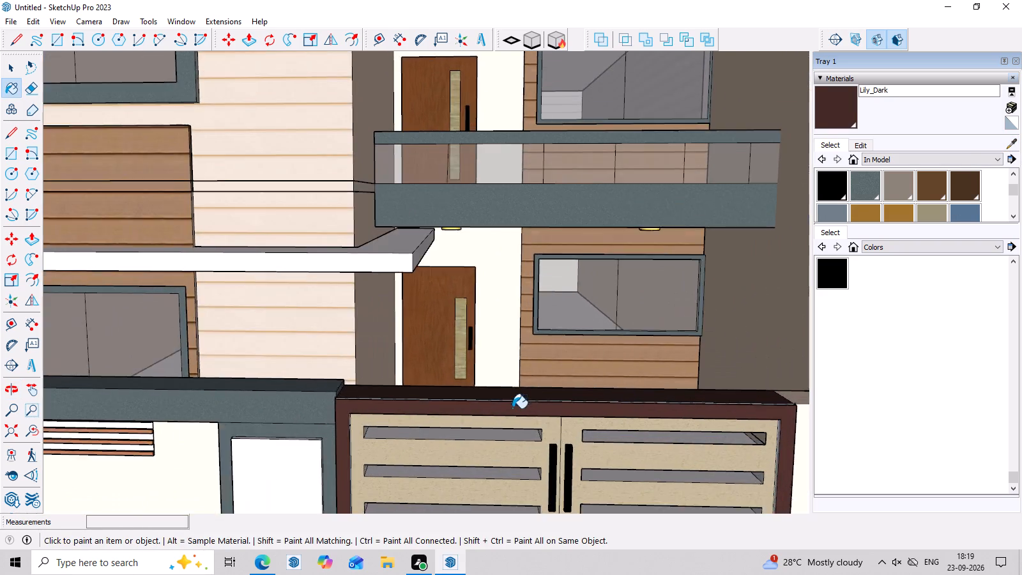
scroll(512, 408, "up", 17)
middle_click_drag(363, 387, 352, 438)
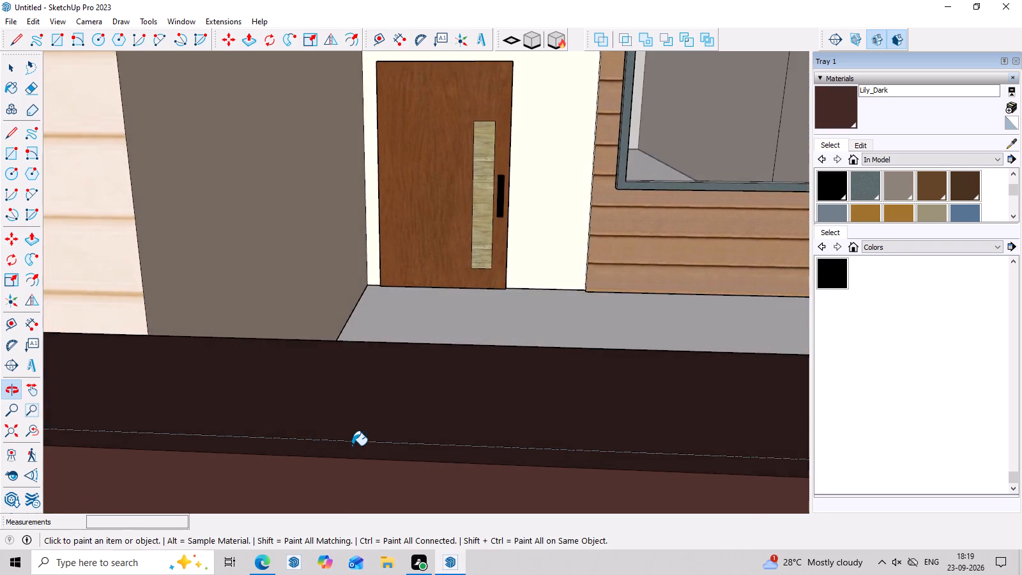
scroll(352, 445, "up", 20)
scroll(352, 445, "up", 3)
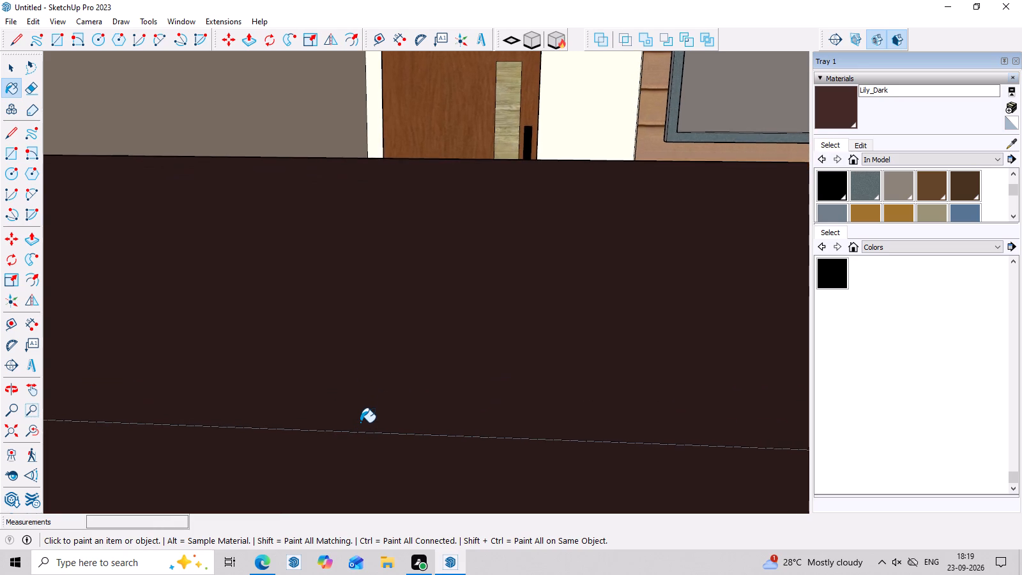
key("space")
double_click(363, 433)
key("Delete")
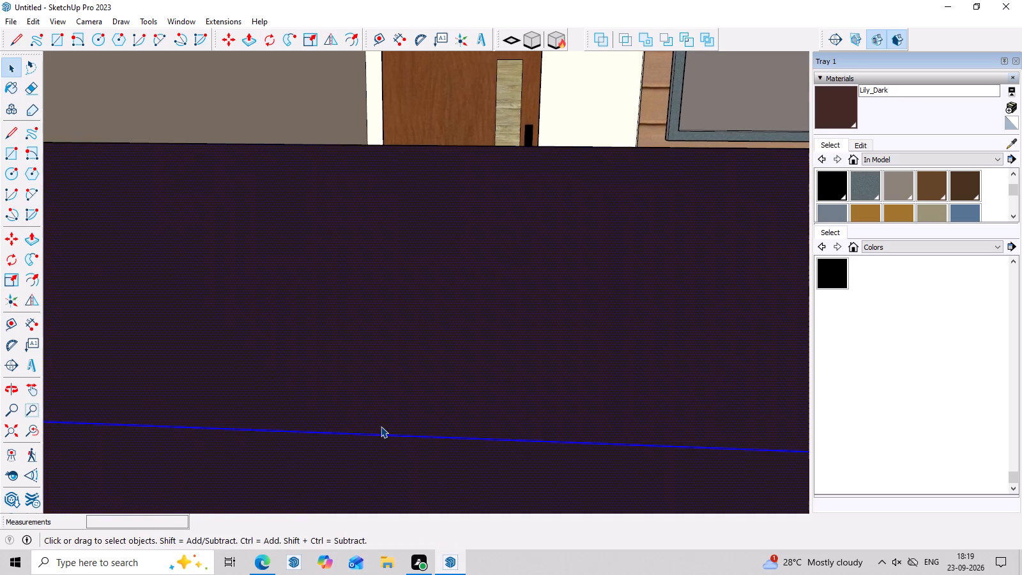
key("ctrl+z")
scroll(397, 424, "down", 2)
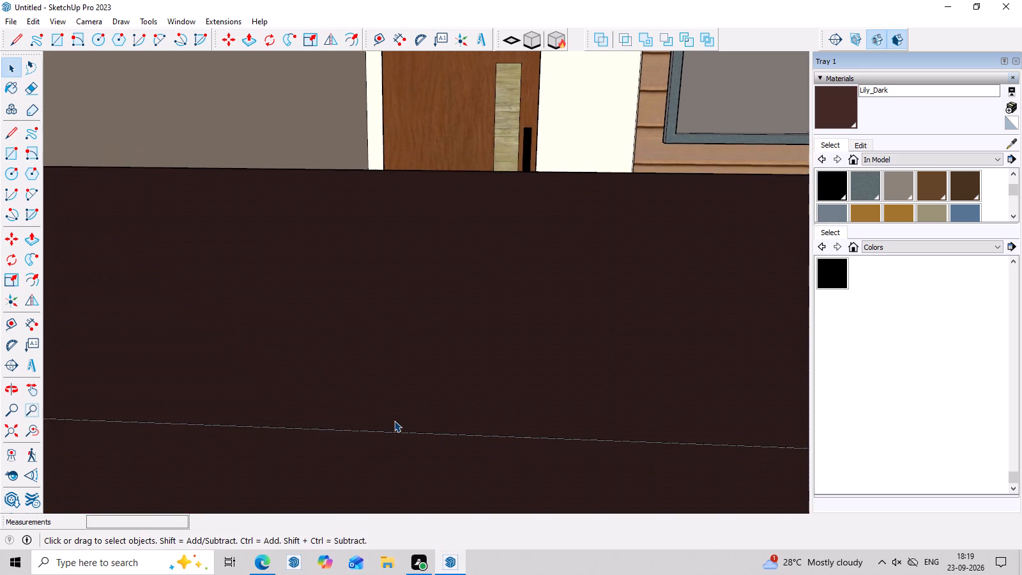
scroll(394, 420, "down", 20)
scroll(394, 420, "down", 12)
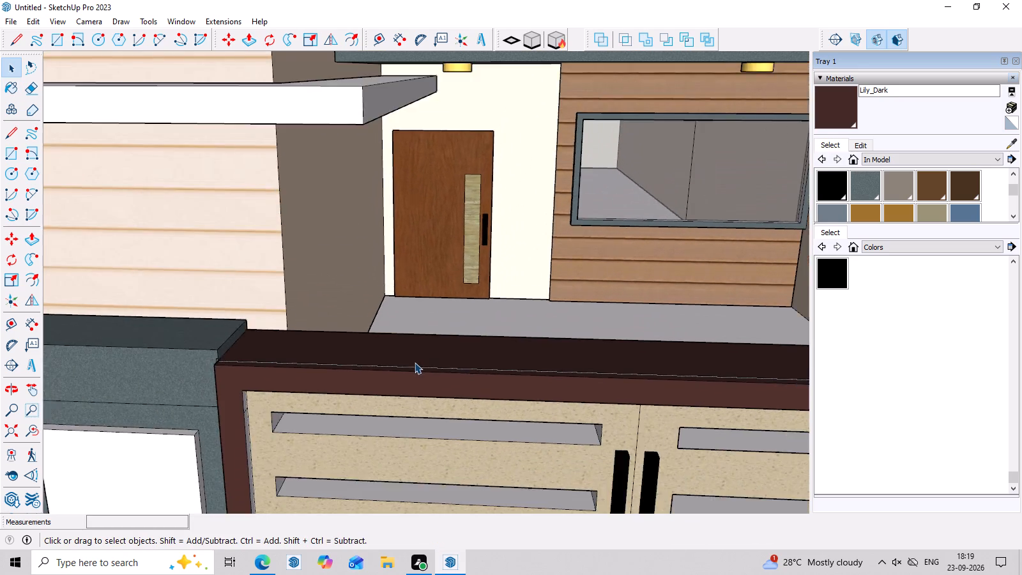
Examine the whole house elevation with the finished gate from the front, the side and low angles.
scroll(415, 362, "down", 20)
scroll(415, 362, "down", 5)
middle_click_drag(531, 435, 541, 355)
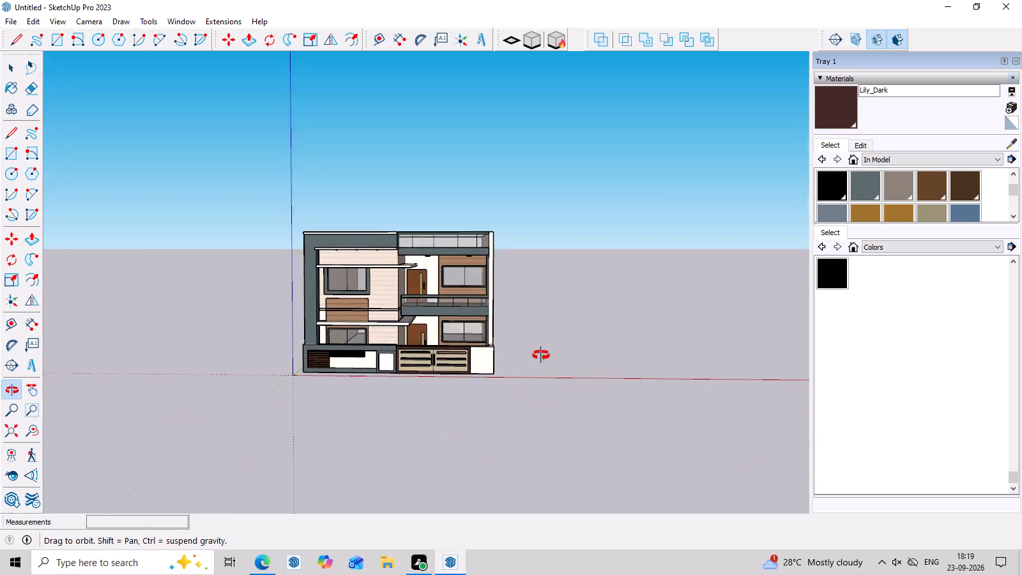
middle_click_drag(541, 355, 541, 353)
scroll(448, 262, "up", 7)
middle_click_drag(672, 240, 381, 231)
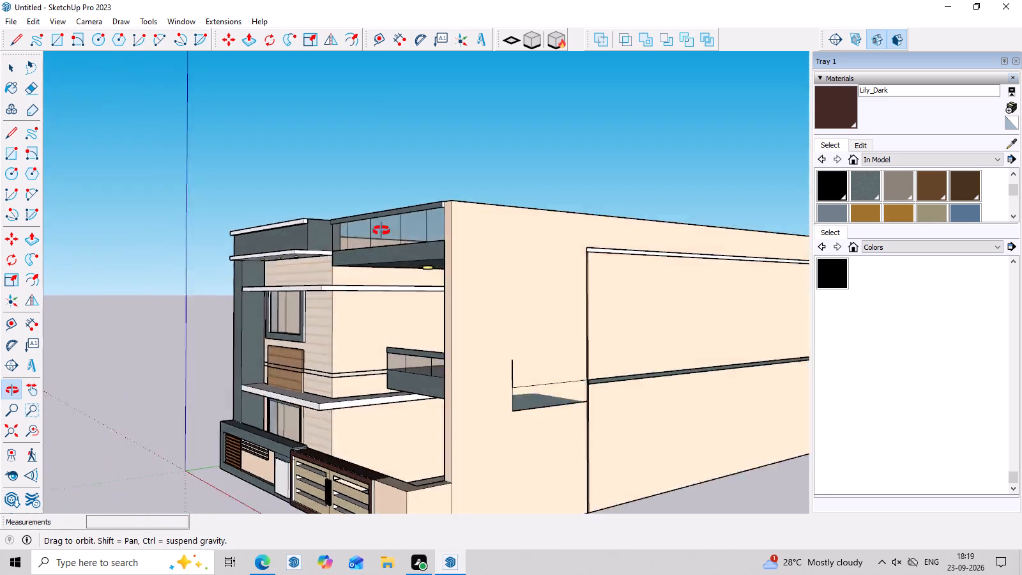
middle_click_drag(381, 231, 705, 256)
scroll(701, 256, "up", 1)
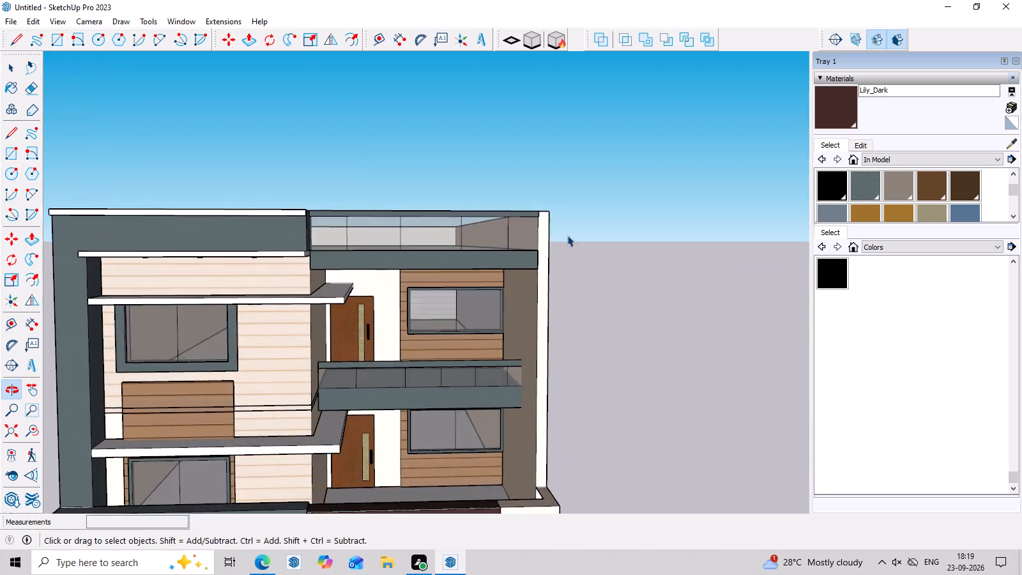
scroll(537, 224, "down", 7)
middle_click_drag(546, 356, 542, 319)
scroll(425, 351, "up", 7)
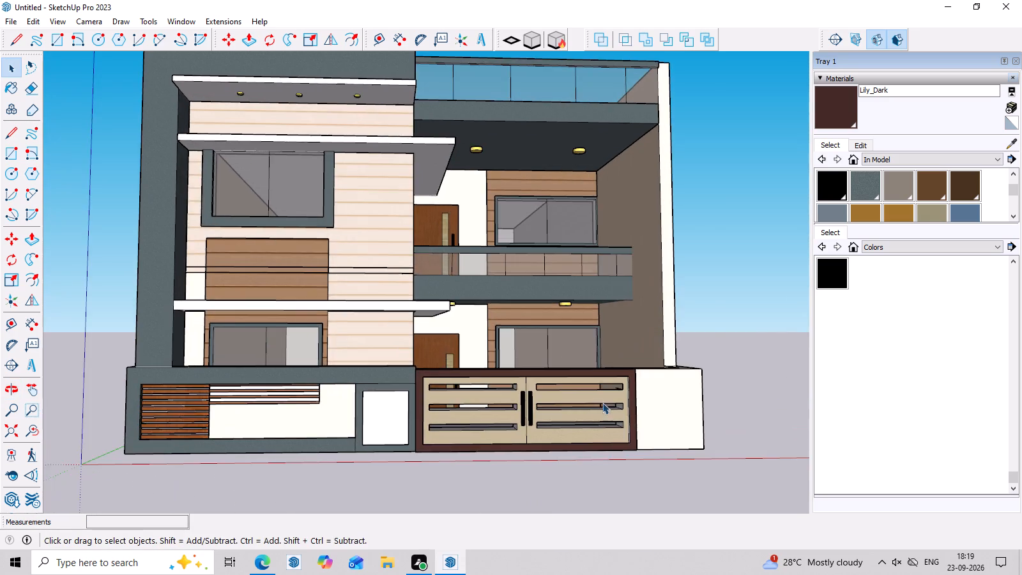
middle_click_drag(602, 402, 542, 411)
scroll(553, 342, "down", 5)
middle_click_drag(595, 382, 595, 416)
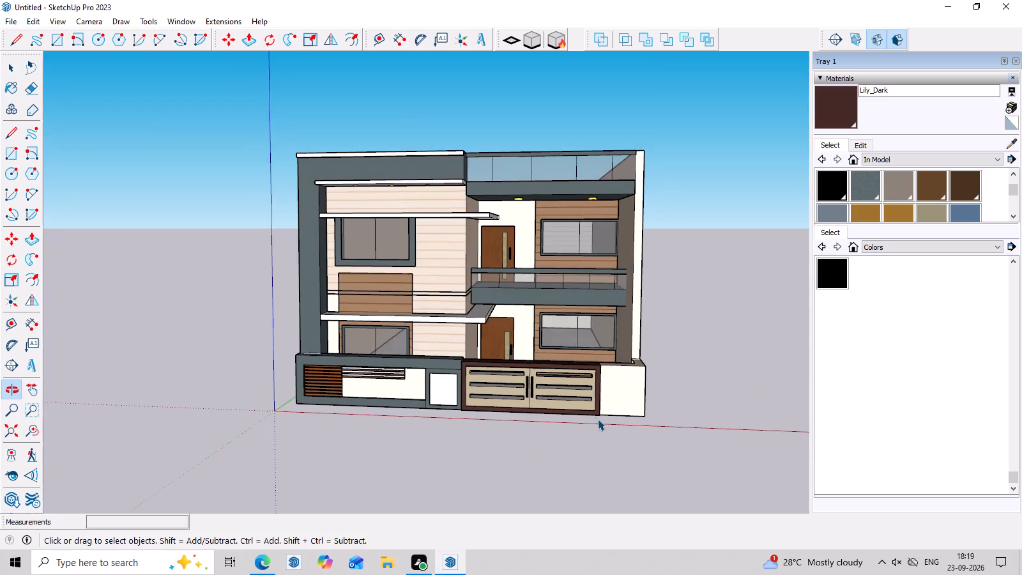
scroll(606, 418, "up", 3)
middle_click_drag(623, 417, 635, 395)
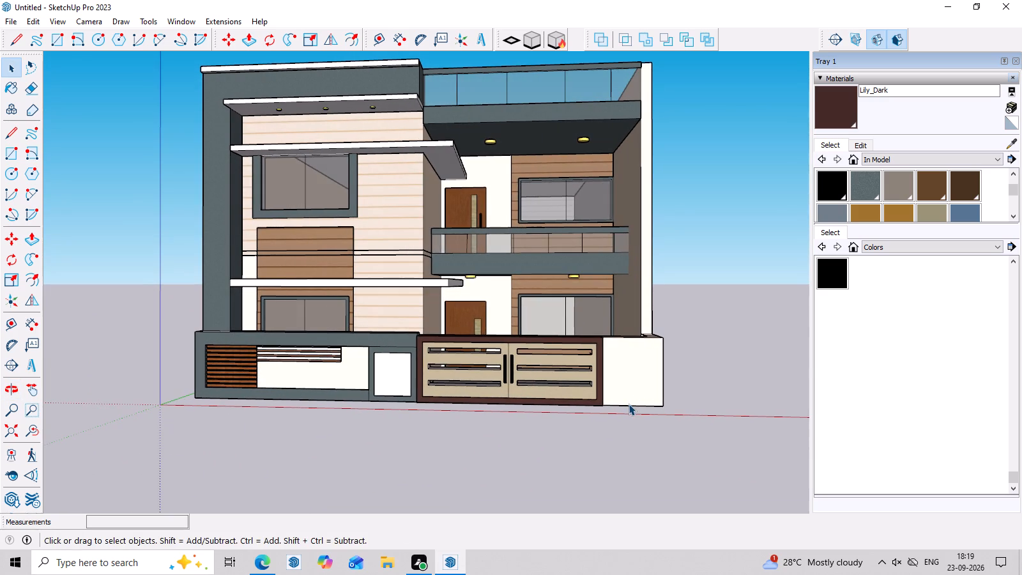
scroll(629, 401, "down", 5)
scroll(471, 327, "down", 3)
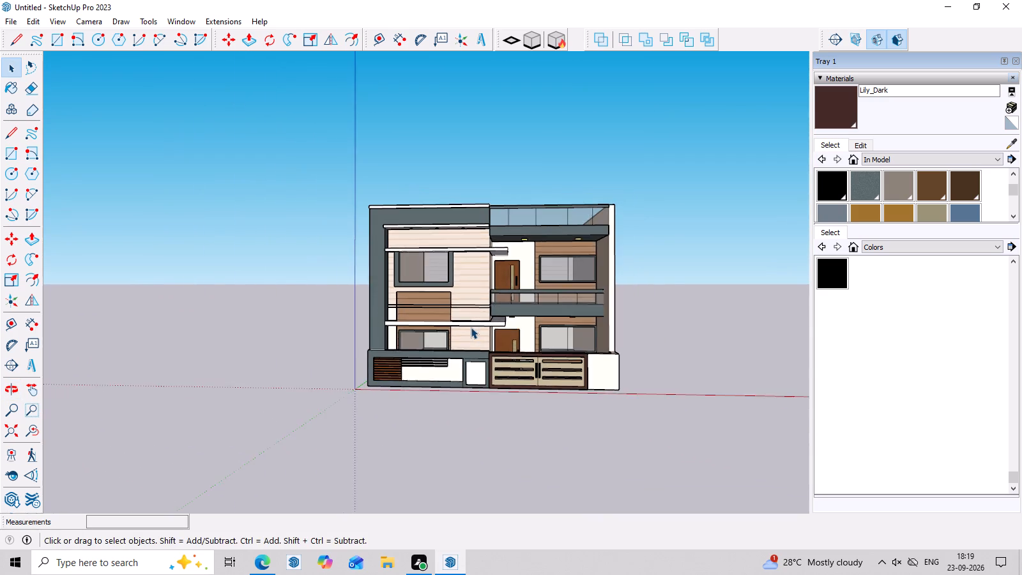
middle_click_drag(465, 344, 554, 346)
scroll(482, 332, "up", 6)
scroll(403, 347, "up", 3)
middle_click_drag(403, 348, 376, 361)
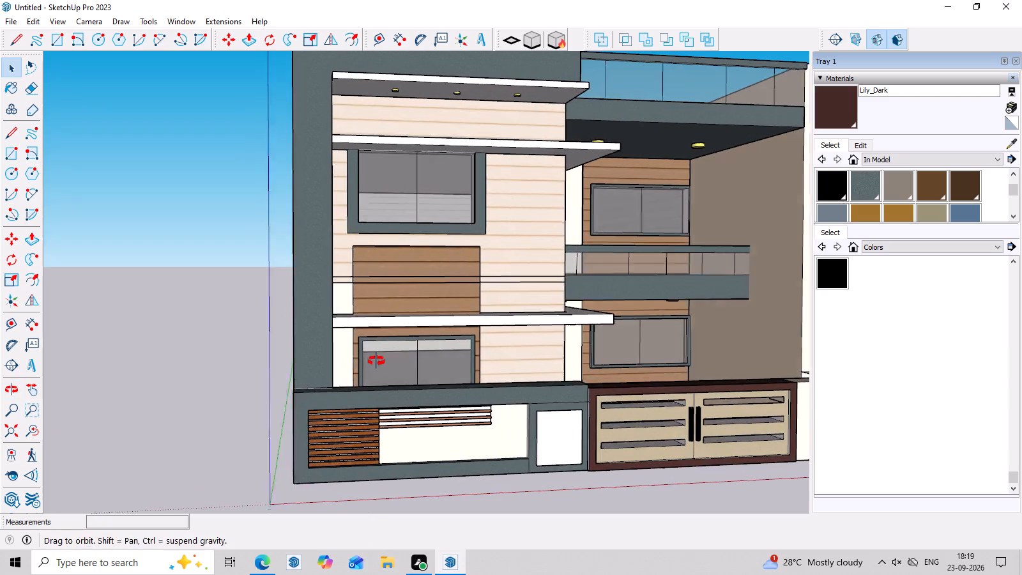
middle_click_drag(376, 361, 373, 362)
scroll(285, 311, "up", 3)
scroll(250, 318, "down", 6)
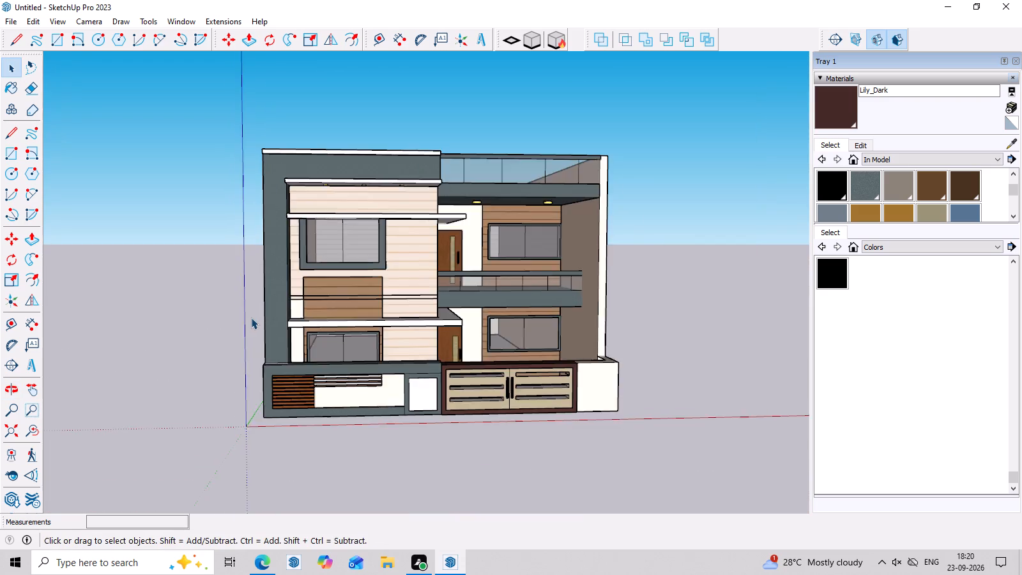
scroll(251, 318, "down", 6)
middle_click_drag(672, 411, 665, 401)
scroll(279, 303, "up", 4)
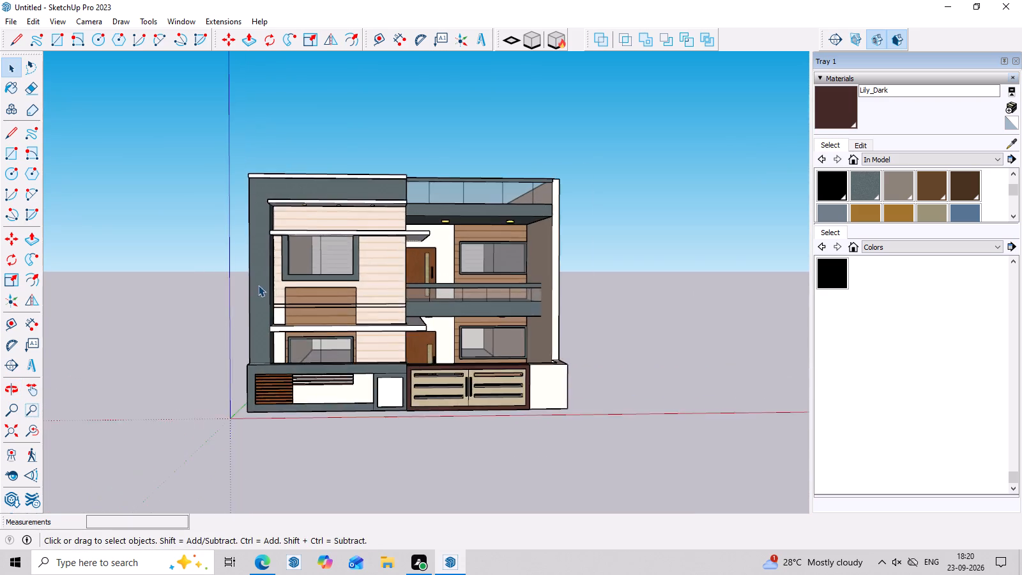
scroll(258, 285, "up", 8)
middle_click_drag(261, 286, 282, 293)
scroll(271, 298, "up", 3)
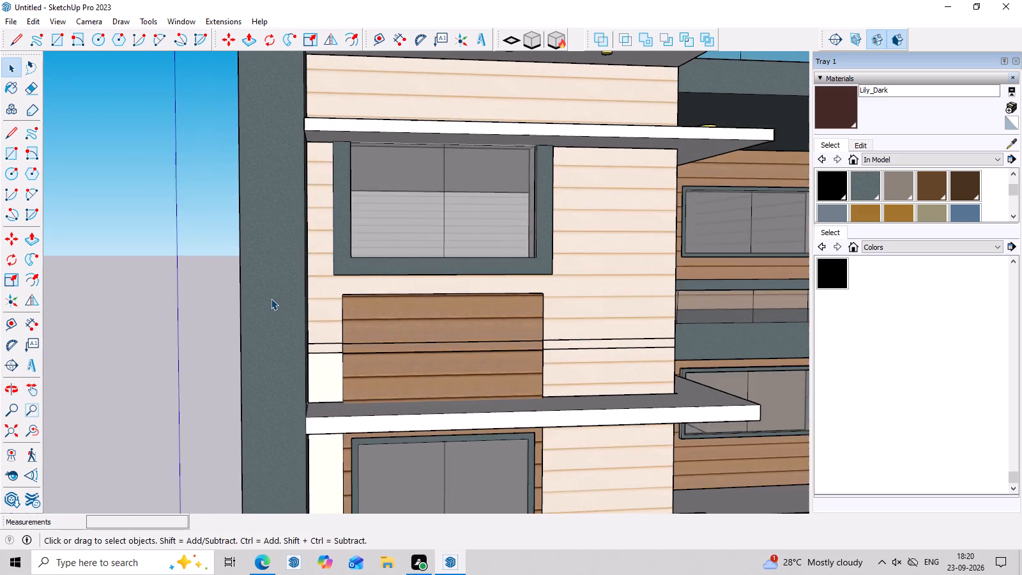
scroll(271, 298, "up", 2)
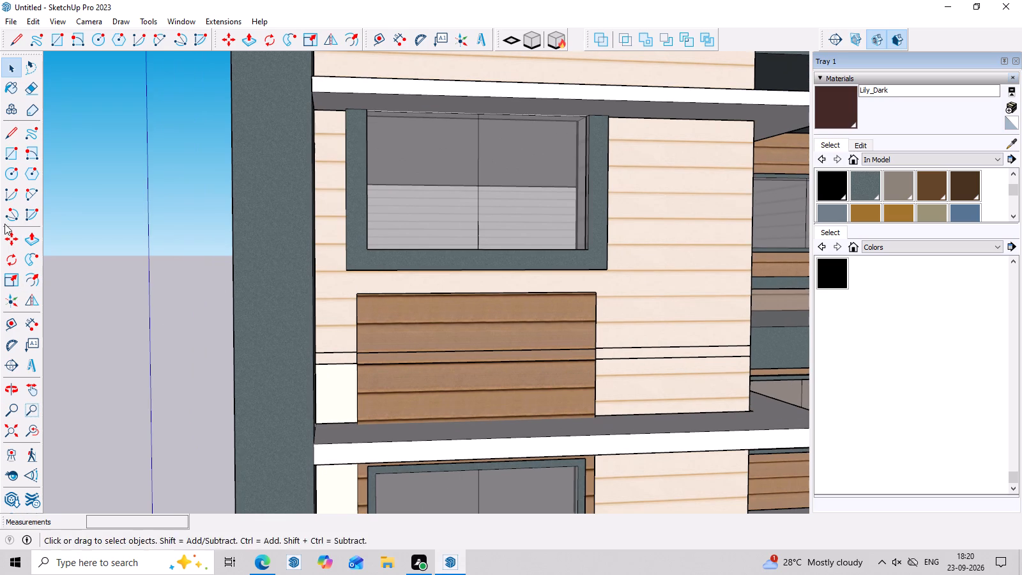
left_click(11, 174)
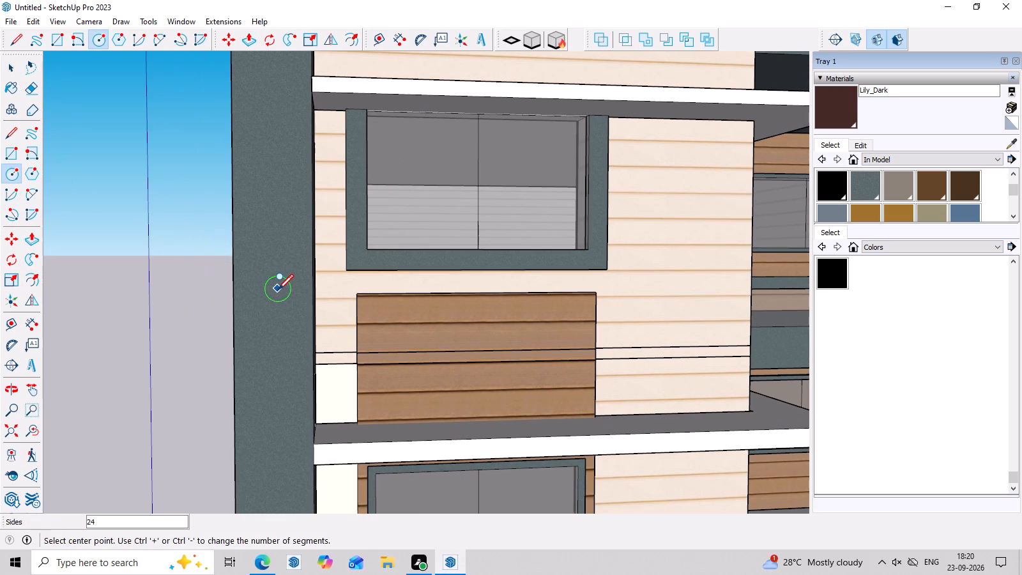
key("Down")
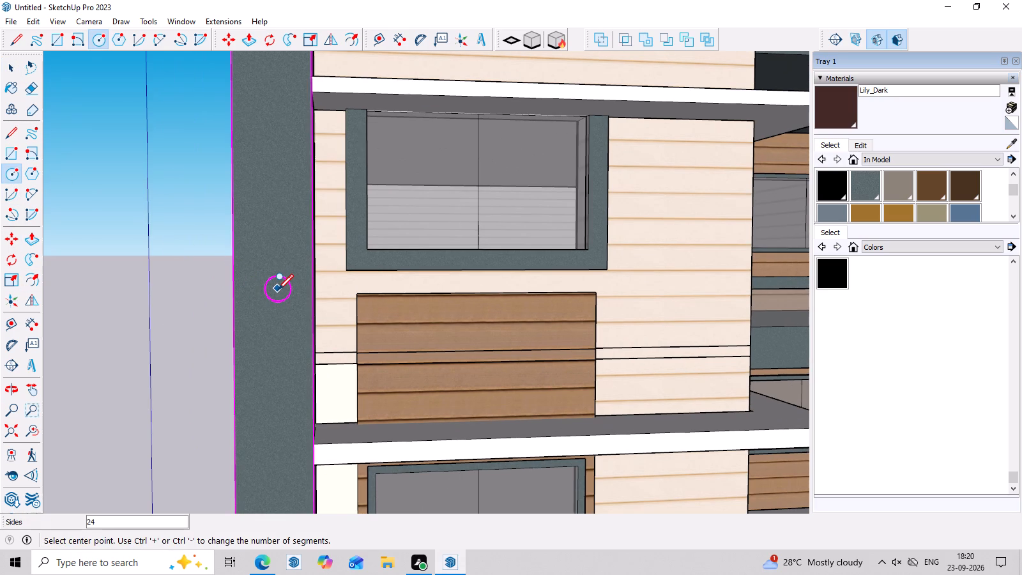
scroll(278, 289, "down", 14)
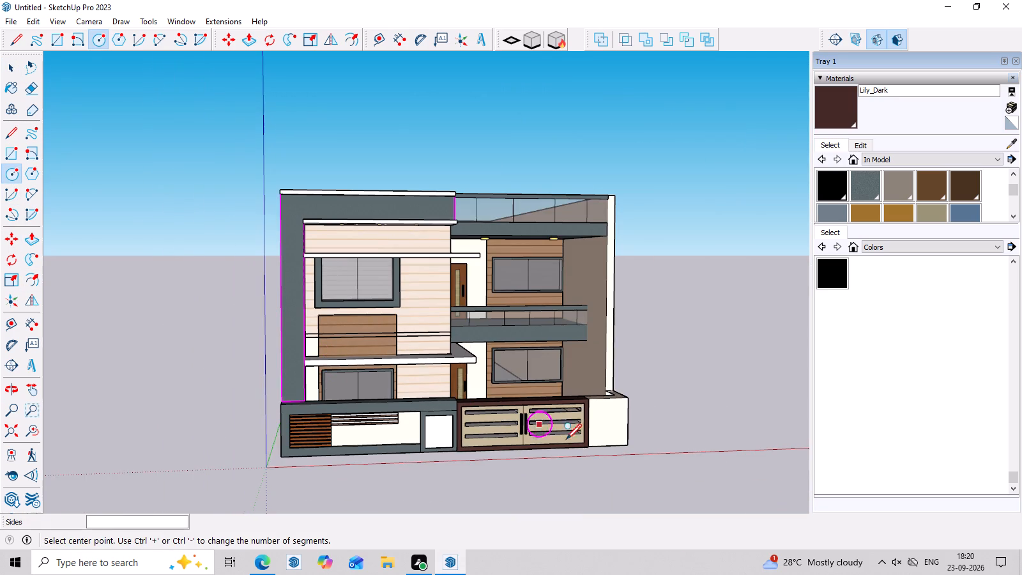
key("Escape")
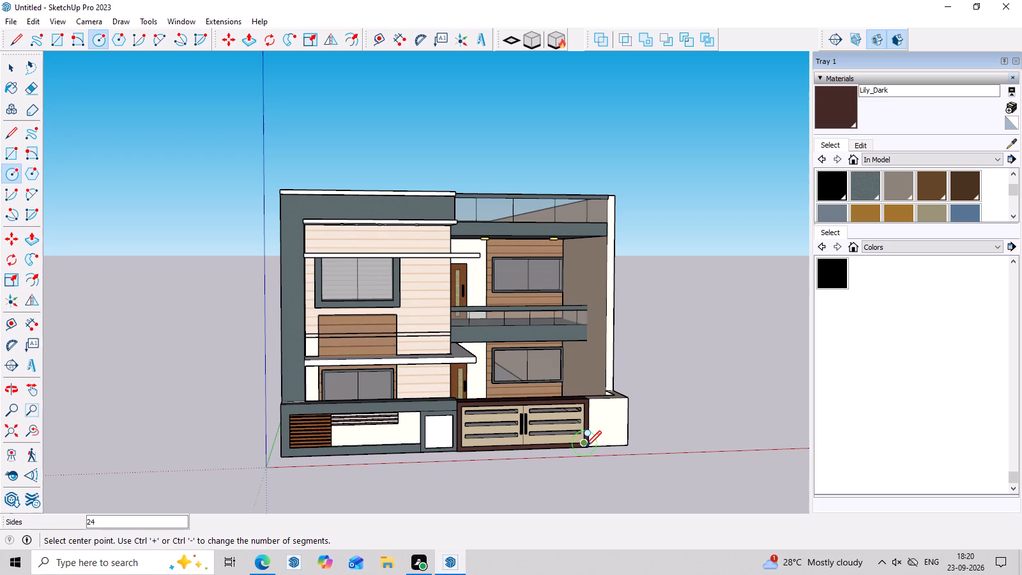
Examine the façade, projecting slabs, balcony and roof edge from the front and both corners.
middle_click_drag(586, 445, 526, 447)
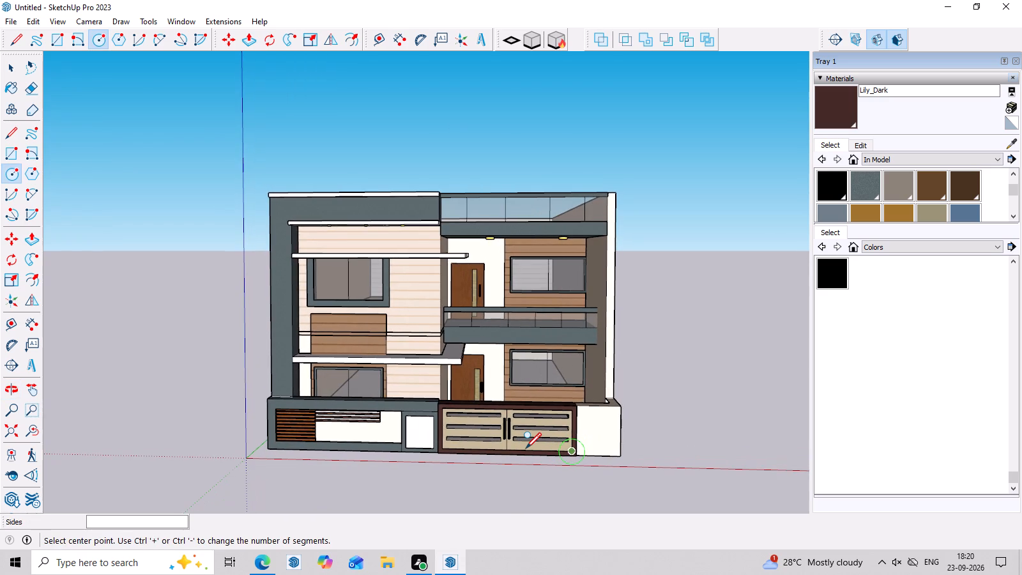
scroll(210, 197, "up", 3)
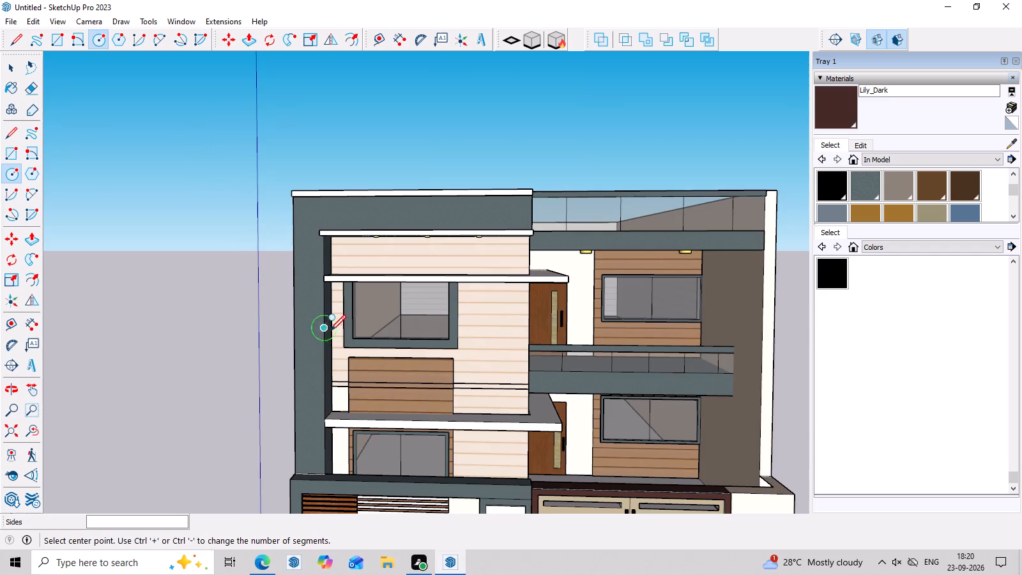
scroll(334, 330, "down", 3)
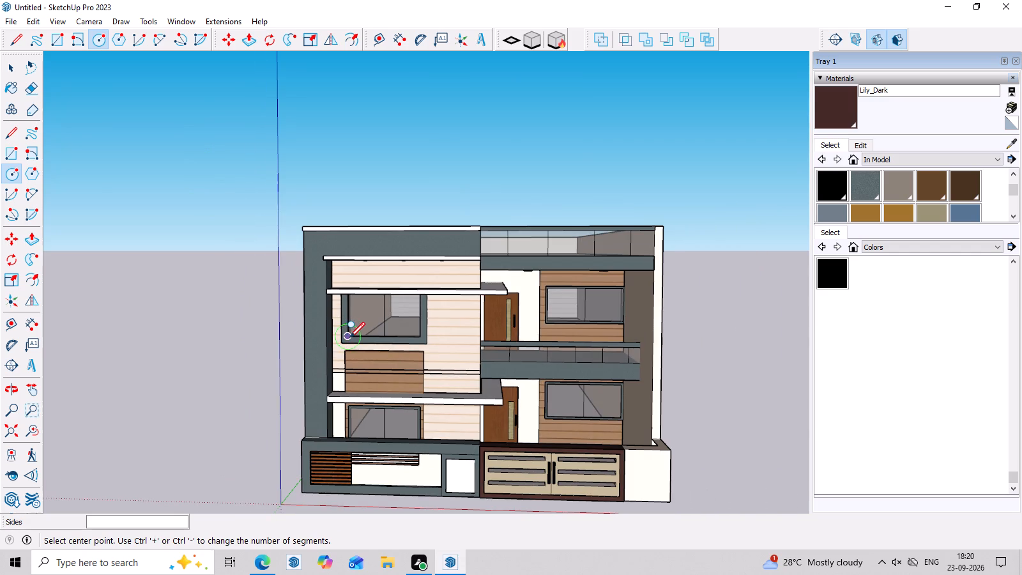
scroll(392, 408, "down", 4)
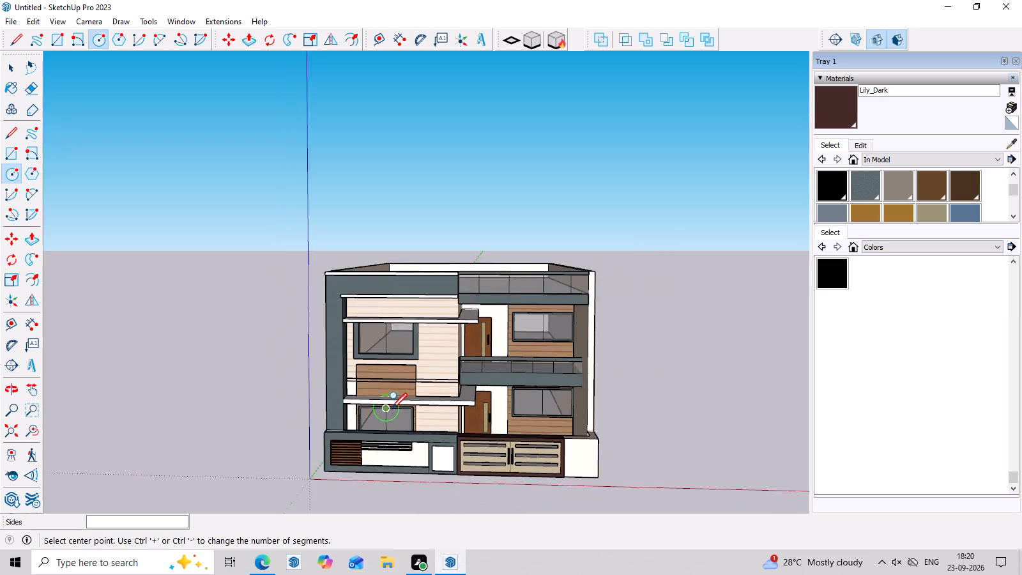
middle_click_drag(399, 409, 402, 382)
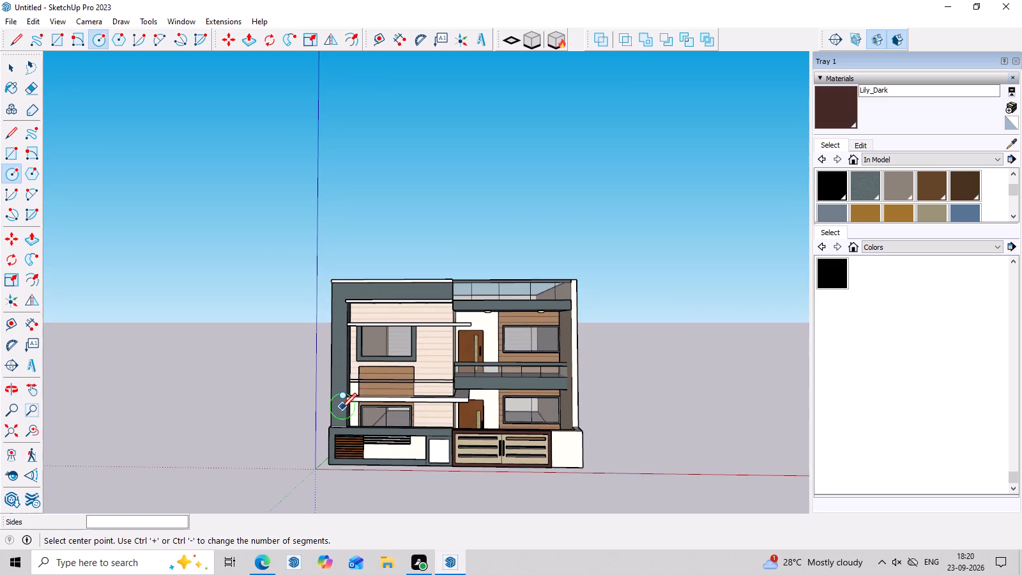
scroll(340, 409, "up", 10)
scroll(346, 249, "down", 7)
scroll(526, 300, "up", 2)
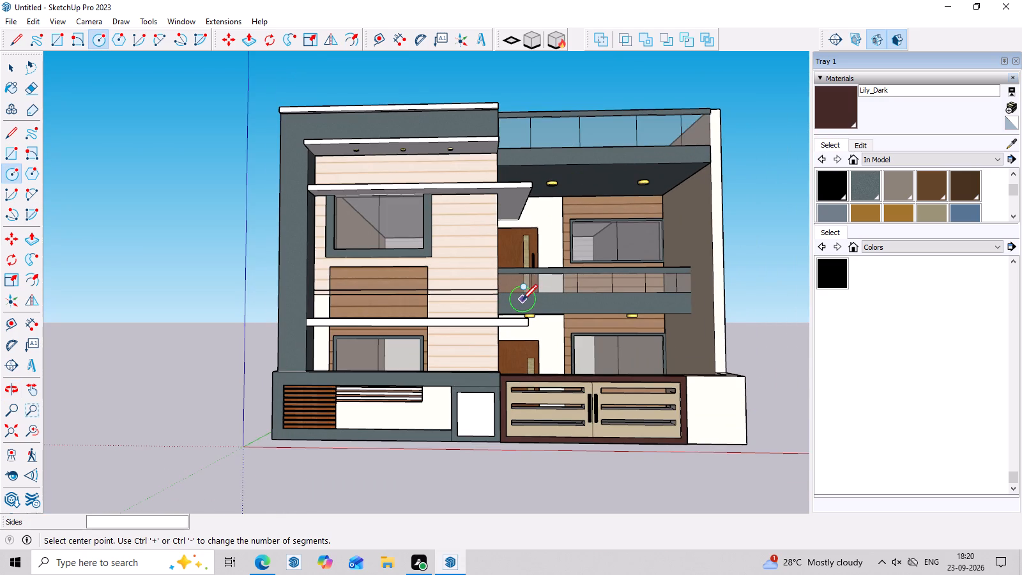
middle_click_drag(522, 299, 305, 332)
scroll(429, 287, "up", 3)
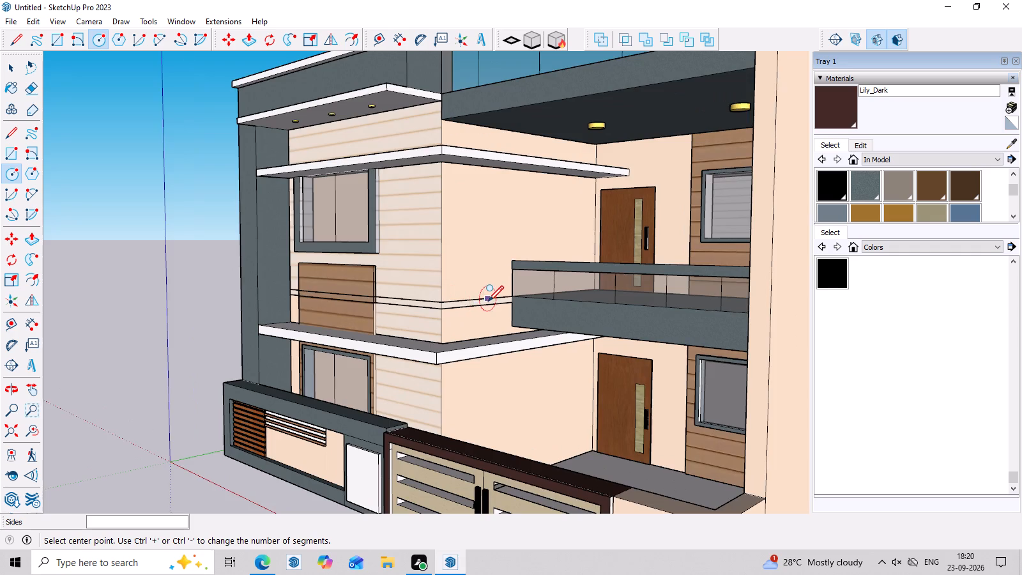
scroll(475, 302, "up", 3)
scroll(438, 329, "down", 7)
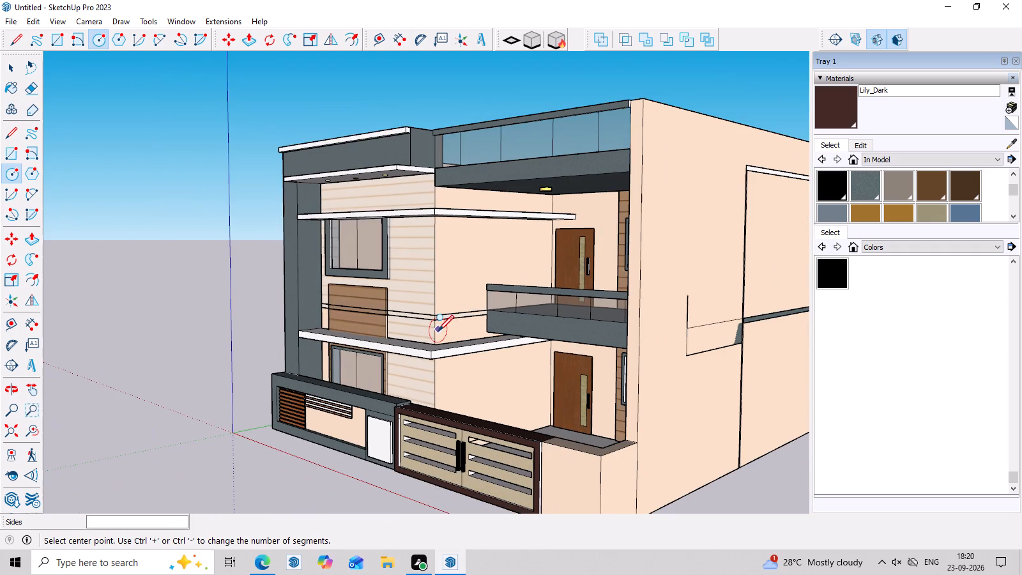
scroll(445, 360, "down", 2)
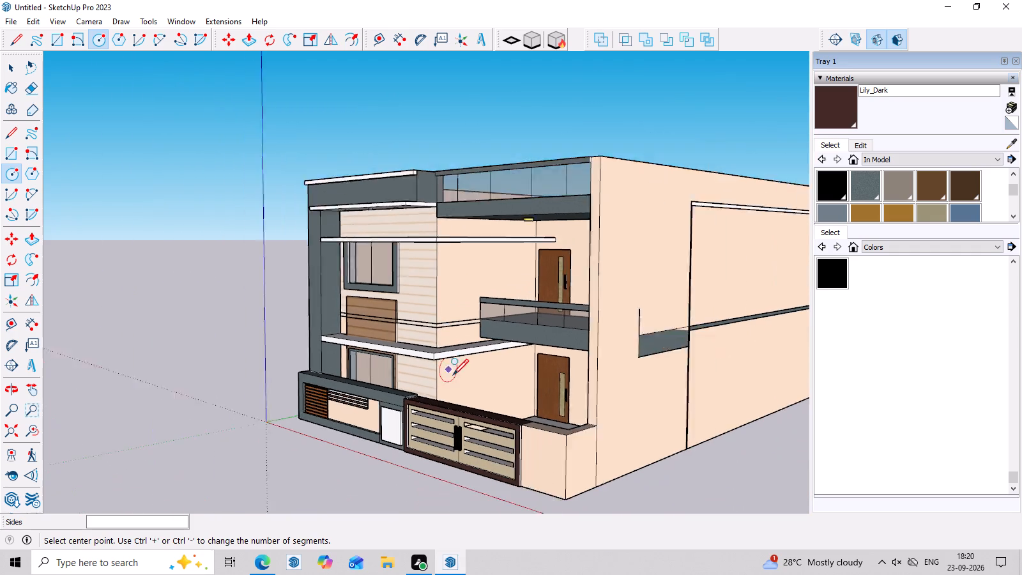
scroll(453, 374, "down", 3)
middle_click_drag(499, 397, 813, 399)
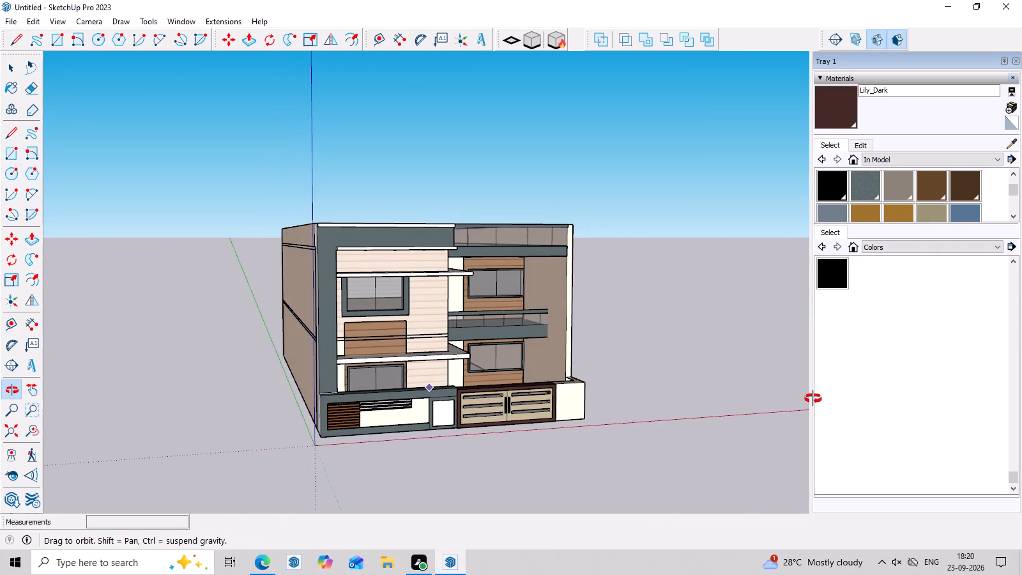
middle_click_drag(813, 399, 768, 407)
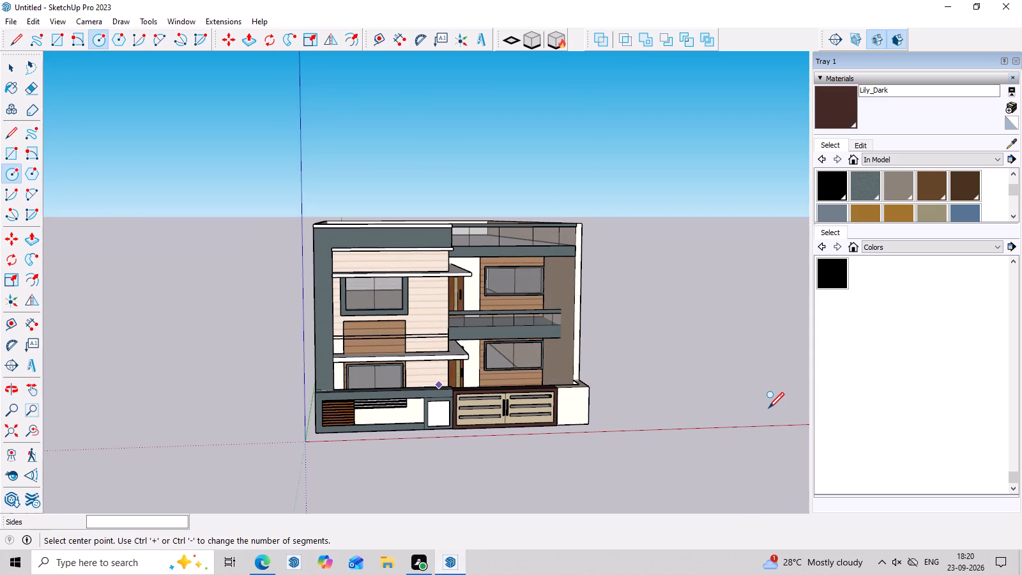
scroll(458, 270, "up", 2)
scroll(289, 180, "up", 3)
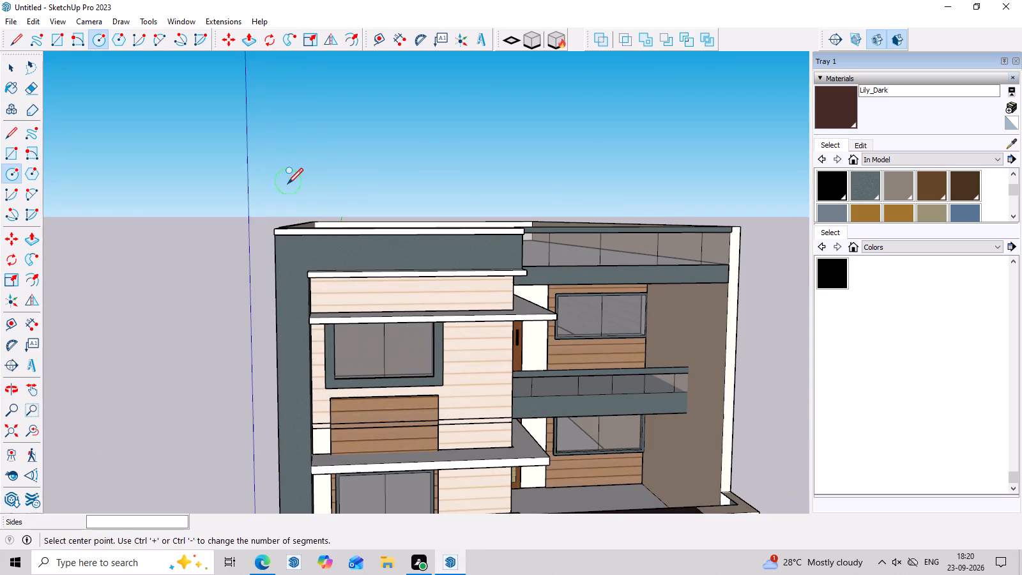
scroll(296, 399, "down", 6)
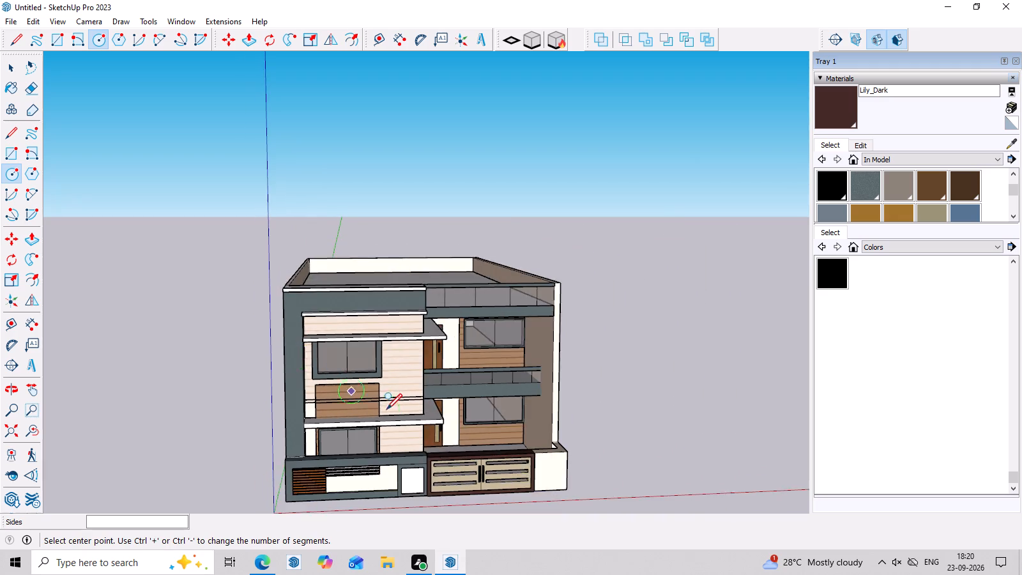
Draw a horizontal circle with a radius of about 2" beside the dark grey front column, at first-floor panel height.
middle_click_drag(387, 408, 362, 312)
scroll(277, 352, "up", 7)
middle_click_drag(287, 389, 286, 415)
scroll(278, 432, "up", 2)
key("Down")
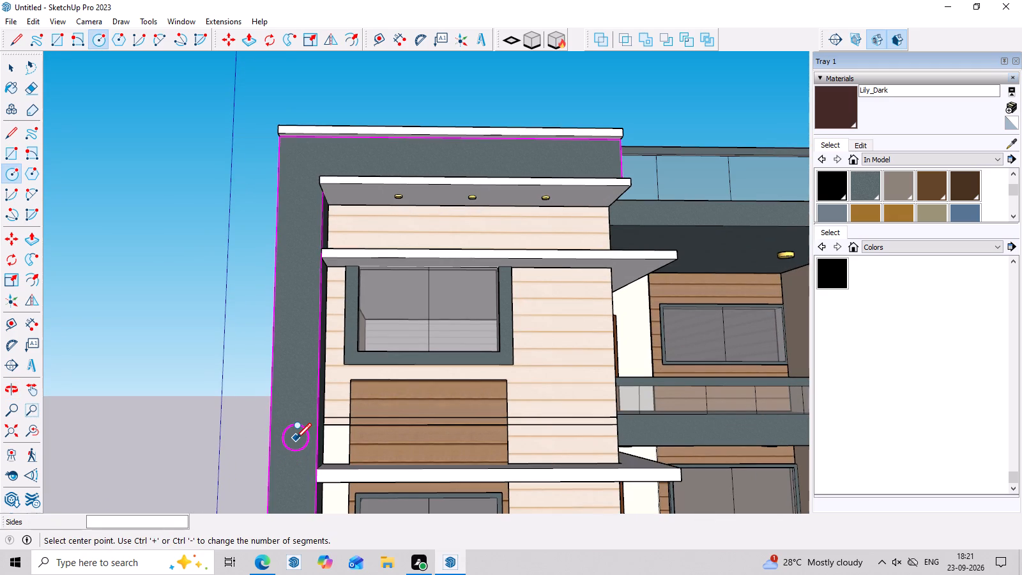
key("Left")
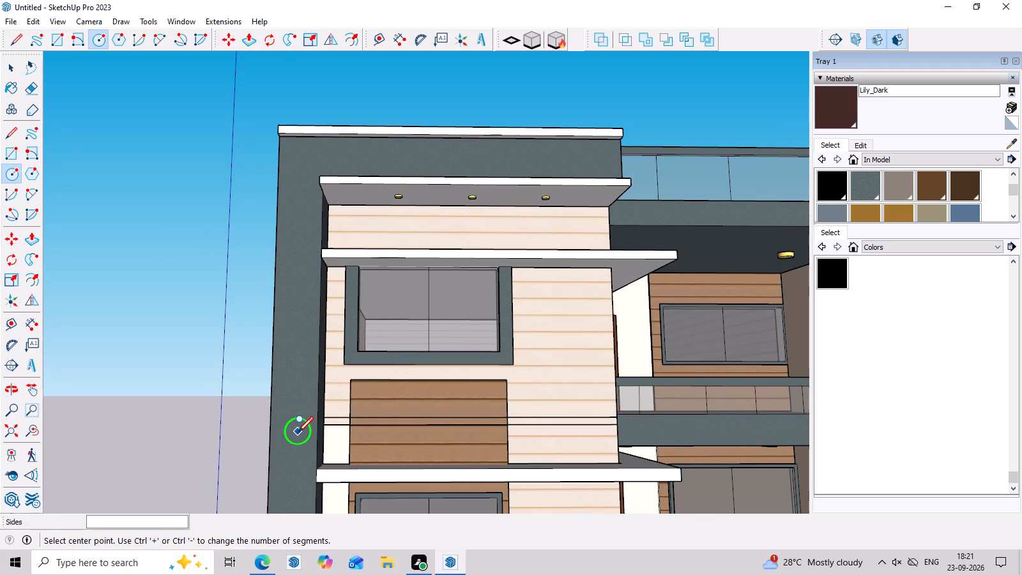
key("Up")
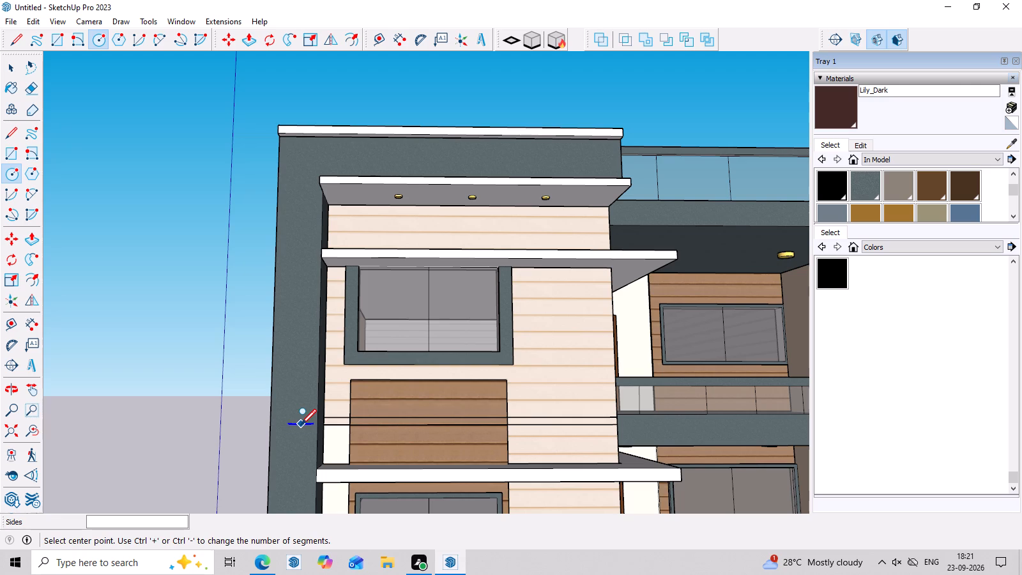
middle_click_drag(297, 397, 305, 442)
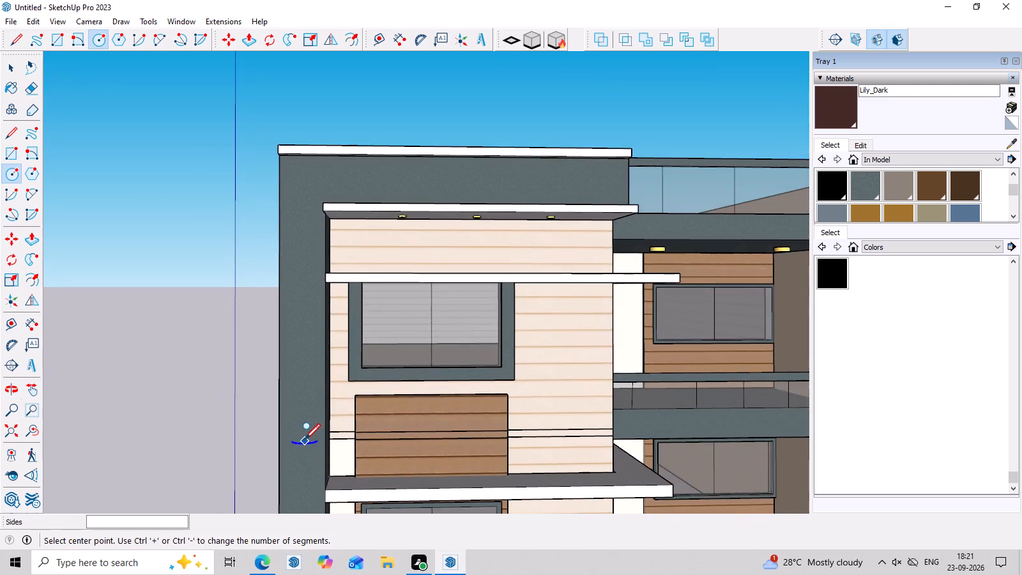
scroll(305, 436, "up", 7)
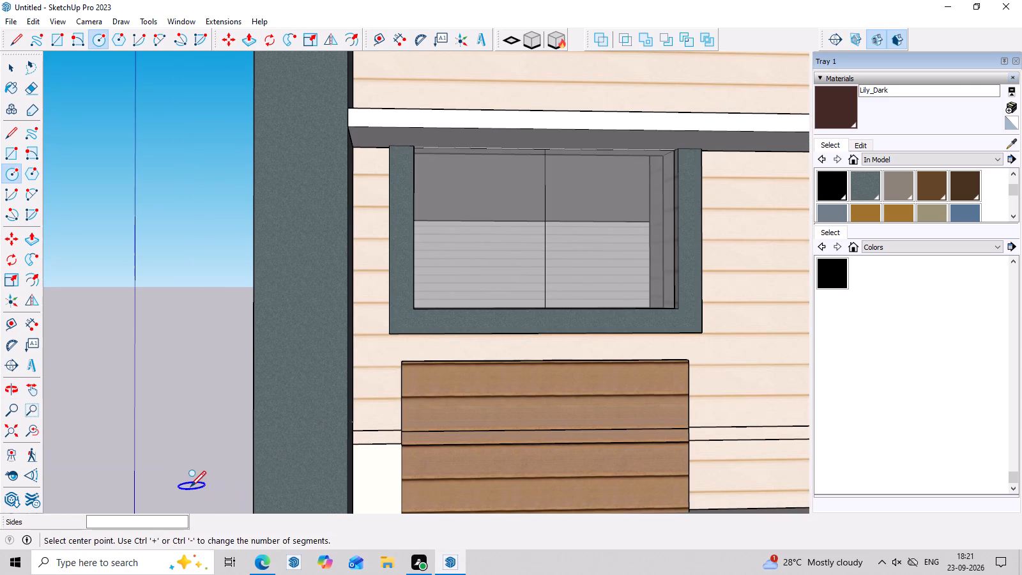
left_click(188, 436)
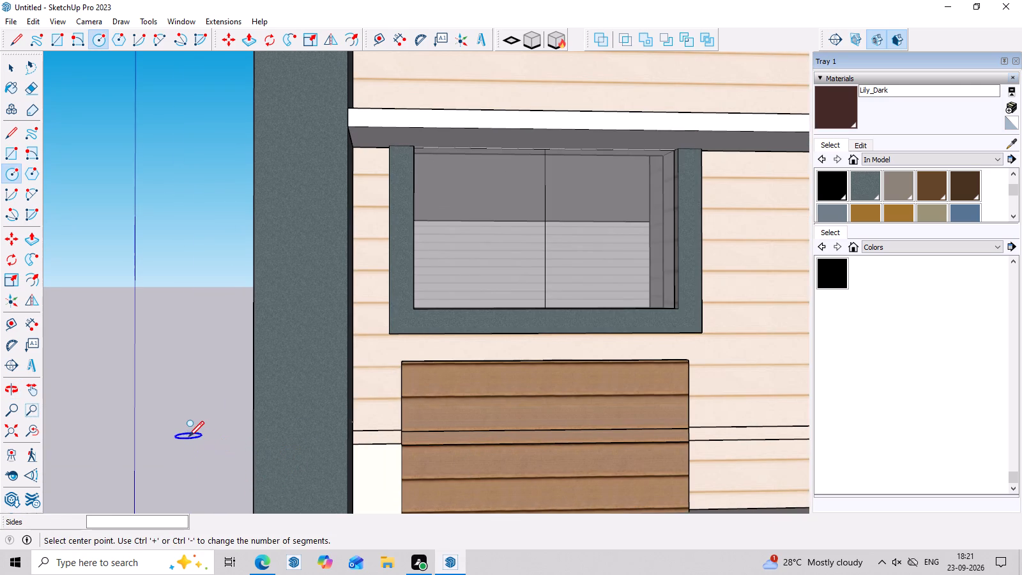
left_click(201, 435)
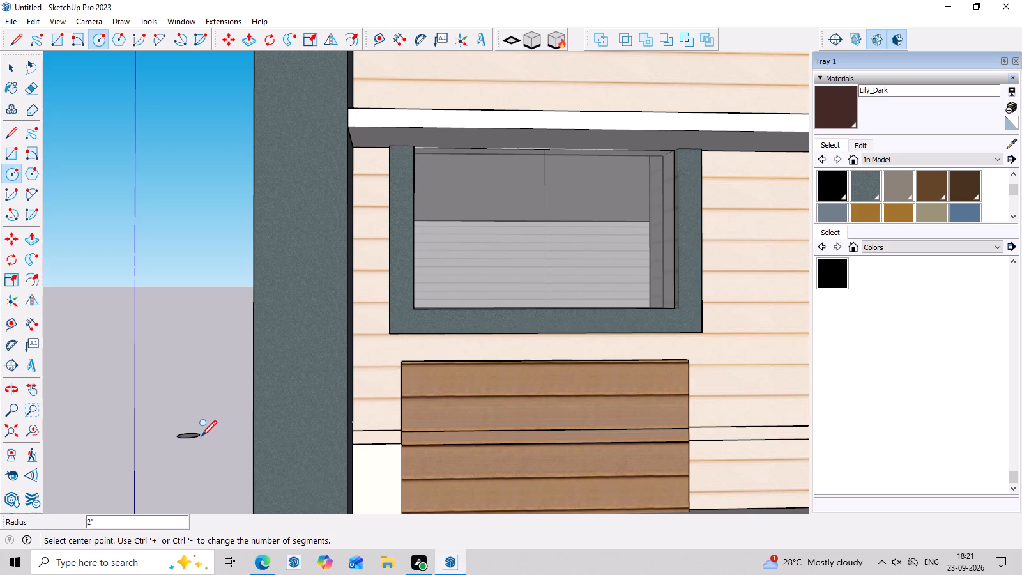
Move the circle's face about 4' 4" onto the outer front edge of the dark grey column.
scroll(183, 424, "up", 3)
key("space")
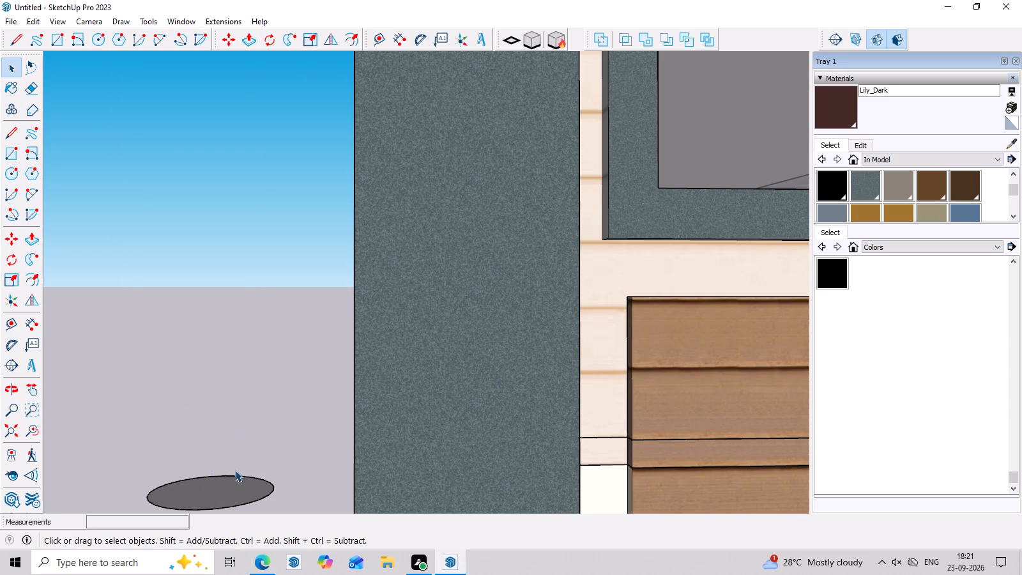
left_click(235, 473)
scroll(235, 480, "up", 2)
left_click(251, 479)
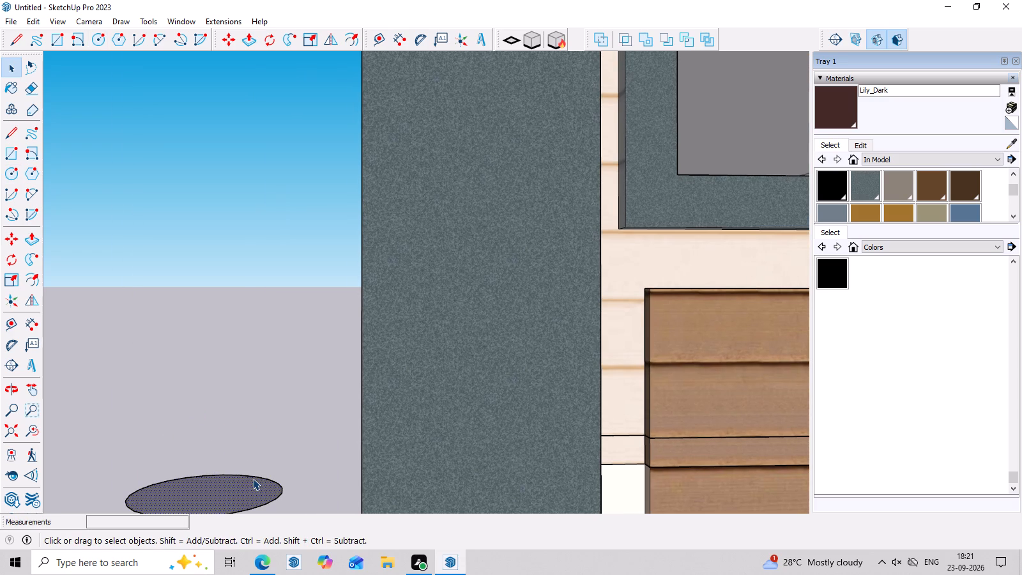
key("m")
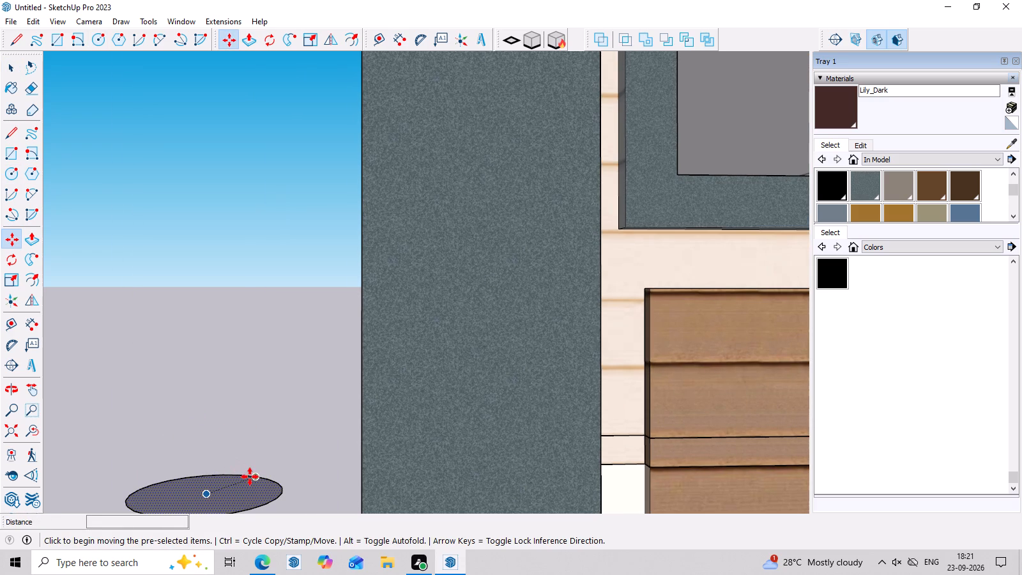
left_click(250, 477)
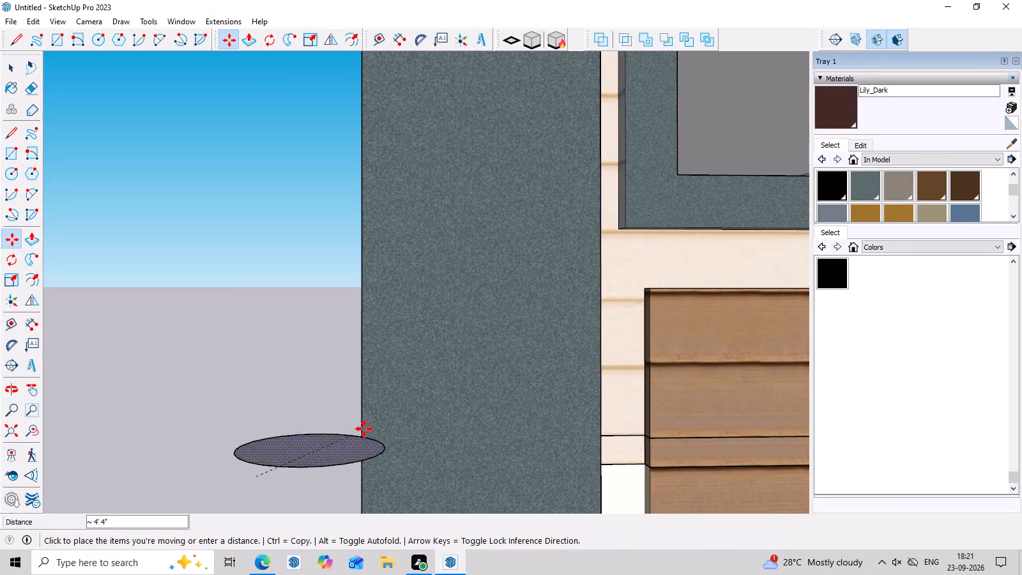
left_click(363, 429)
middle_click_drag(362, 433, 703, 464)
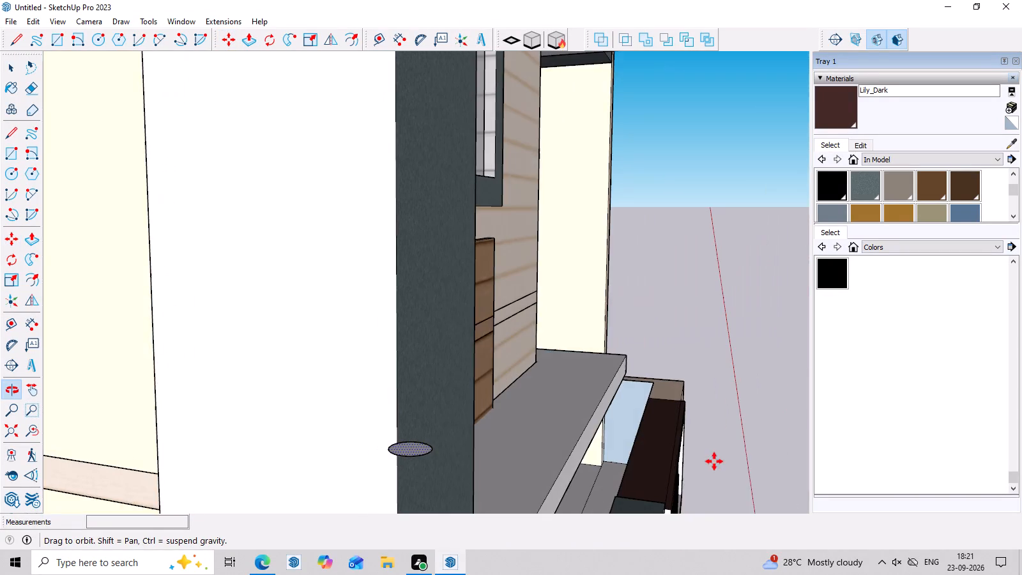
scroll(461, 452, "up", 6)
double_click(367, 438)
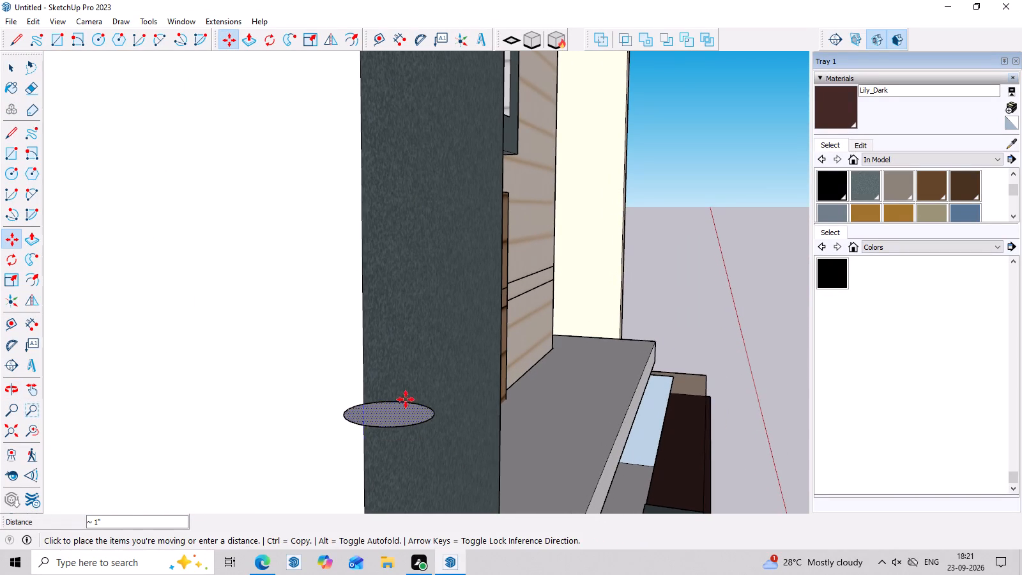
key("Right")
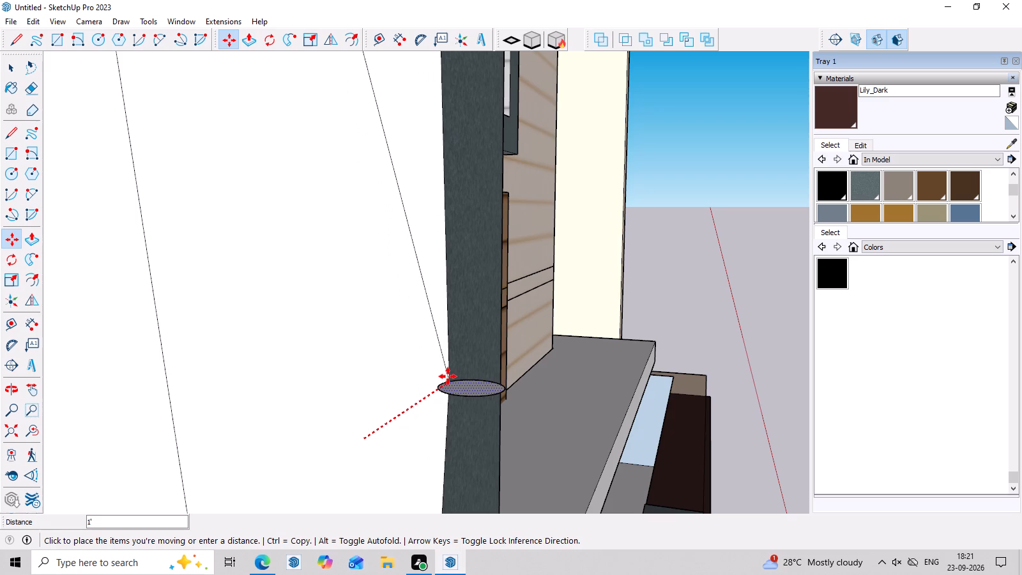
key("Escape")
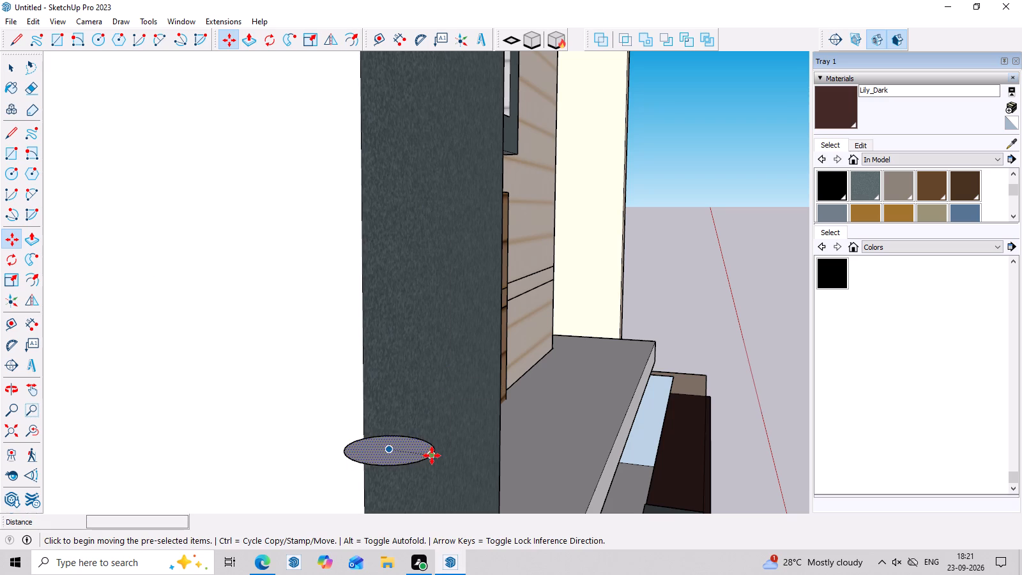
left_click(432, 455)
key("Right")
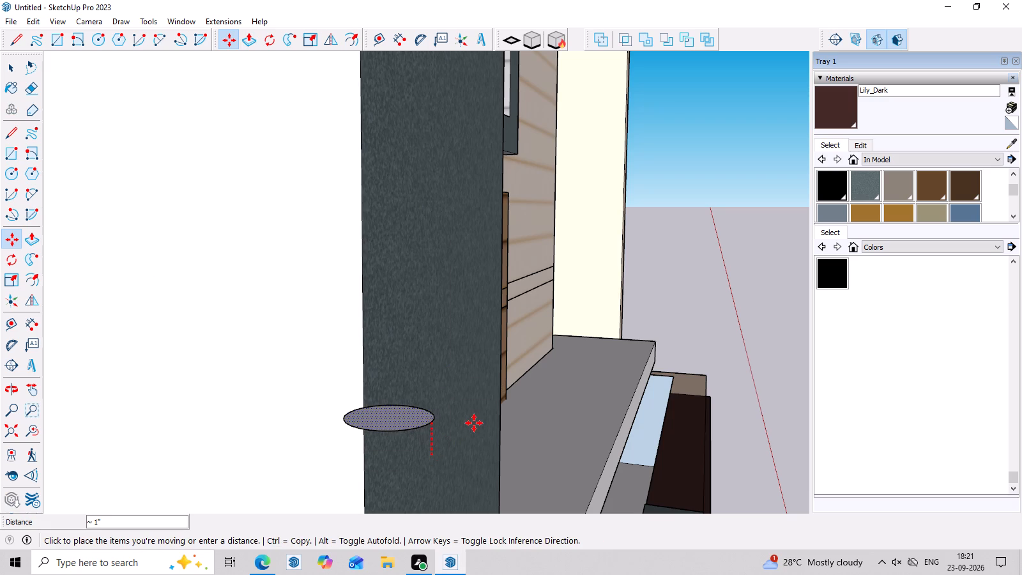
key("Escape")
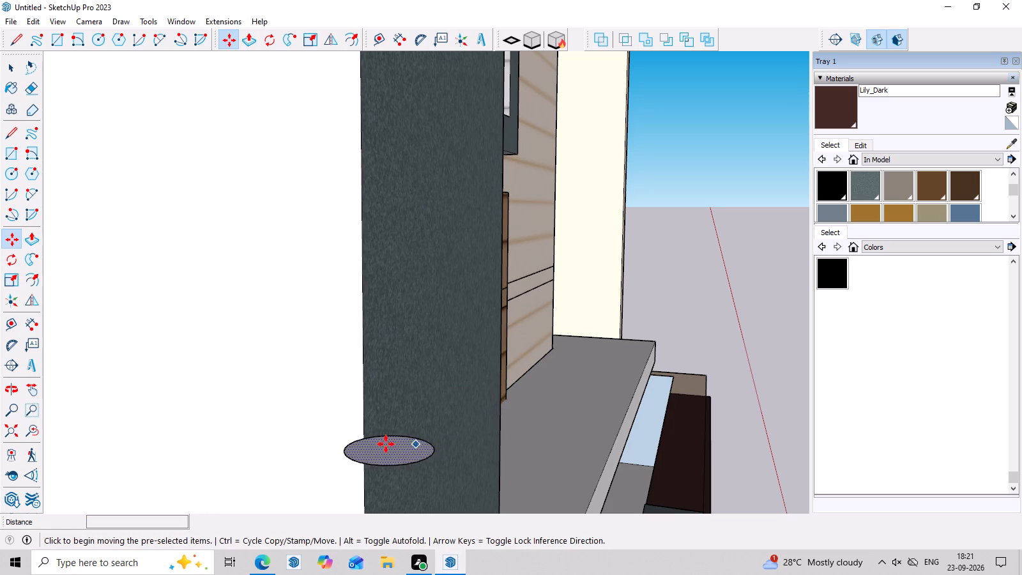
Copy the circle about 11" along the red axis, to the middle of the column's width.
left_click(346, 443)
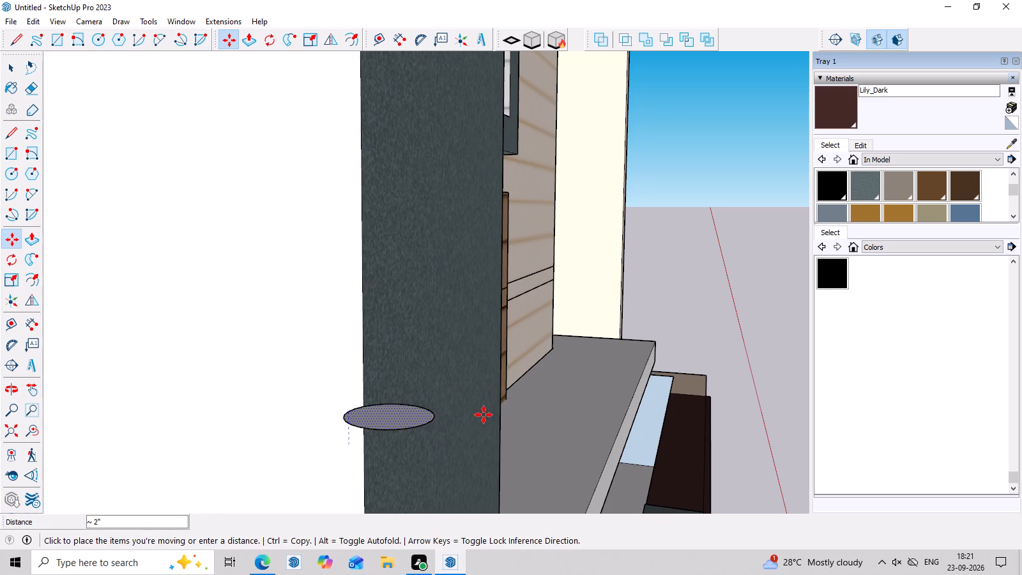
key("Right")
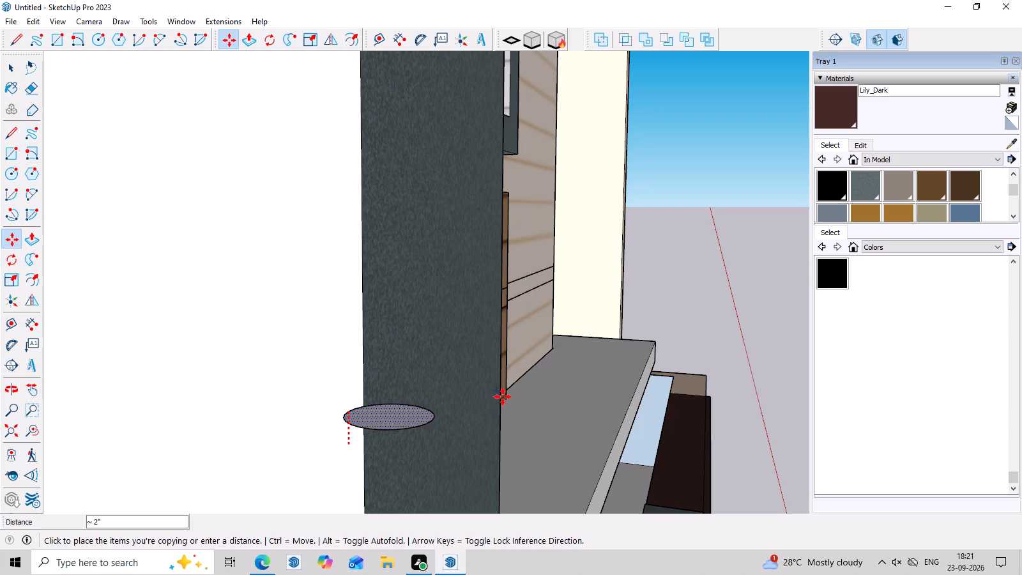
middle_click_drag(436, 427, 396, 421)
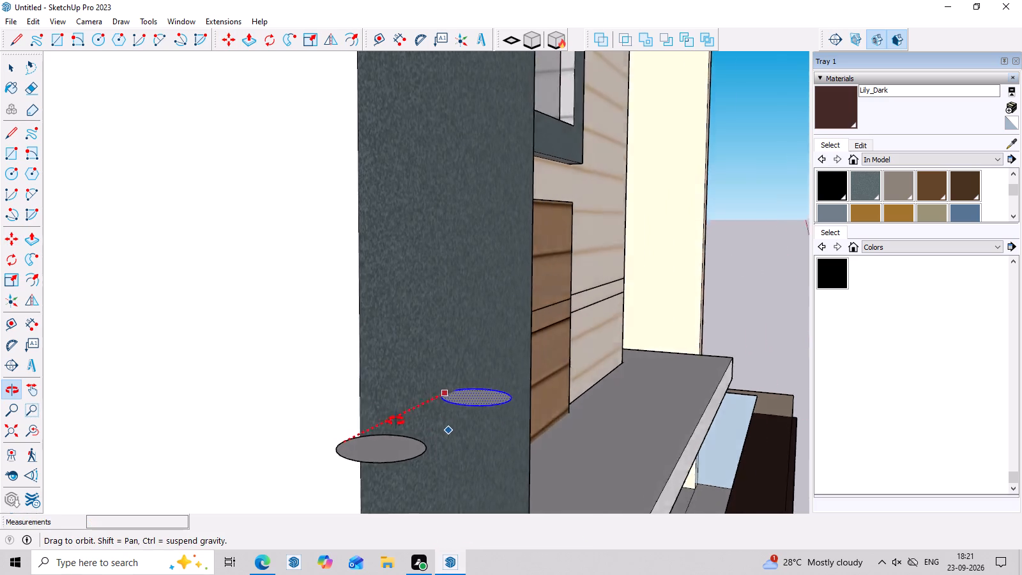
middle_click_drag(396, 421, 340, 411)
left_click(476, 395)
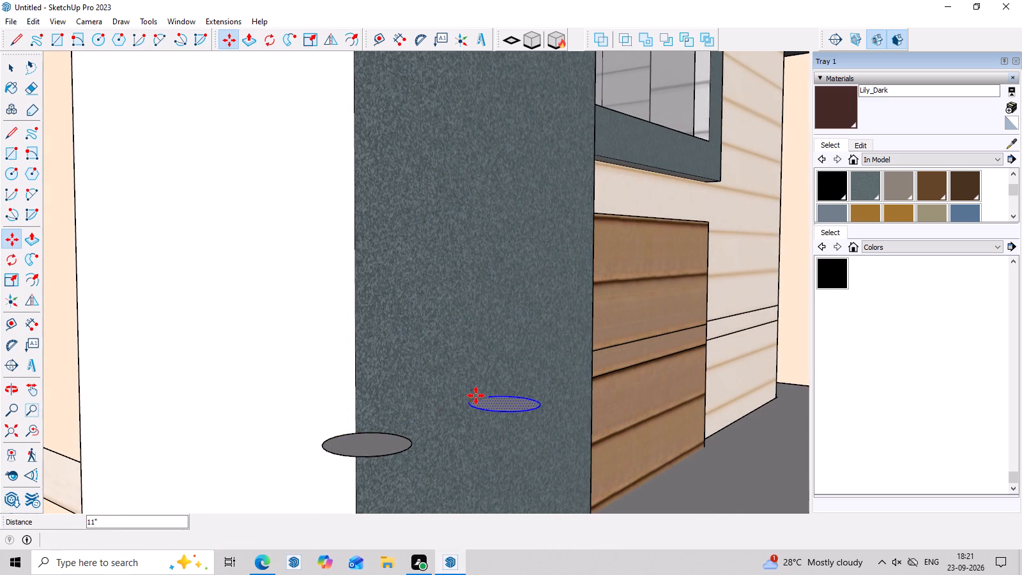
Copy the circle in the middle of the column about 6' 11" straight up the column, near the upper window's projecting slab.
scroll(476, 395, "down", 20)
scroll(476, 395, "down", 1)
middle_click_drag(593, 448, 511, 454)
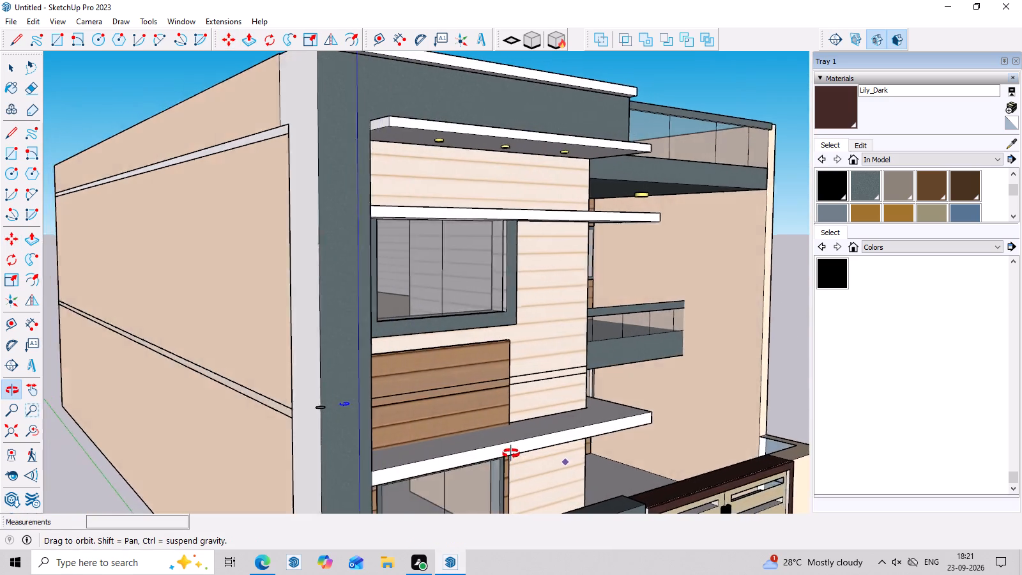
middle_click_drag(511, 454, 435, 456)
scroll(346, 370, "down", 7)
middle_click_drag(393, 399, 370, 447)
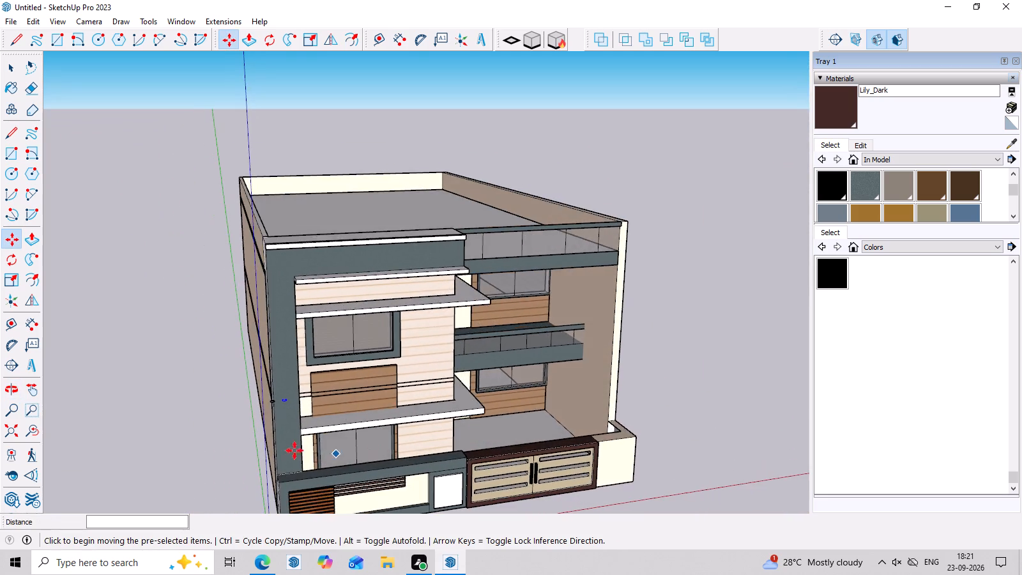
scroll(282, 441, "up", 8)
middle_click_drag(315, 433, 273, 381)
scroll(221, 284, "up", 2)
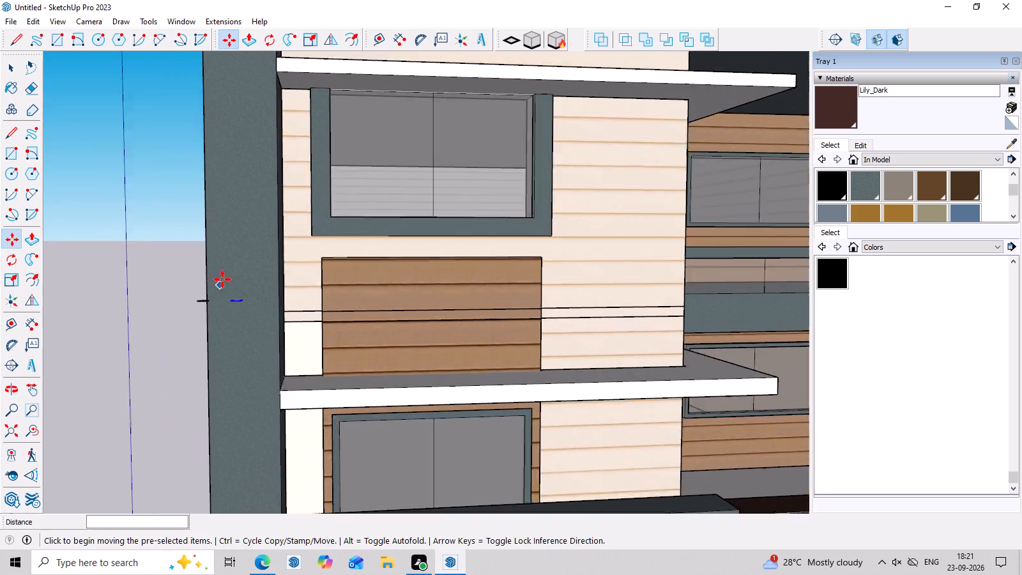
scroll(222, 279, "up", 9)
middle_click_drag(248, 317, 254, 435)
scroll(257, 316, "up", 5)
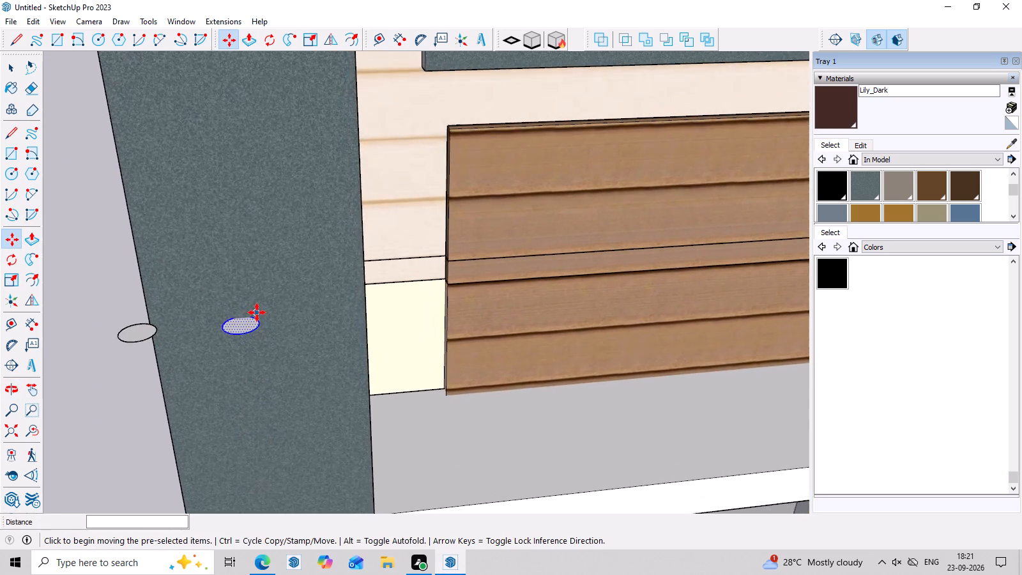
scroll(257, 312, "up", 2)
left_click(241, 321)
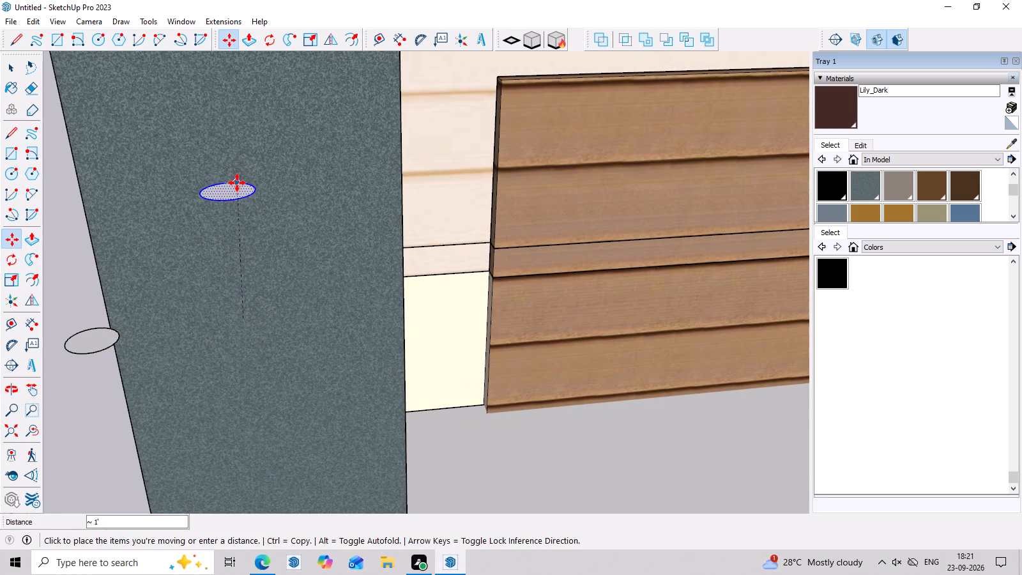
scroll(239, 130, "down", 16)
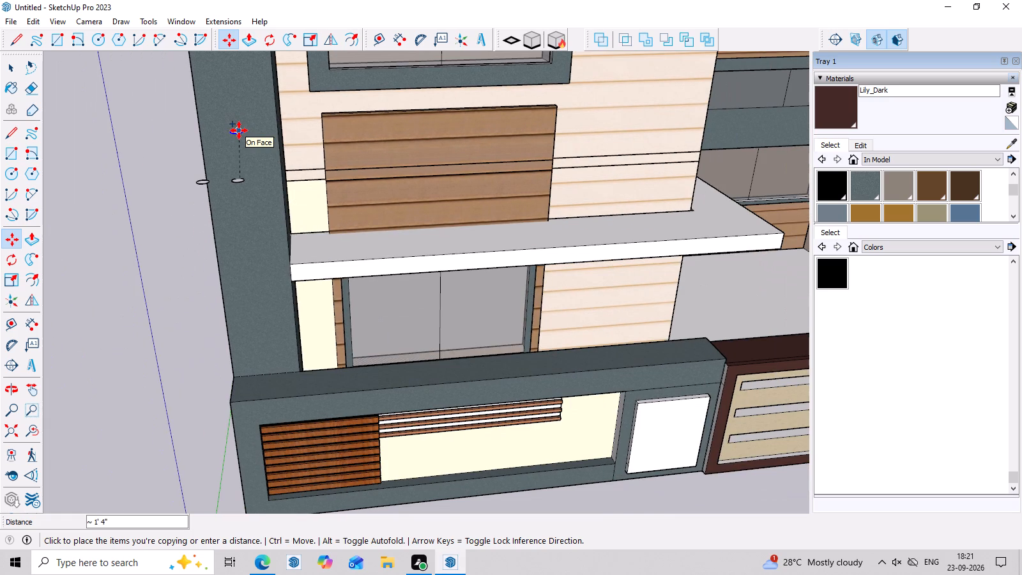
scroll(239, 130, "down", 10)
middle_click_drag(250, 164, 245, 120)
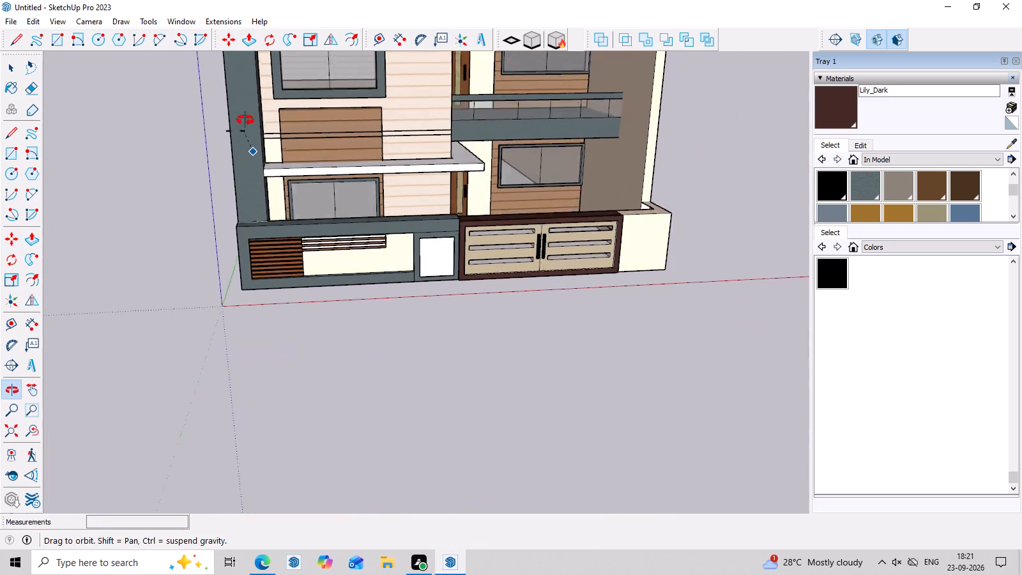
middle_click_drag(245, 120, 237, 70)
scroll(245, 107, "down", 11)
scroll(283, 57, "up", 3)
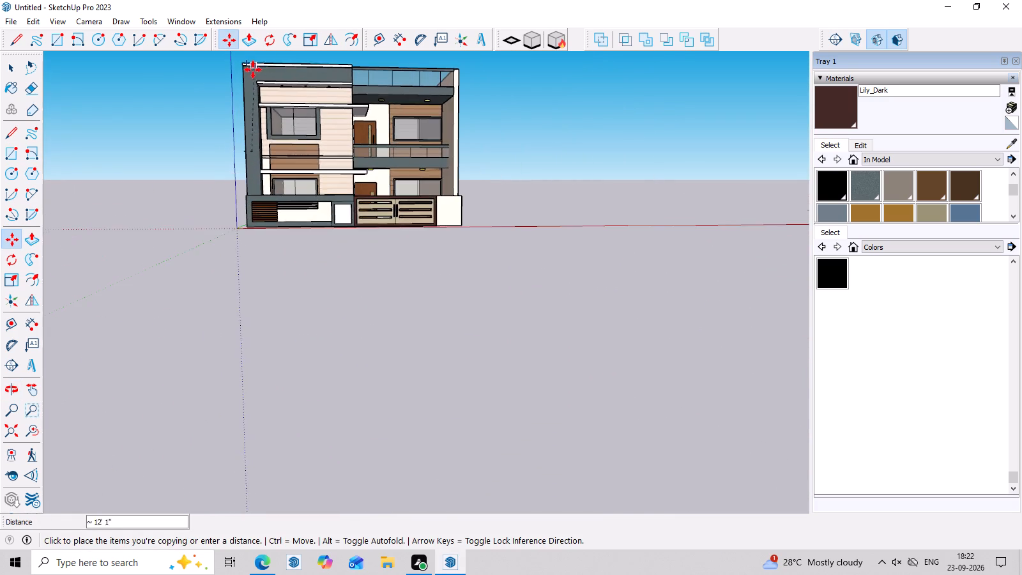
scroll(250, 84, "up", 14)
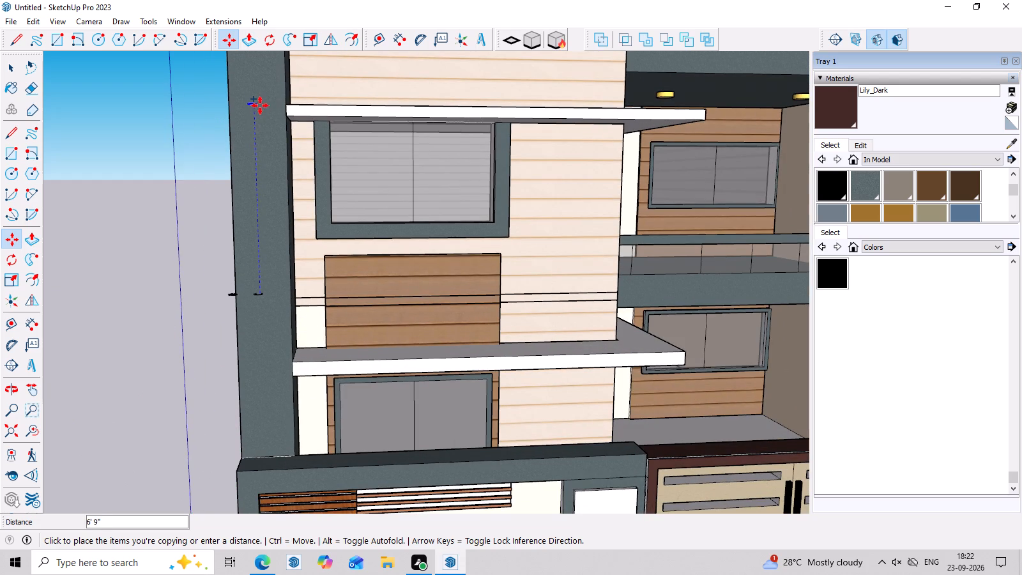
left_click(259, 102)
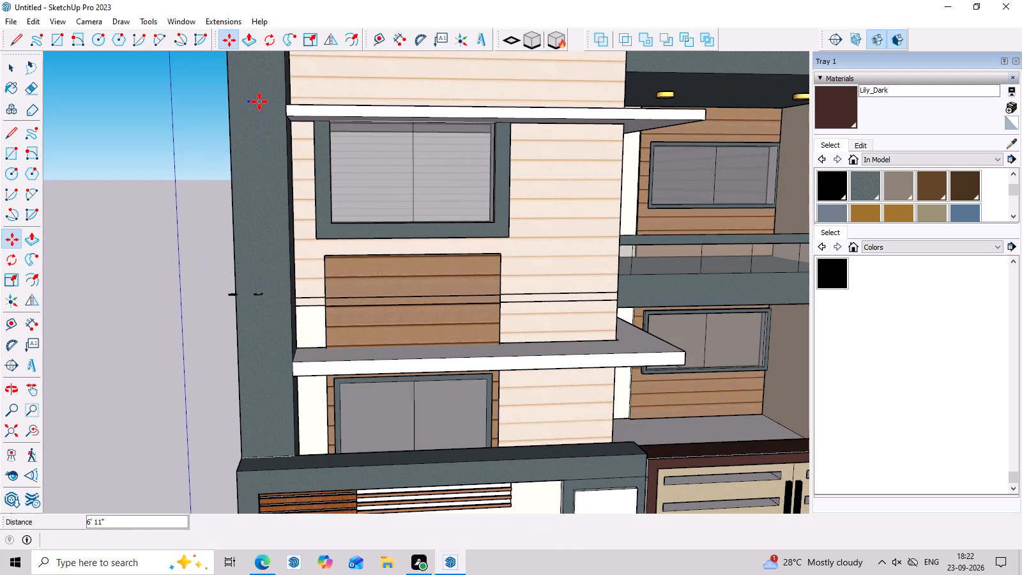
Delete the leftover circle, both face and outline, at the outer front edge of the dark grey column.
key("space")
scroll(236, 296, "up", 11)
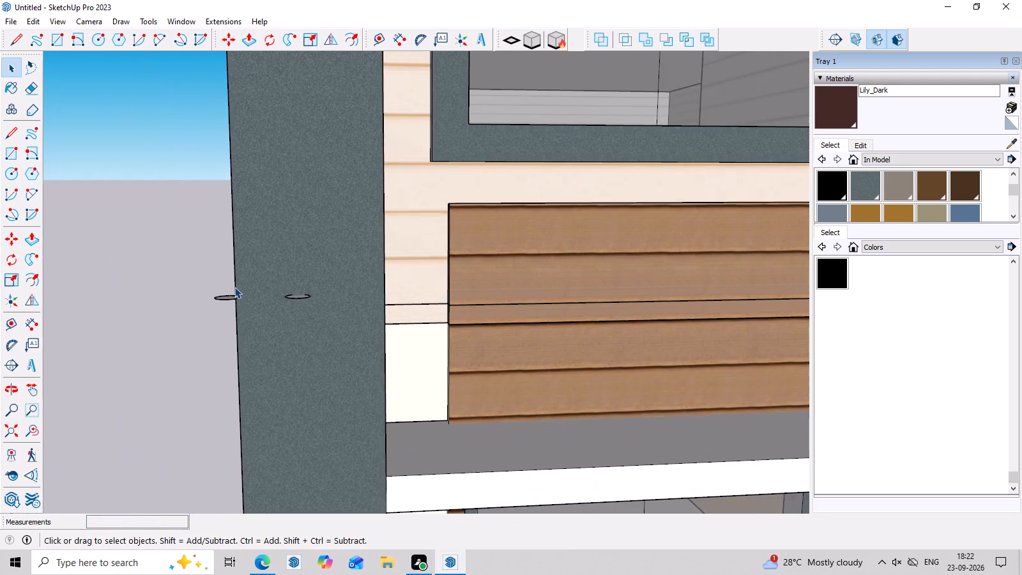
middle_click_drag(234, 287, 220, 386)
scroll(226, 312, "up", 3)
left_click_drag(227, 298, 224, 319)
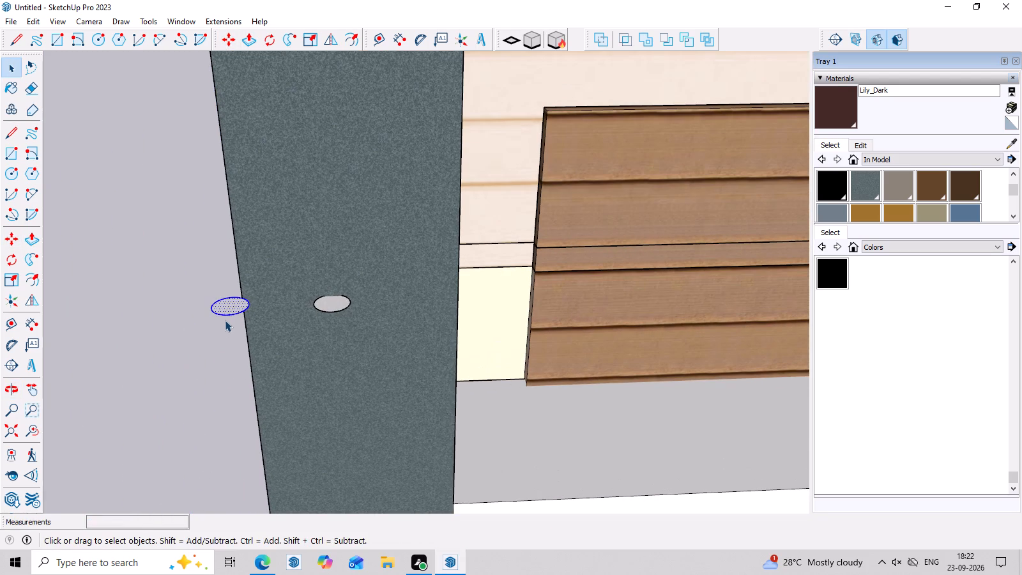
left_click(229, 315)
left_click(229, 308)
key("Delete")
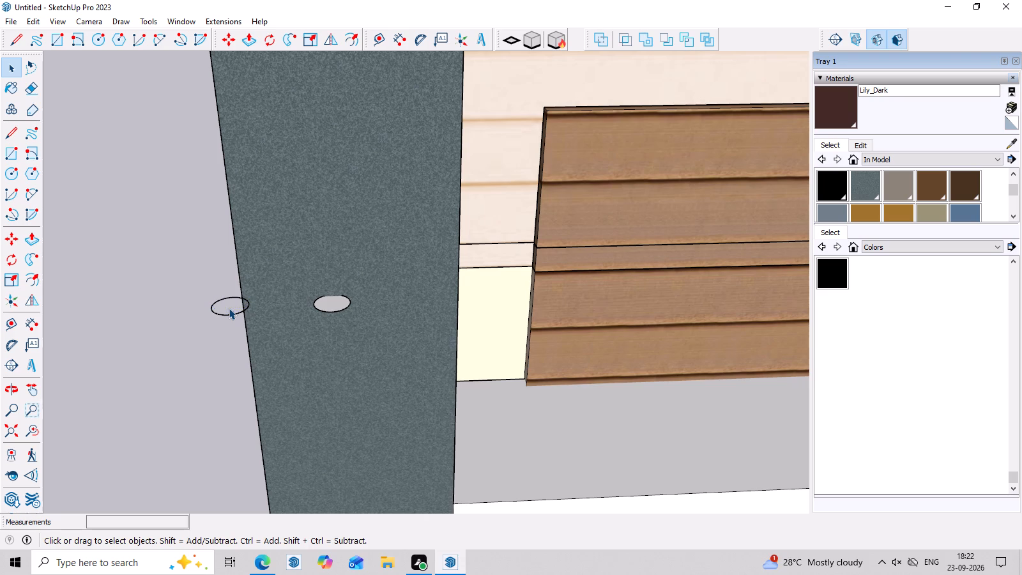
left_click_drag(229, 308, 229, 321)
left_click(229, 310)
left_click_drag(229, 310, 224, 328)
key("e")
left_click_drag(224, 279, 224, 328)
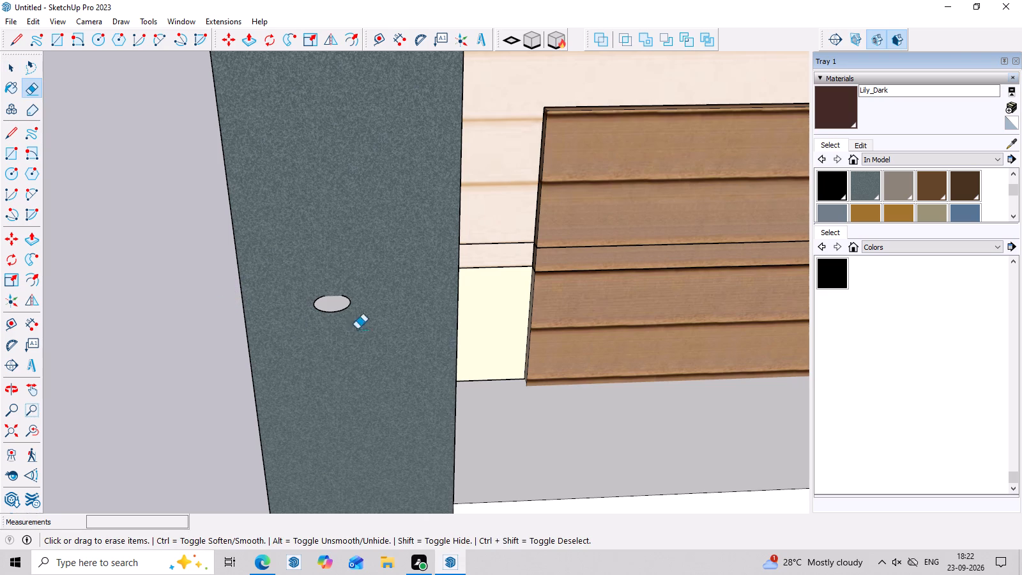
Move the lower circle in the middle of the column slightly outward, so the whole circle clears the column's front face.
key("space")
scroll(346, 305, "up", 5)
left_click(330, 300)
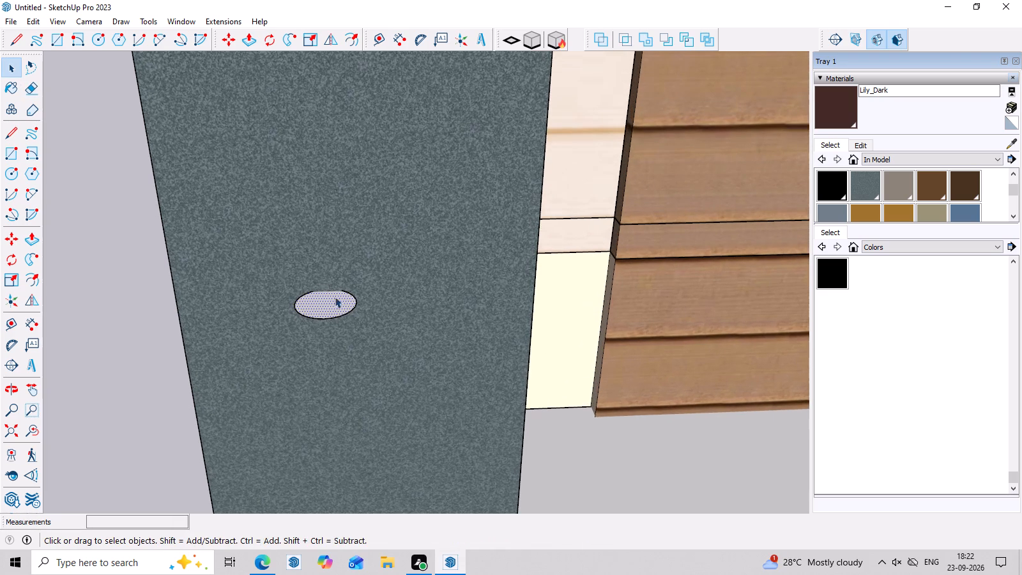
scroll(339, 291, "up", 2)
middle_click_drag(340, 291, 340, 351)
key("m")
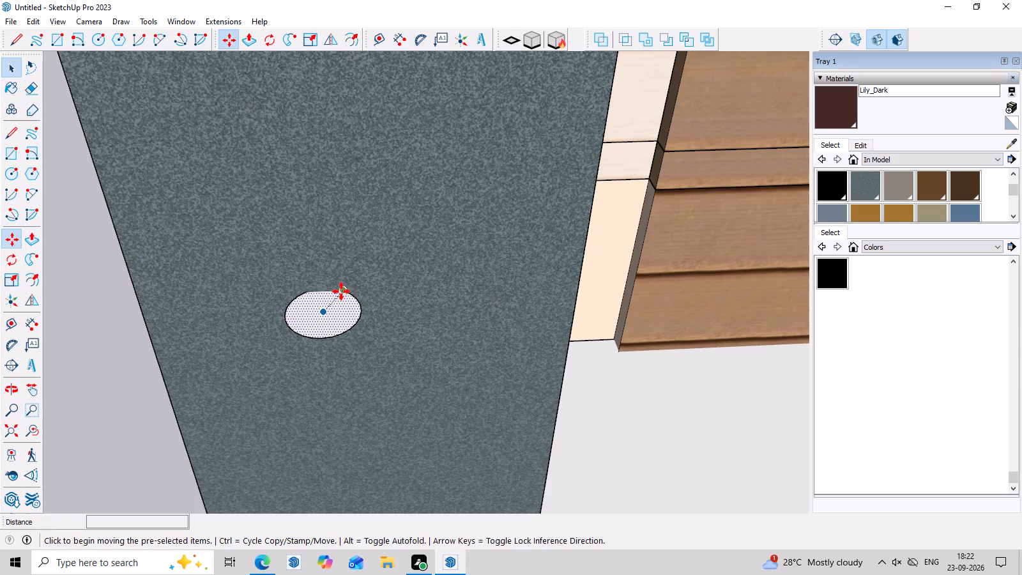
scroll(331, 287, "up", 3)
left_click(316, 360)
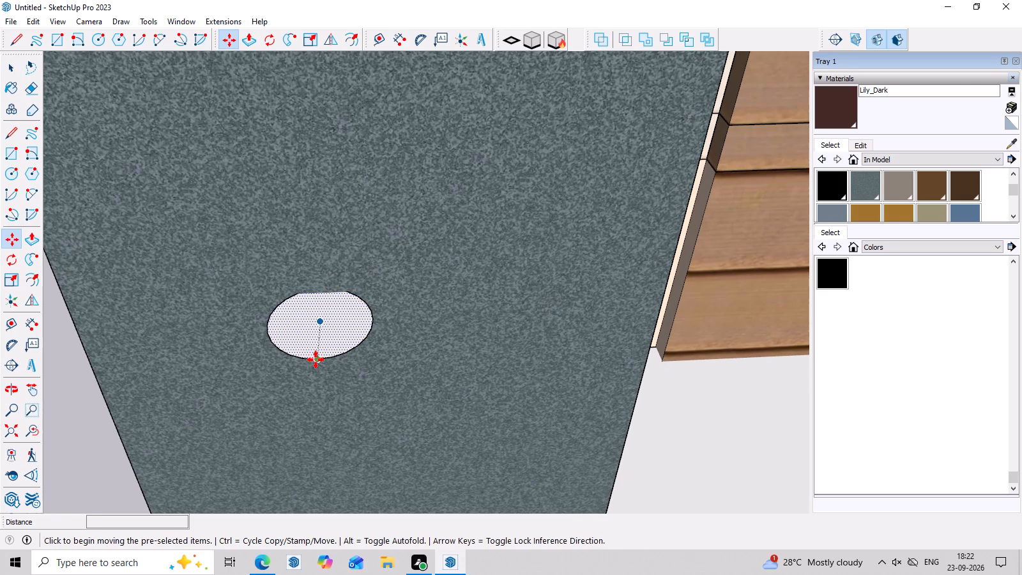
left_click(316, 371)
scroll(378, 353, "down", 9)
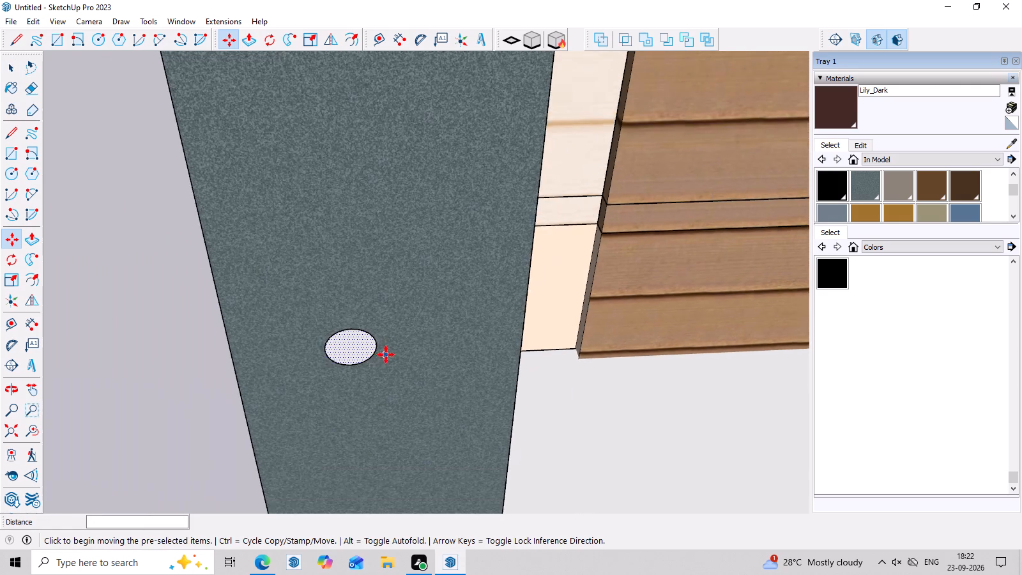
Move the upper circle, beside the projecting slab, about 1" outward from the column's front face.
scroll(386, 355, "down", 14)
scroll(422, 395, "down", 4)
scroll(414, 250, "up", 5)
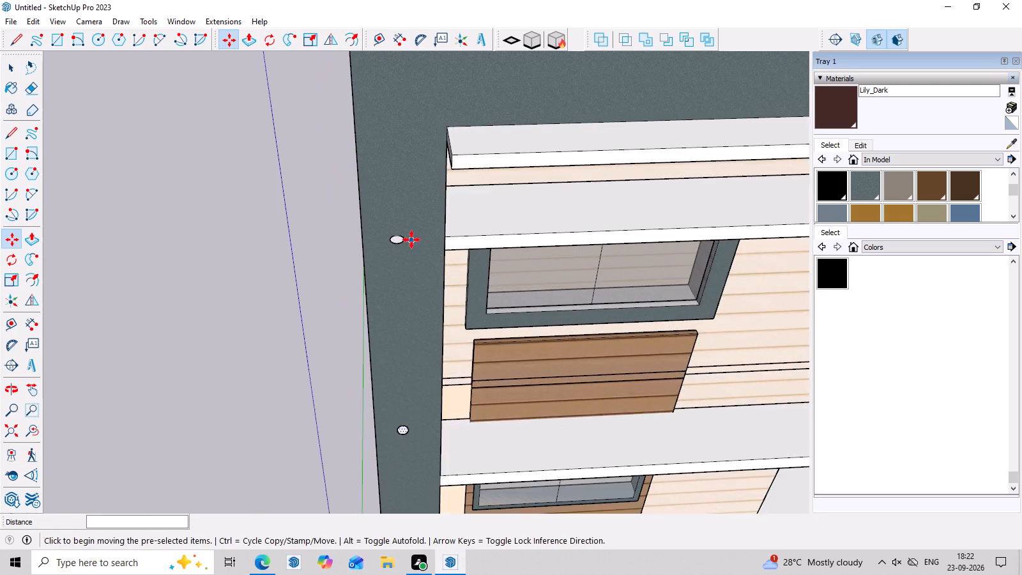
scroll(411, 240, "up", 10)
key("space")
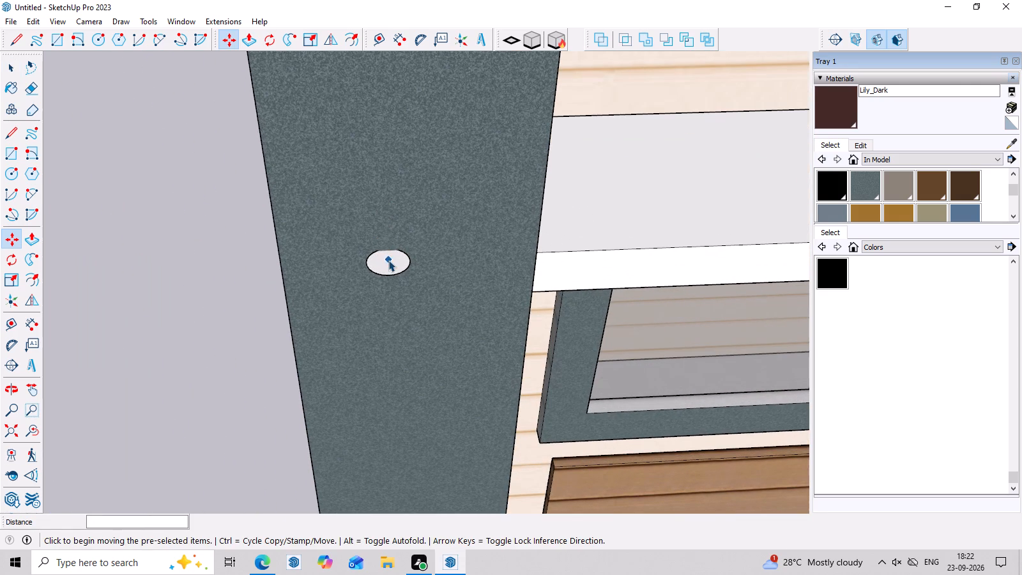
left_click(386, 269)
middle_click_drag(399, 265, 399, 323)
scroll(399, 316, "up", 7)
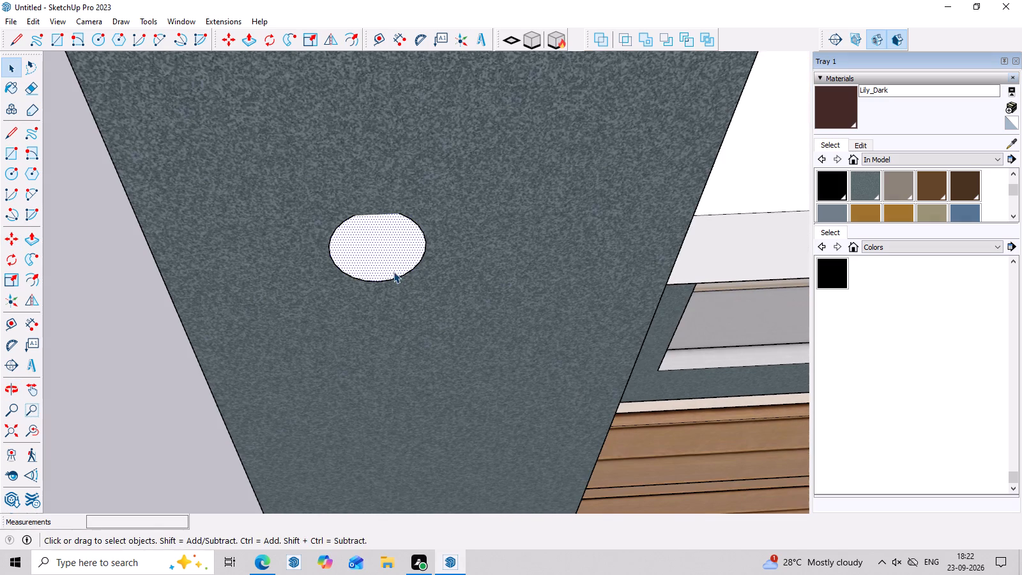
key("m")
left_click(379, 280)
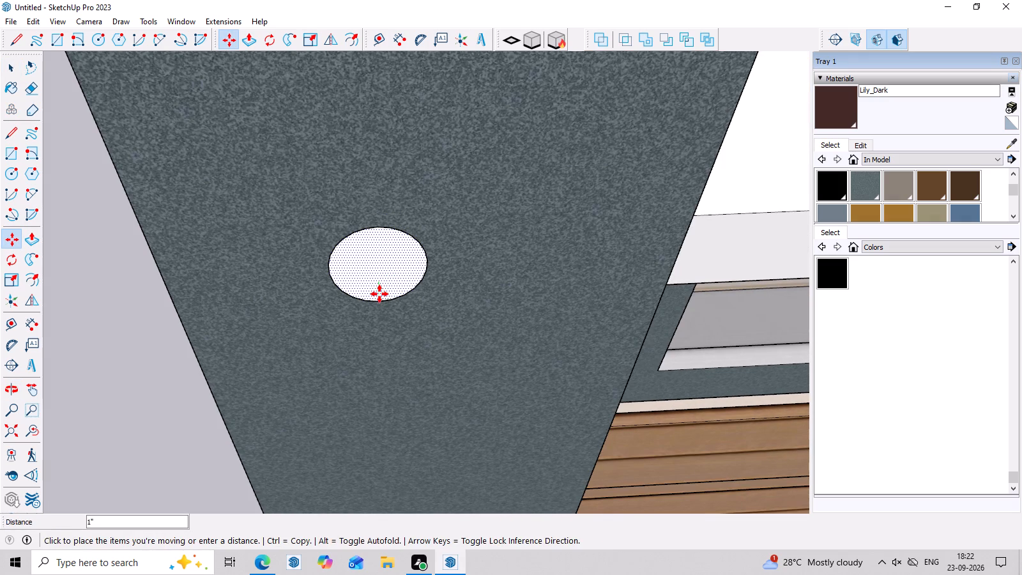
left_click(379, 294)
Push/Pull the lower circle on the column about 5" downward into a small cylinder.
scroll(382, 291, "down", 20)
scroll(382, 291, "down", 4)
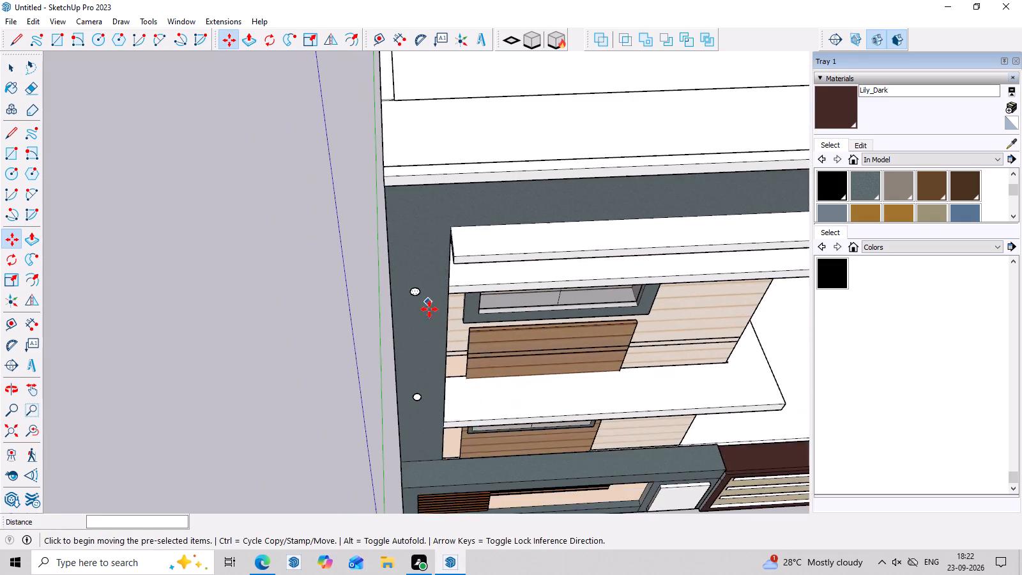
middle_click_drag(489, 355, 458, 172)
scroll(423, 307, "up", 7)
middle_click_drag(408, 380, 409, 293)
scroll(363, 337, "up", 10)
middle_click_drag(403, 264, 407, 315)
key("space")
left_click(366, 300)
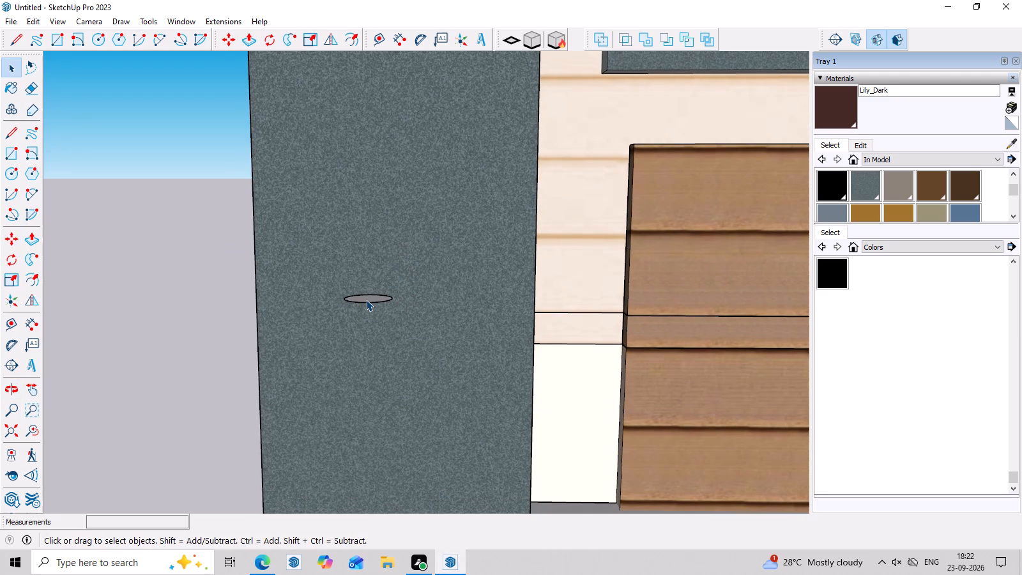
key("p")
left_click(372, 295)
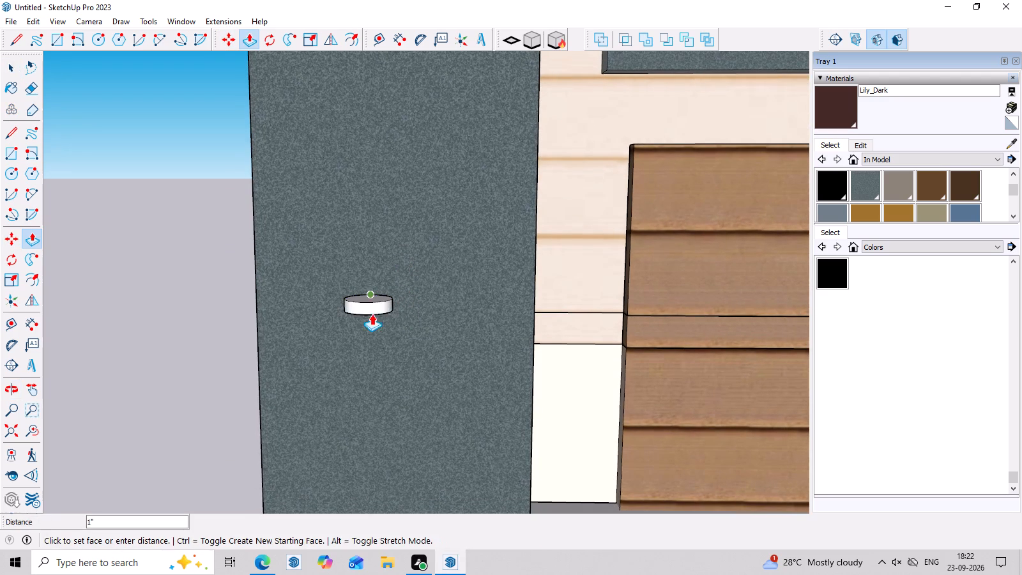
left_click(368, 355)
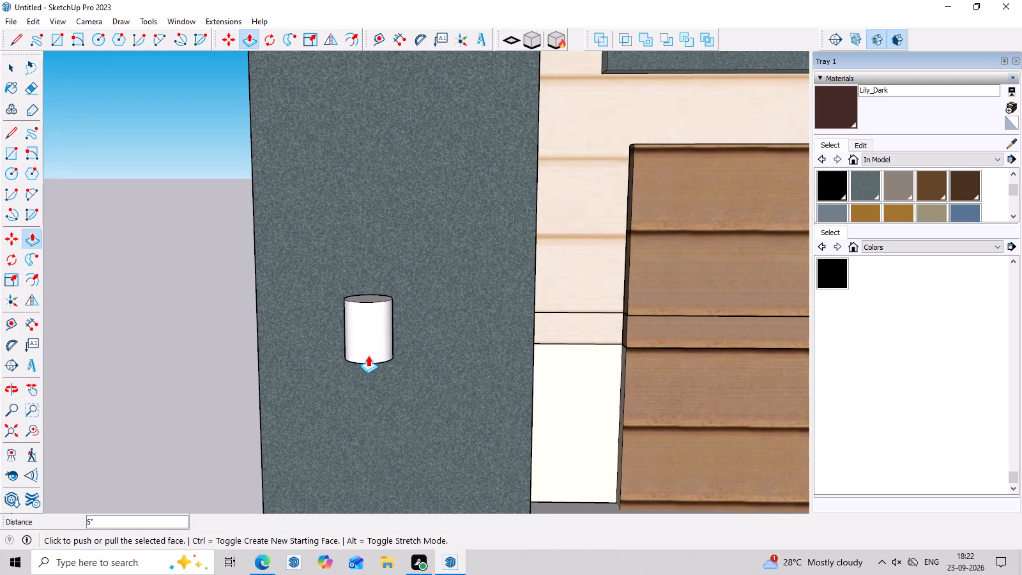
Extrude the upper circle on the column downward by the same 5" into a matching cylinder.
scroll(385, 351, "down", 20)
scroll(385, 351, "down", 2)
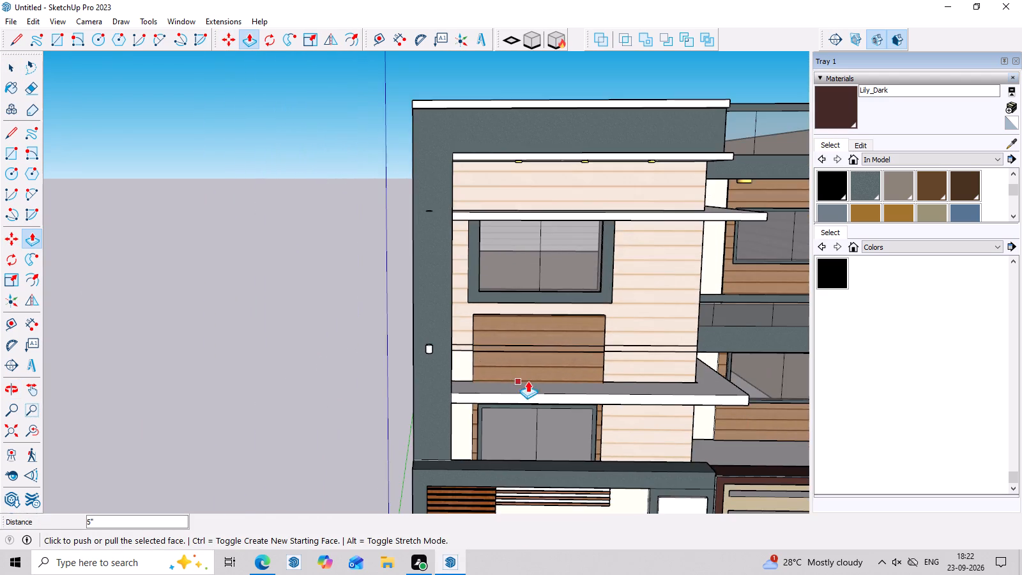
middle_click_drag(537, 392, 541, 419)
scroll(423, 158, "up", 15)
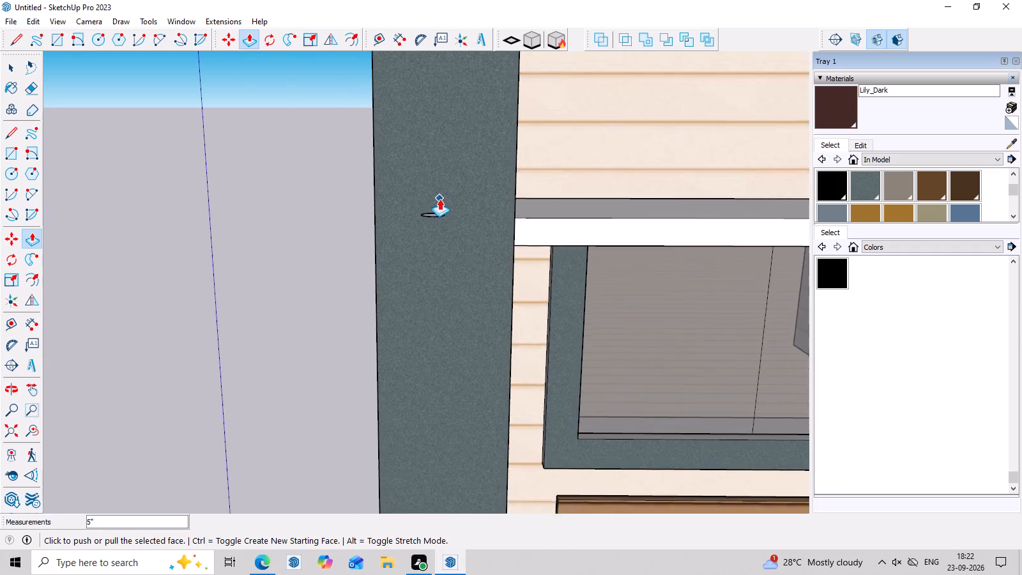
scroll(439, 199, "up", 2)
middle_click_drag(440, 207, 433, 282)
scroll(431, 256, "up", 7)
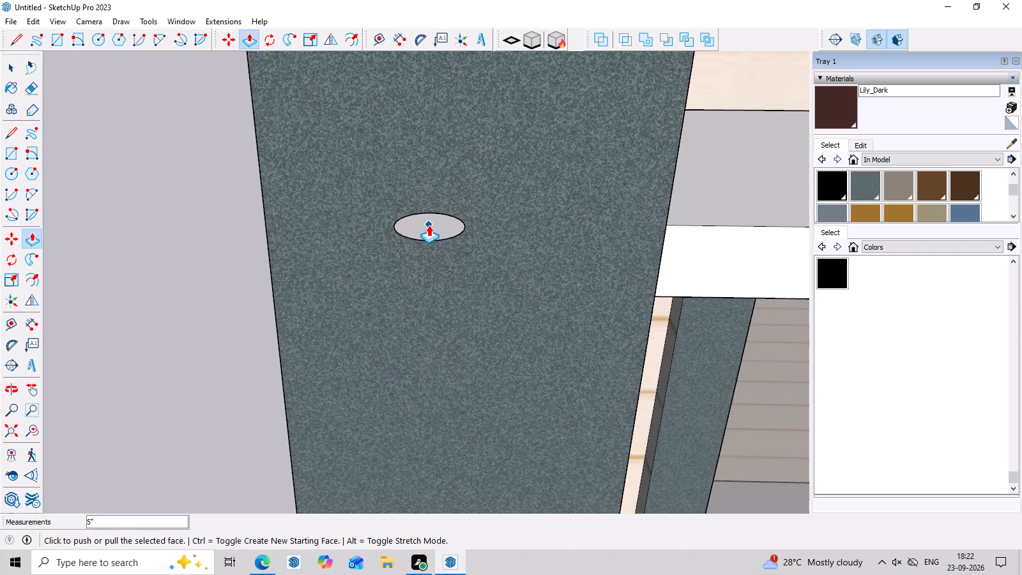
key("space")
left_click(430, 225)
key("p")
double_click(430, 225)
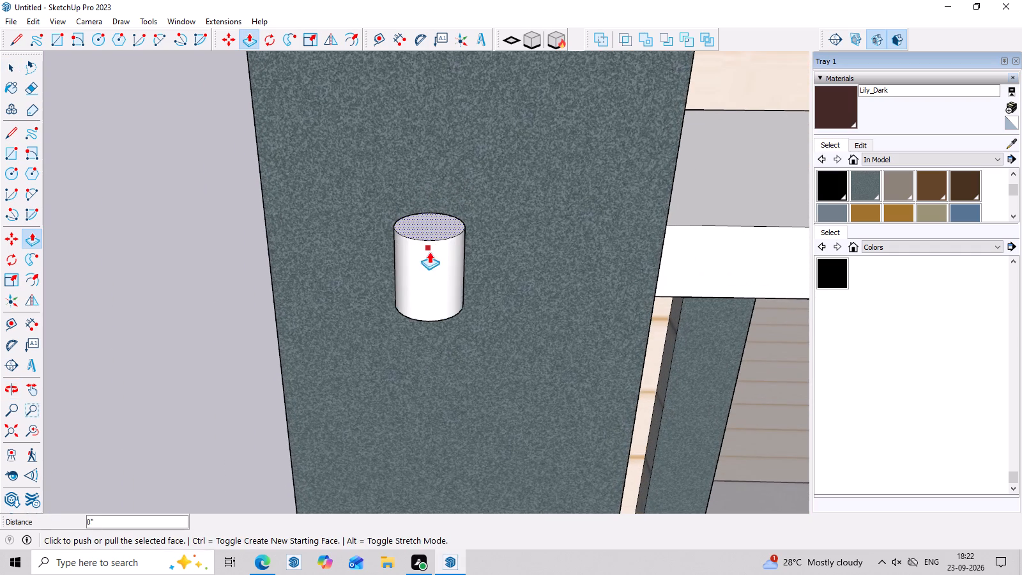
Examine the whole front elevation and the two column cylinders from several angles.
scroll(428, 260, "down", 20)
scroll(428, 260, "down", 1)
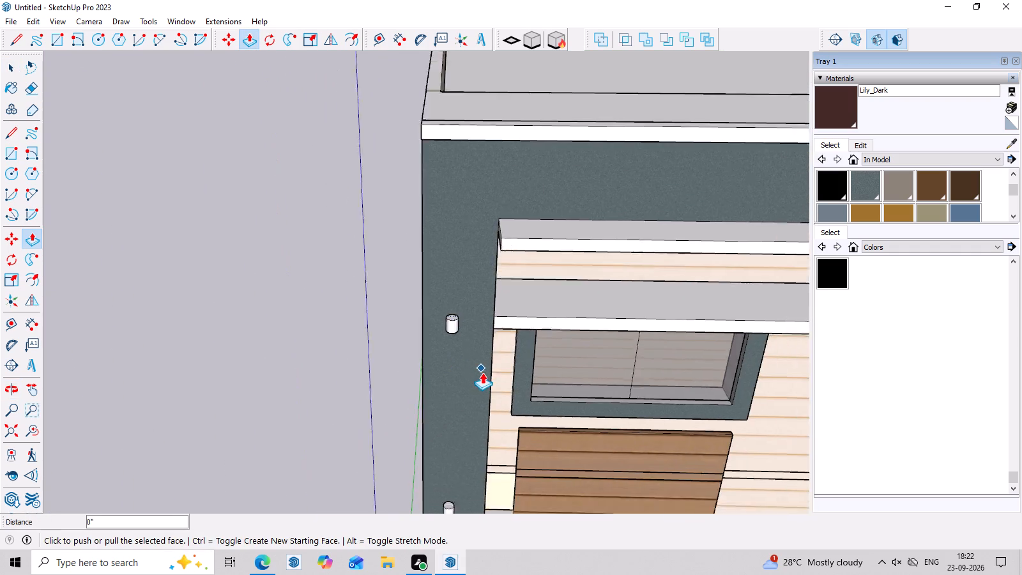
scroll(482, 372, "down", 2)
middle_click_drag(520, 406, 521, 246)
scroll(465, 220, "down", 8)
middle_click_drag(671, 378, 632, 379)
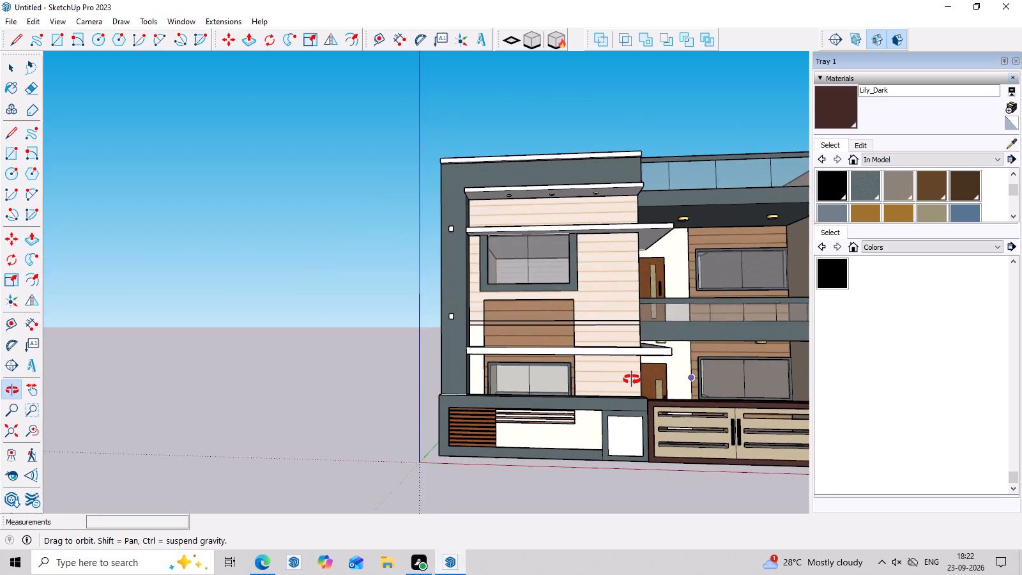
middle_click_drag(632, 379, 615, 382)
scroll(615, 382, "up", 4)
scroll(385, 319, "down", 8)
middle_click_drag(724, 477, 749, 482)
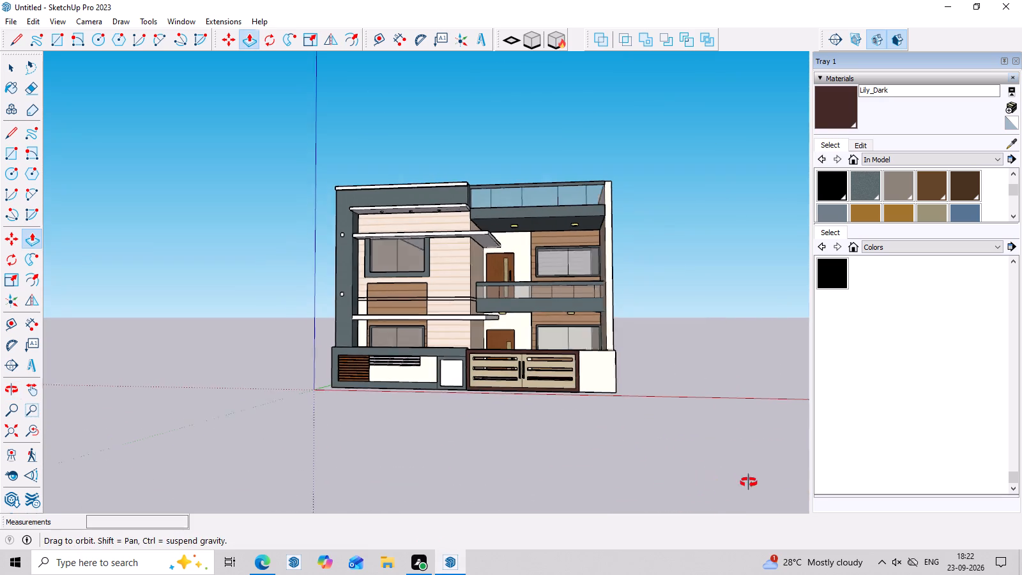
middle_click_drag(749, 482, 717, 516)
scroll(165, 320, "up", 7)
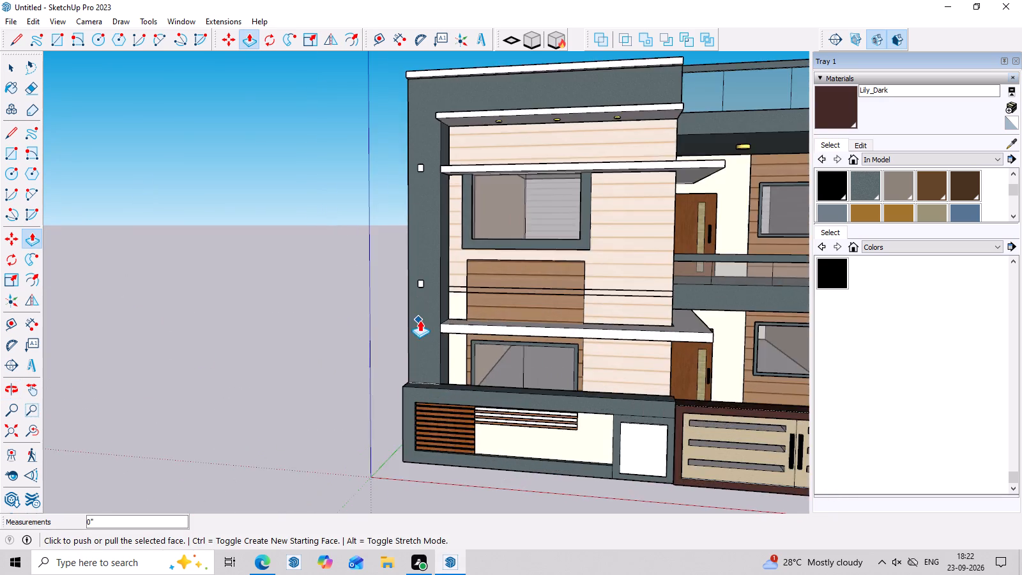
scroll(262, 270, "down", 7)
middle_click_drag(746, 368, 840, 367)
scroll(554, 261, "up", 7)
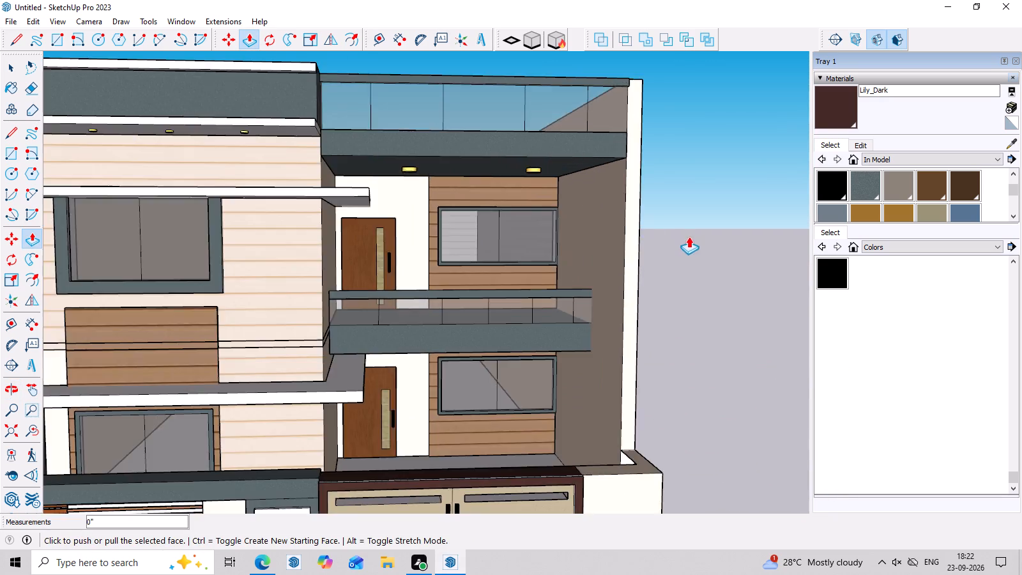
scroll(689, 237, "down", 6)
middle_click_drag(712, 314, 713, 298)
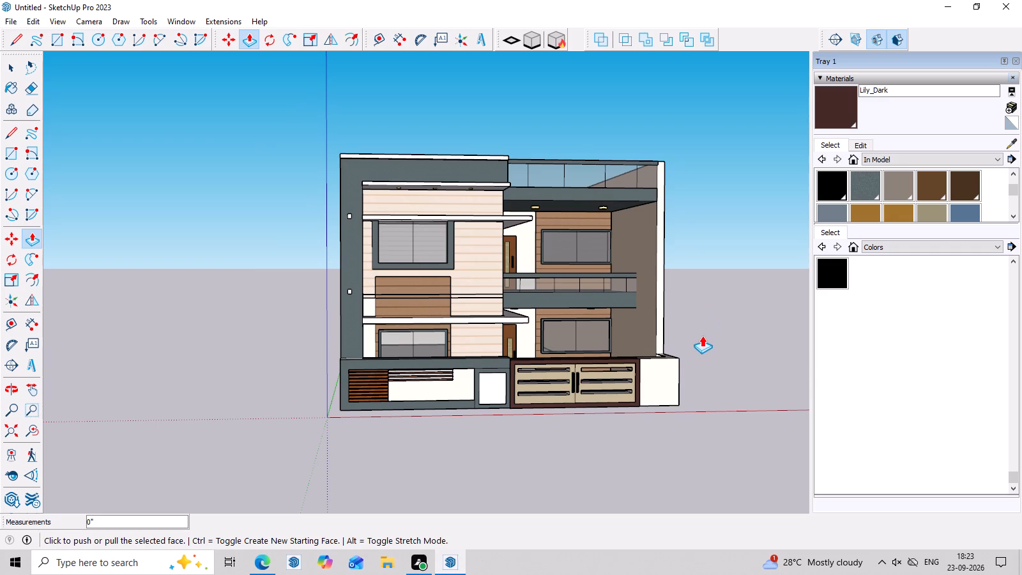
scroll(377, 209, "up", 7)
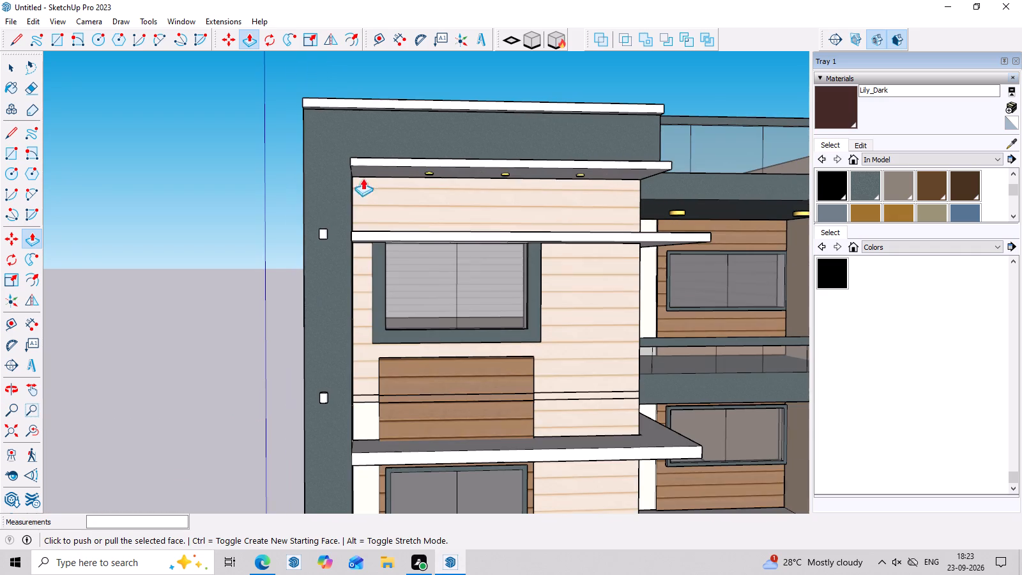
Copy the upper white cylinder from the dark grey column to just below the upper window frame, about 6' 7" away.
key("space")
left_click(321, 234)
scroll(320, 234, "up", 2)
middle_click_drag(319, 233, 306, 314)
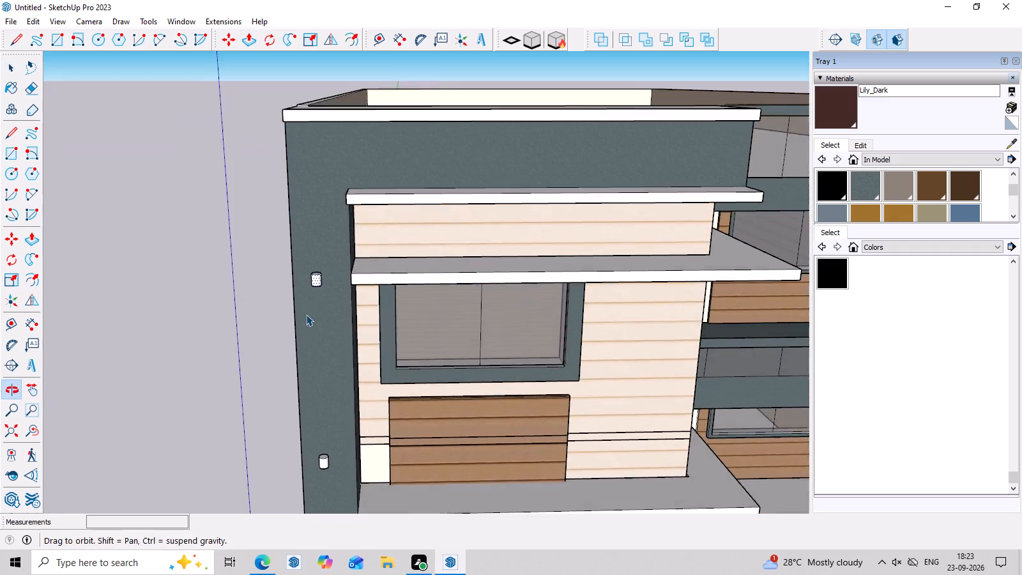
middle_click_drag(306, 314, 307, 312)
scroll(321, 287, "up", 7)
triple_click(310, 284)
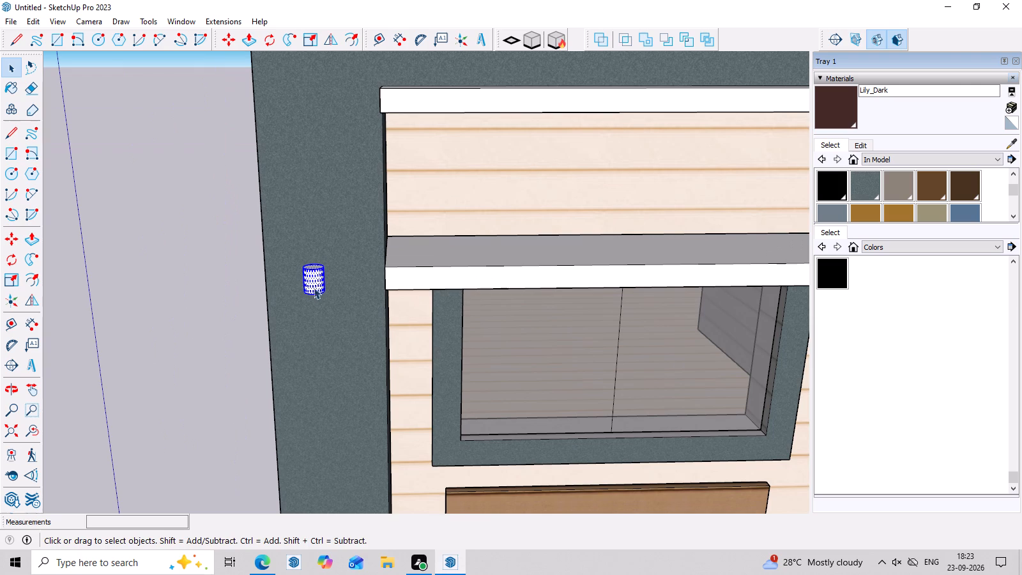
key("m")
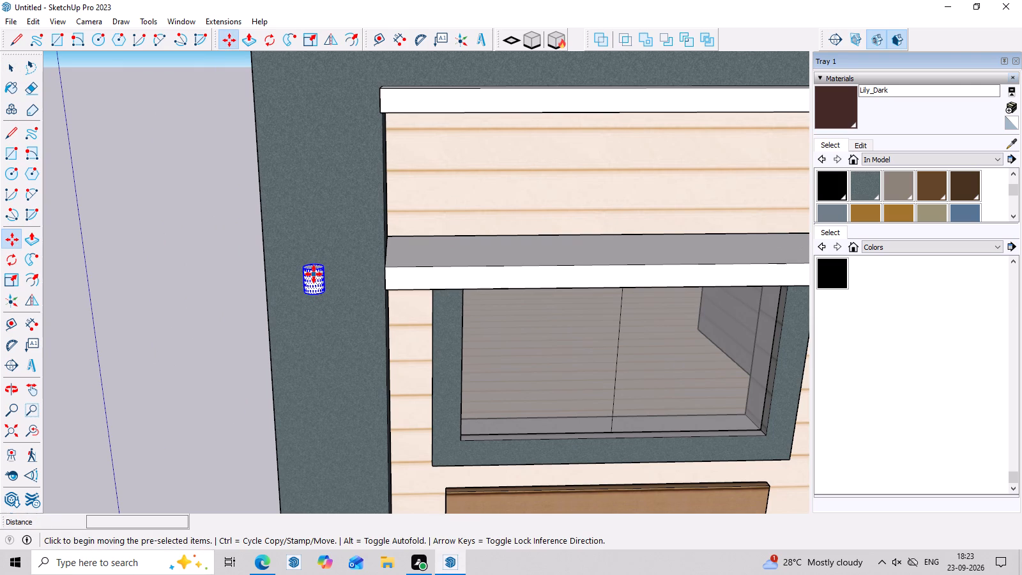
left_click(314, 270)
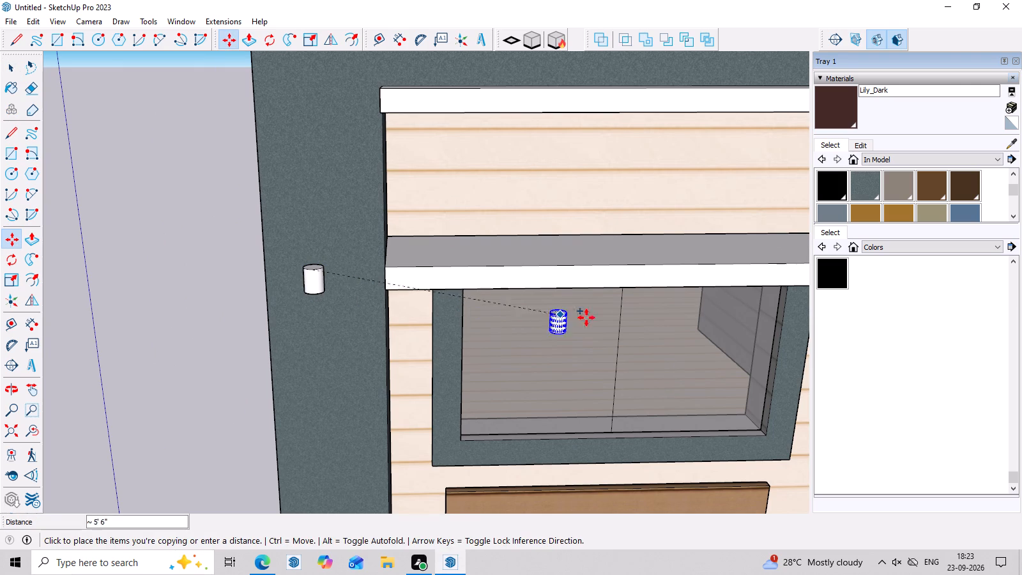
scroll(637, 323, "down", 14)
scroll(690, 358, "up", 2)
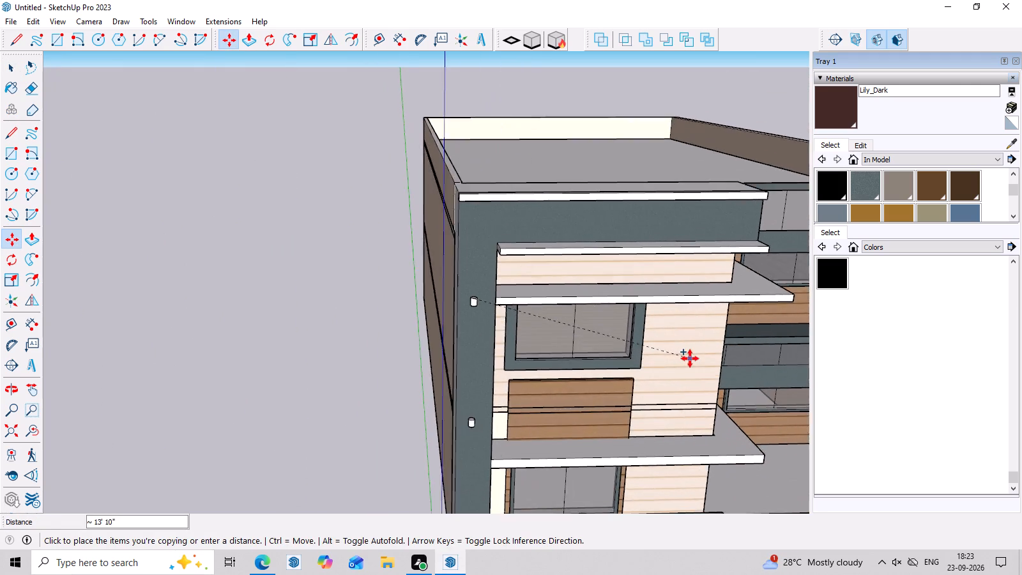
scroll(690, 358, "up", 2)
middle_click_drag(690, 359, 578, 261)
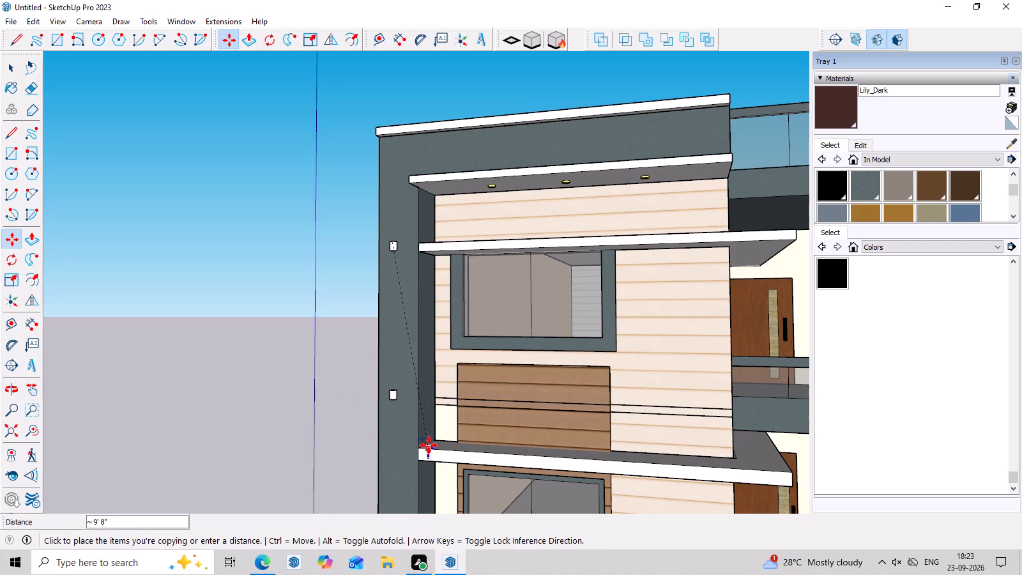
scroll(434, 443, "up", 6)
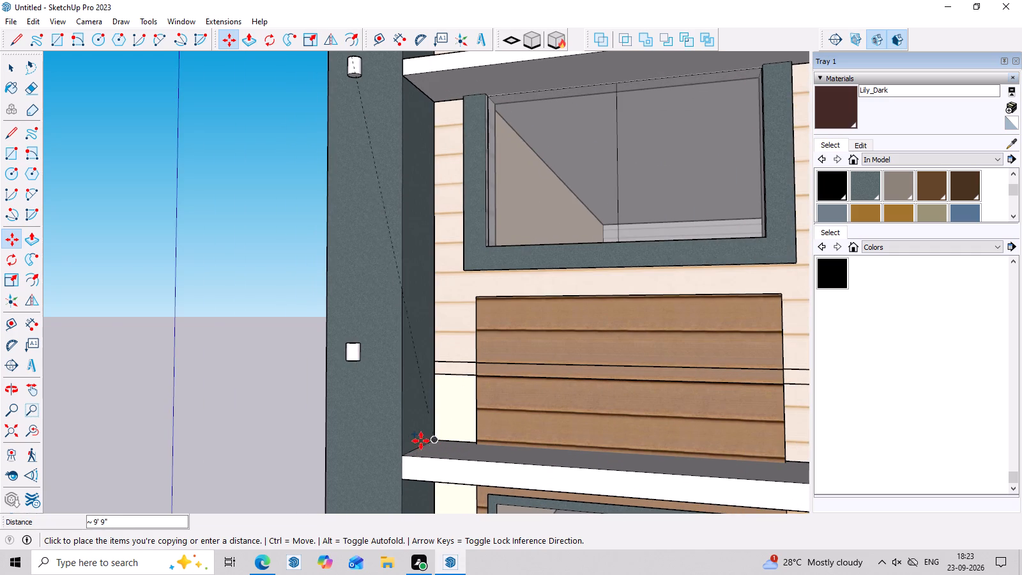
left_click(496, 266)
Move the copied cylinder about 4' 4" outward from beneath the window frame toward the front column.
middle_click_drag(534, 280, 492, 331)
scroll(485, 278, "up", 6)
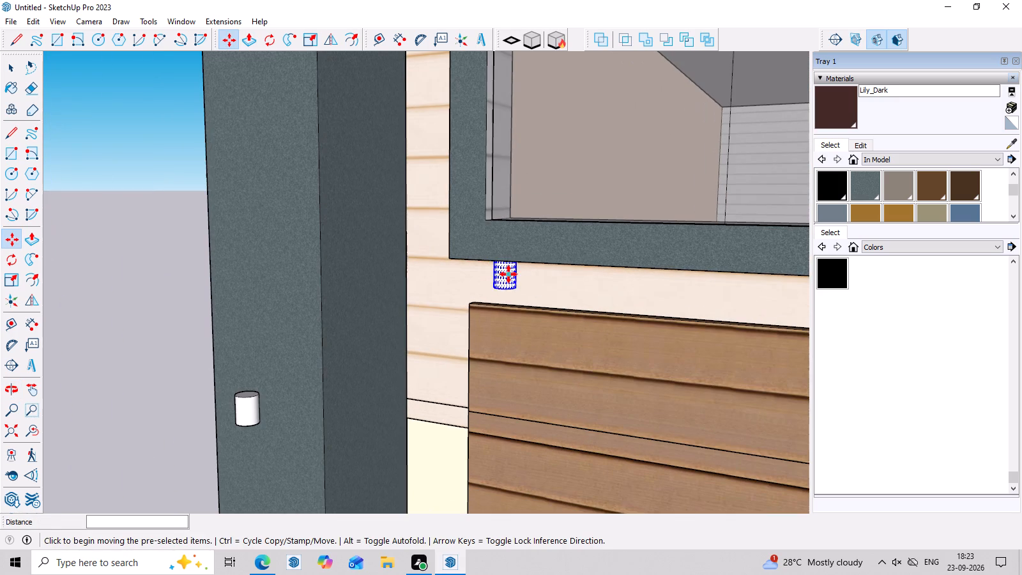
double_click(504, 289)
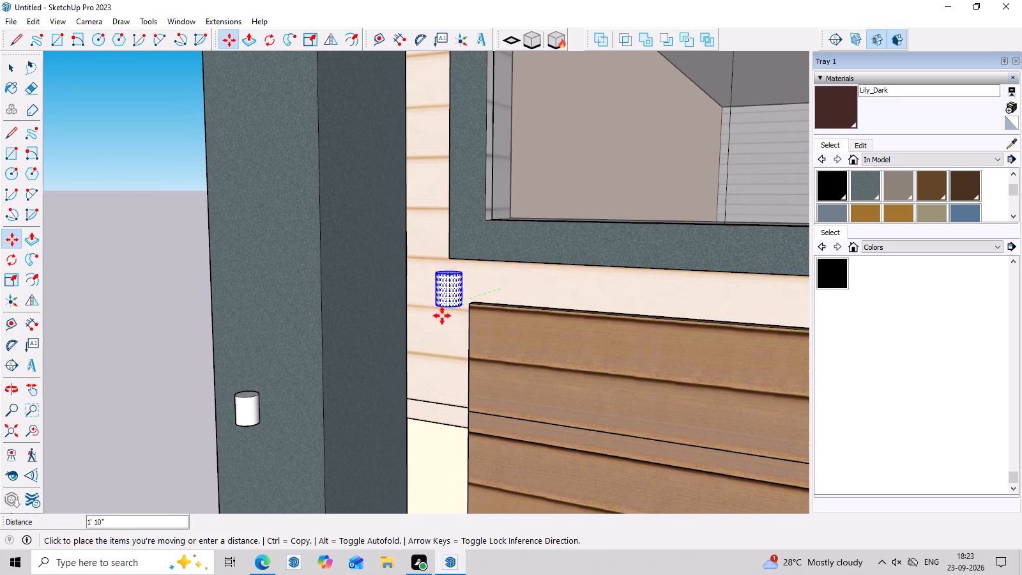
left_click(330, 338)
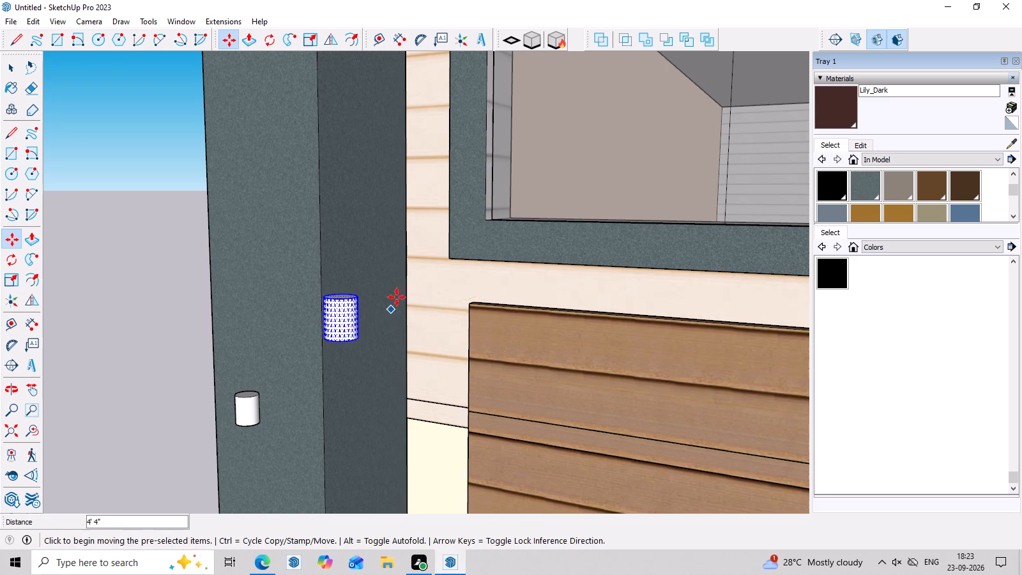
Move the copied cylinder about 7' 3" across the facade, in front of the brown wood panel.
scroll(398, 293, "down", 15)
middle_click_drag(385, 343, 278, 365)
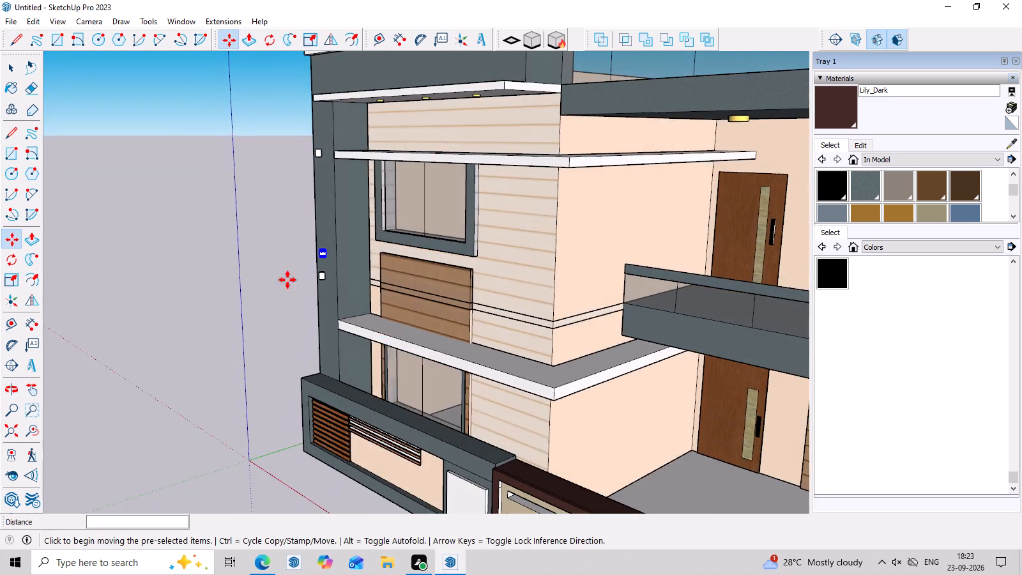
scroll(328, 245, "up", 7)
left_click(319, 264)
scroll(531, 332, "down", 3)
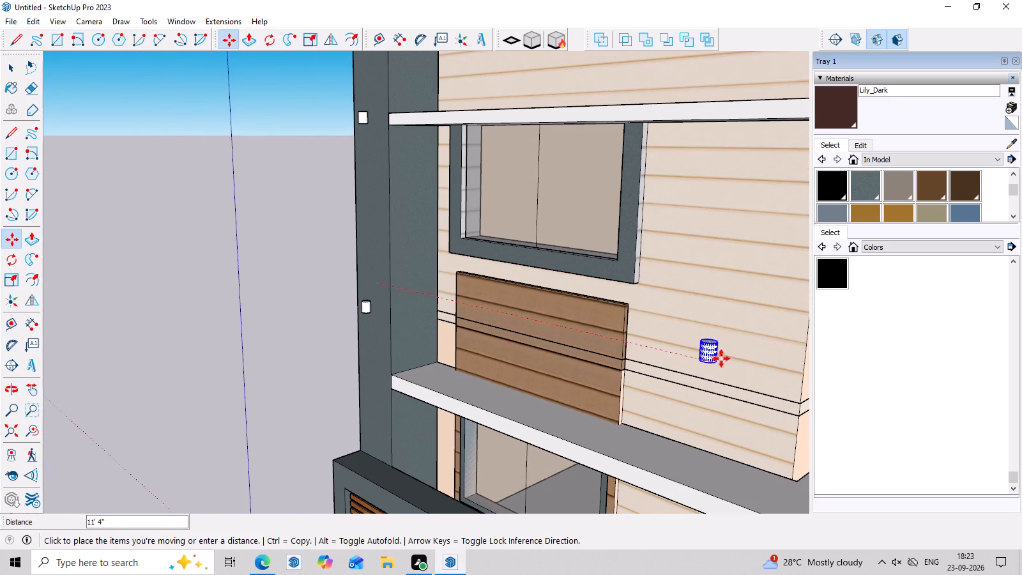
middle_click_drag(724, 358, 689, 360)
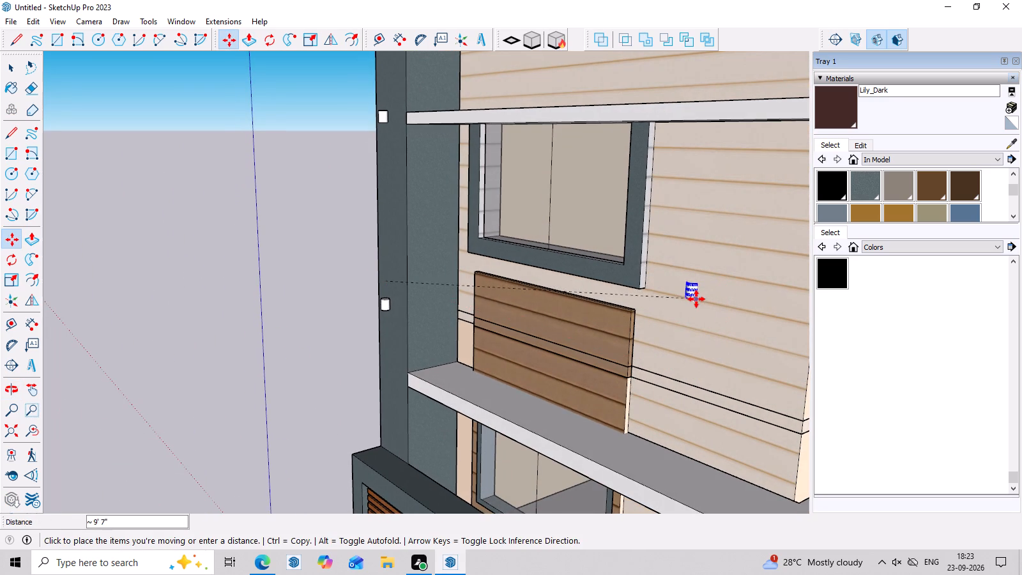
left_click(585, 318)
Shift the copied cylinder past the brown wood panel and back toward the cream siding near the wall's corner.
middle_click_drag(688, 331, 553, 328)
scroll(513, 325, "up", 3)
scroll(482, 322, "down", 3)
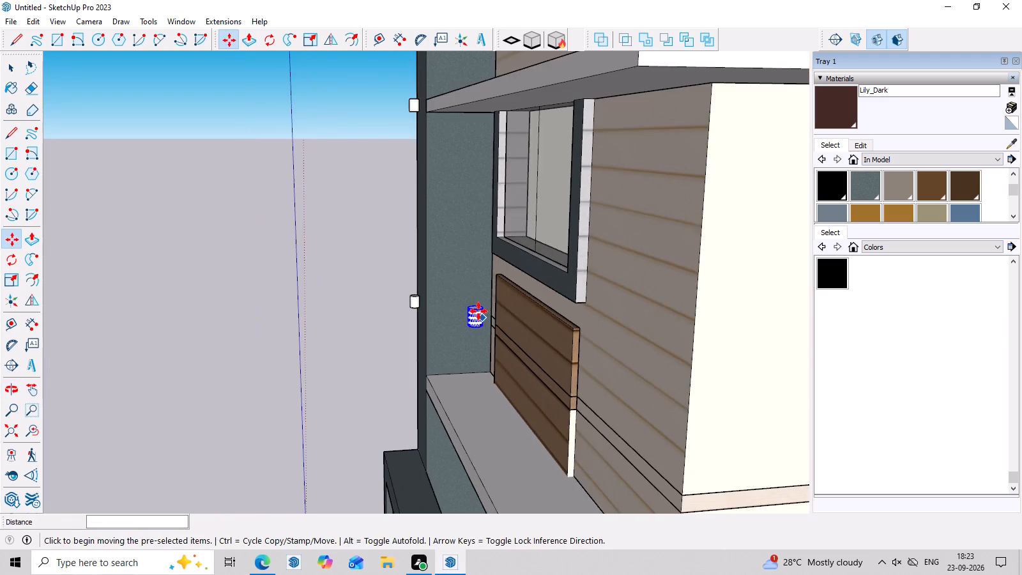
scroll(478, 311, "down", 5)
middle_click_drag(530, 359, 492, 343)
scroll(469, 317, "up", 7)
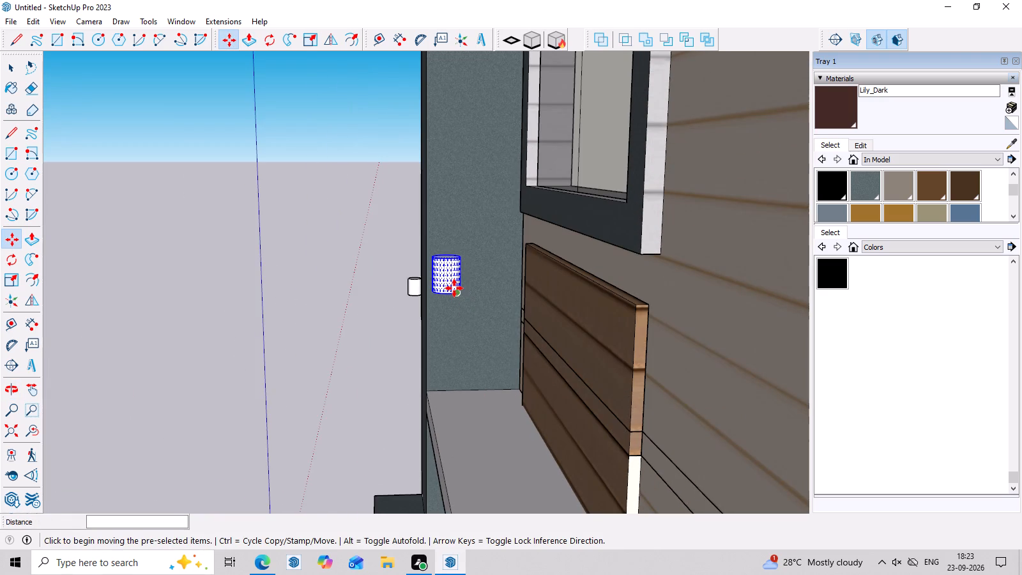
double_click(454, 288)
scroll(563, 330, "down", 5)
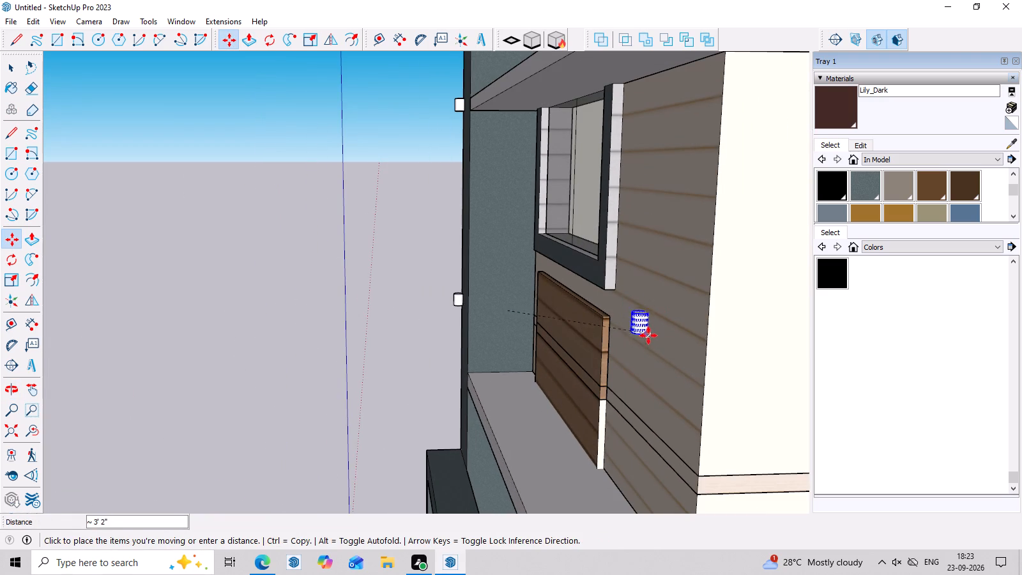
left_click(655, 360)
middle_click_drag(675, 369, 641, 341)
scroll(625, 333, "up", 9)
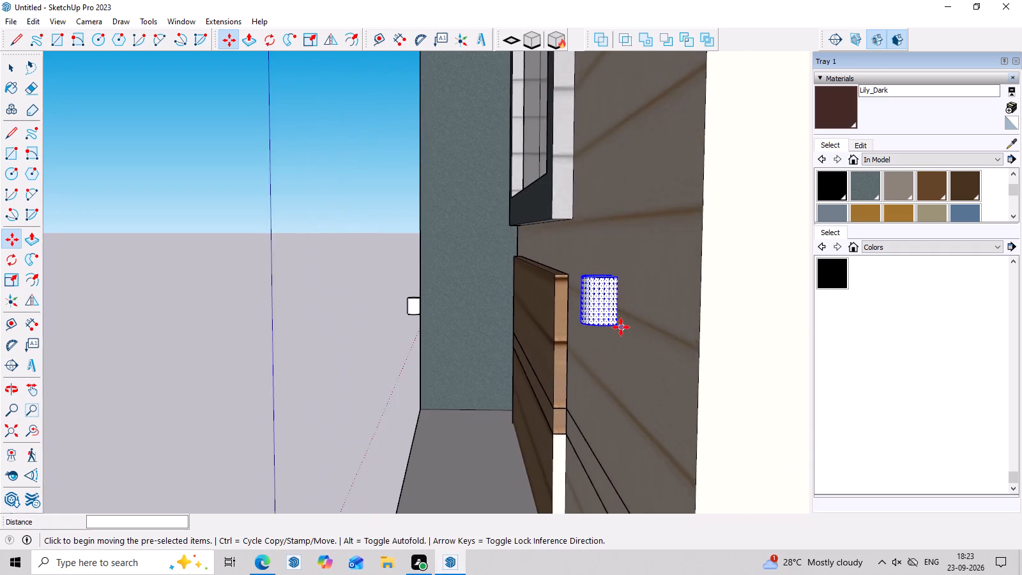
scroll(621, 327, "up", 2)
left_click(618, 324)
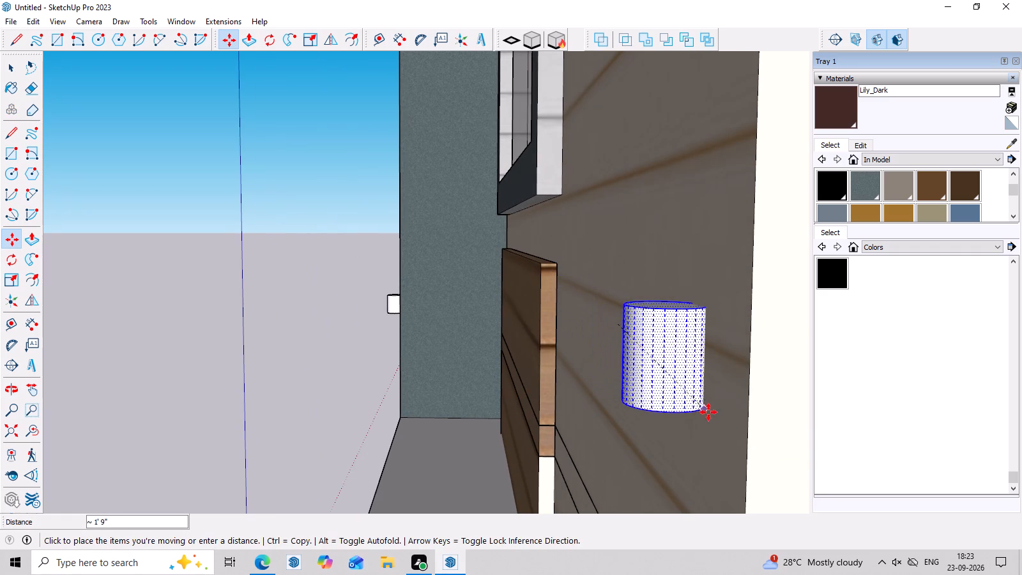
left_click(747, 420)
Fine-tune the cylinder's depth, shifting it about 1" outward and nudging it back against the cream siding face.
middle_click_drag(746, 420, 661, 417)
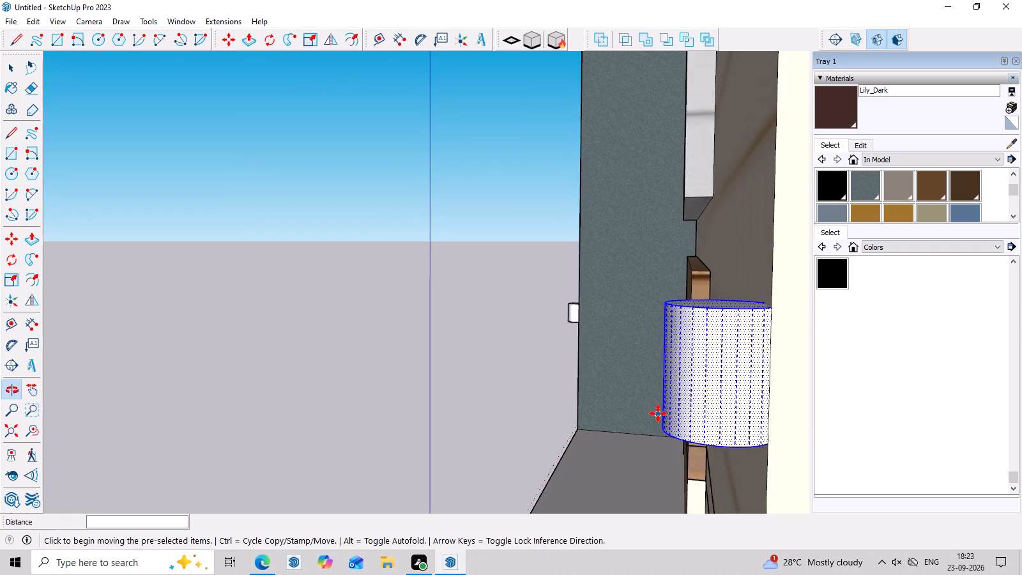
scroll(658, 413, "up", 3)
scroll(672, 355, "down", 9)
middle_click_drag(680, 309, 674, 419)
scroll(670, 362, "up", 3)
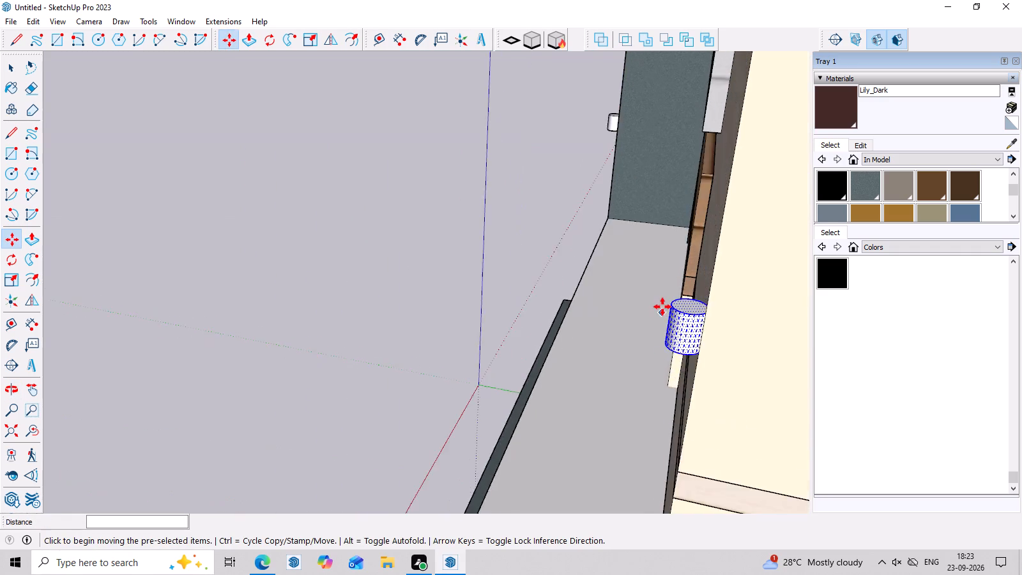
scroll(662, 307, "up", 5)
scroll(722, 332, "up", 3)
scroll(631, 286, "down", 7)
middle_click_drag(664, 289, 664, 348)
scroll(664, 348, "down", 1)
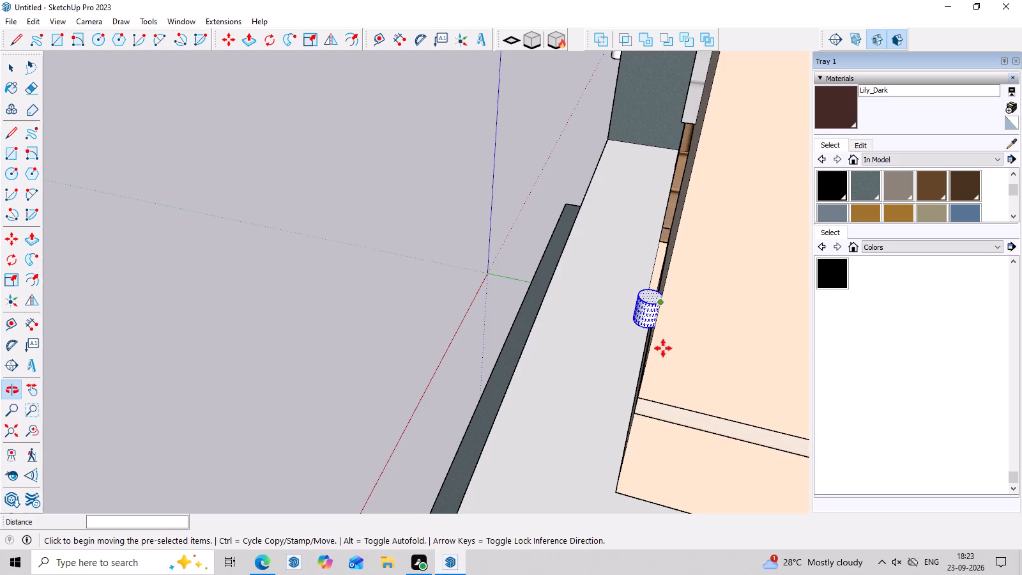
scroll(636, 296, "up", 4)
left_click(646, 296)
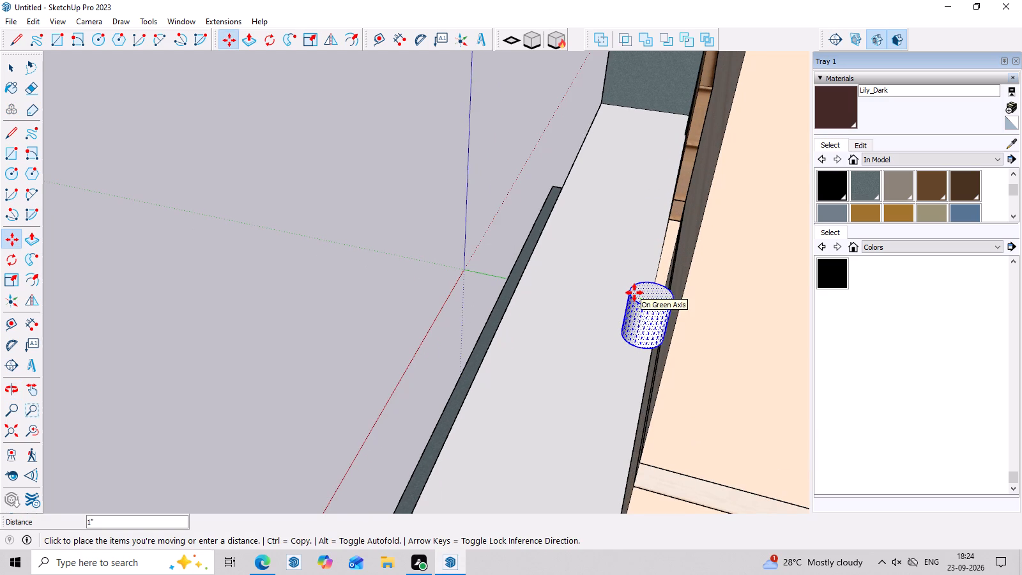
left_click(634, 293)
scroll(653, 326, "up", 10)
left_click(666, 356)
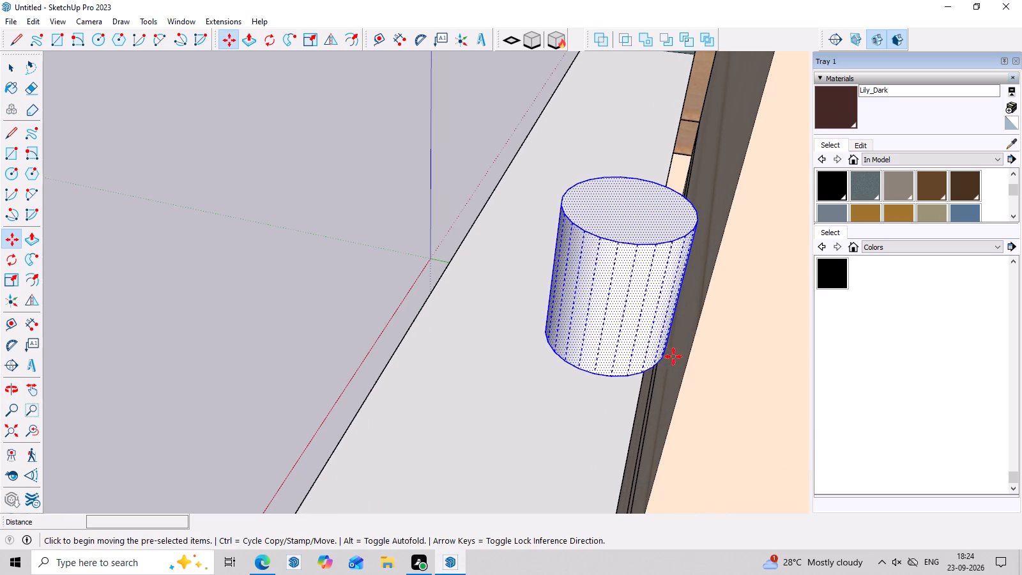
left_click(684, 356)
Move the cylinder about 2' 5" along the cream siding from the corner toward the upper window.
scroll(591, 217, "down", 8)
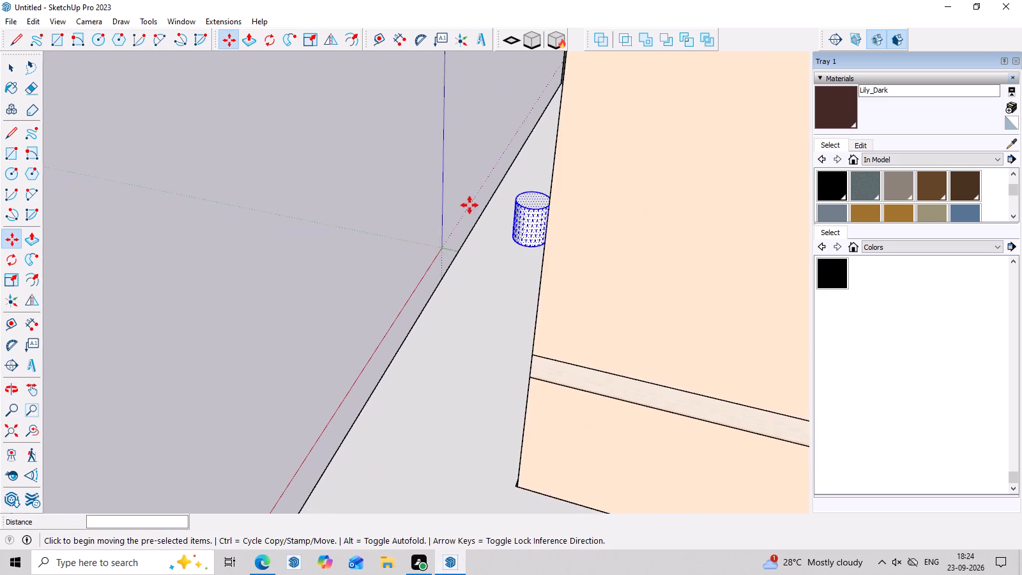
scroll(469, 205, "down", 4)
middle_click_drag(499, 270, 834, 369)
scroll(664, 199, "up", 4)
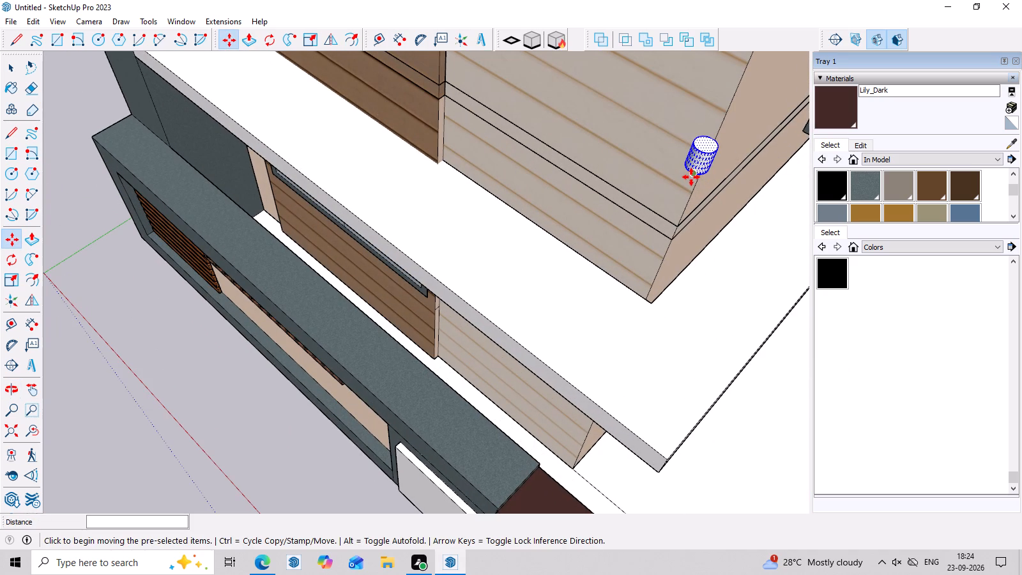
scroll(691, 177, "down", 12)
middle_click_drag(667, 286, 767, 195)
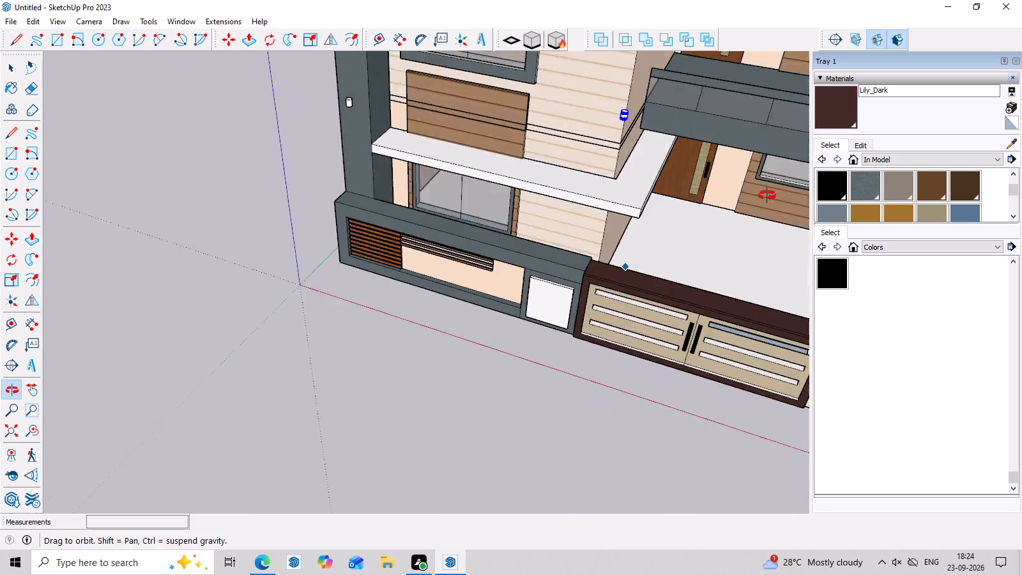
middle_click_drag(767, 195, 770, 112)
scroll(553, 98, "down", 8)
scroll(555, 232, "down", 3)
middle_click_drag(670, 324, 742, 266)
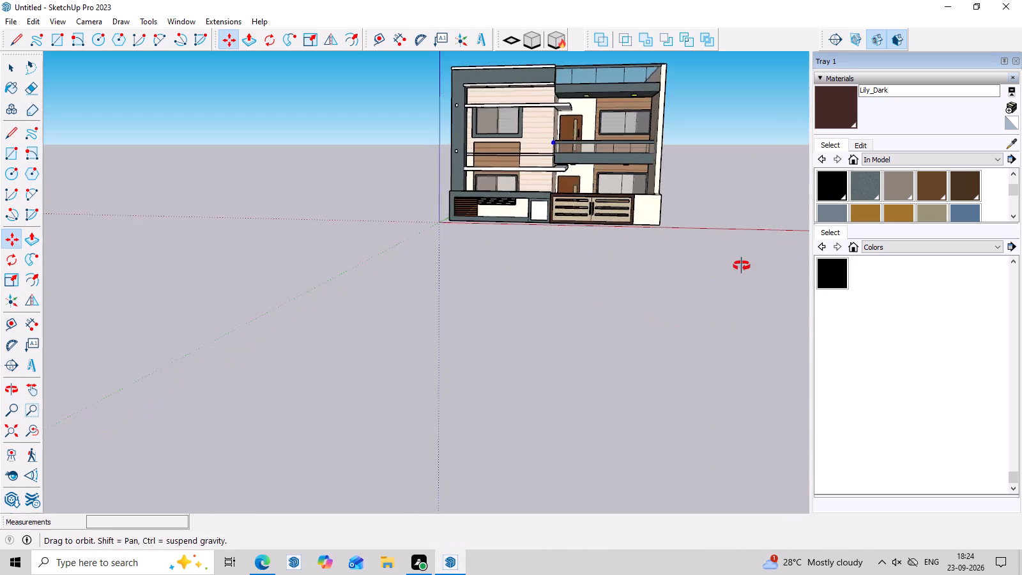
middle_click_drag(742, 266, 744, 264)
scroll(499, 118, "up", 12)
middle_click_drag(666, 329, 695, 277)
scroll(662, 233, "up", 4)
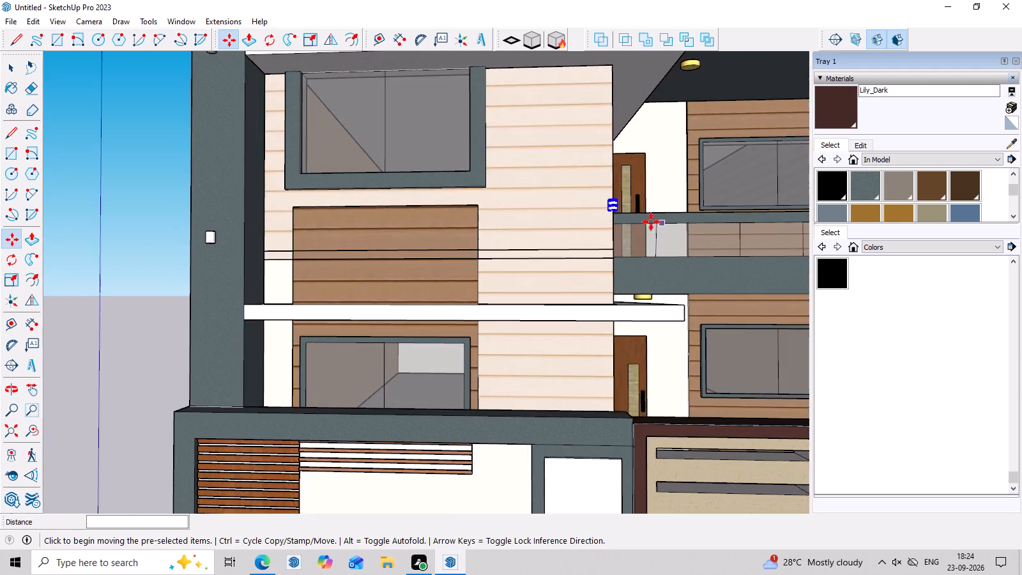
scroll(651, 222, "up", 8)
left_click(581, 257)
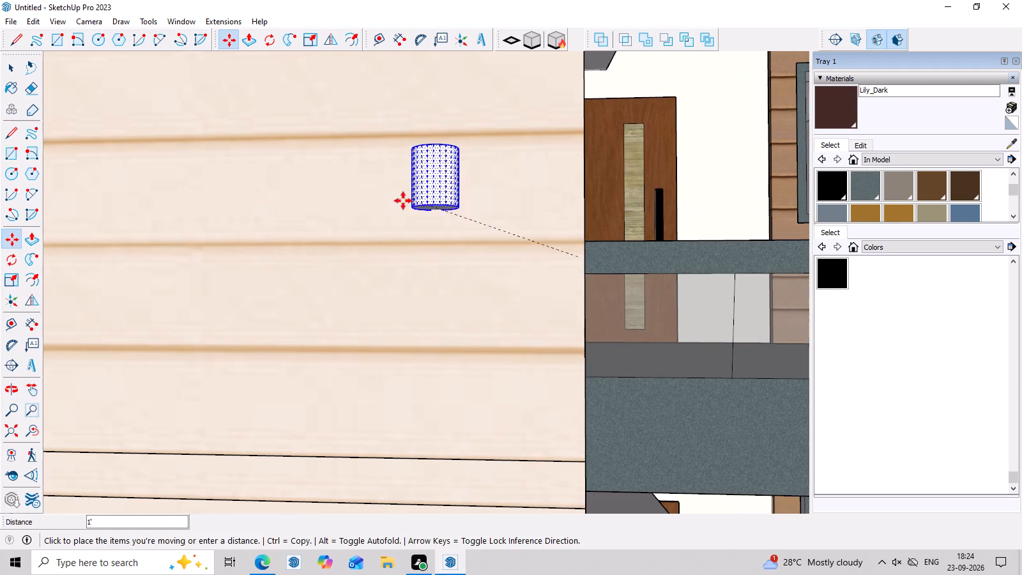
scroll(303, 176, "down", 8)
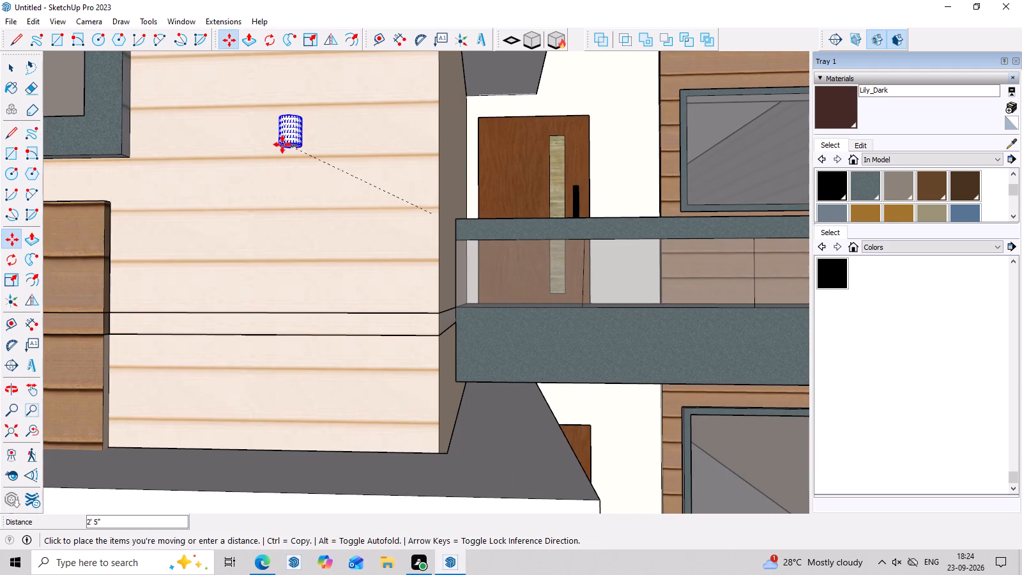
left_click(280, 154)
Raise the cylinder about 6" on the cream siding between the upper window and the wall's corner.
scroll(293, 163, "down", 16)
middle_click_drag(514, 333, 574, 341)
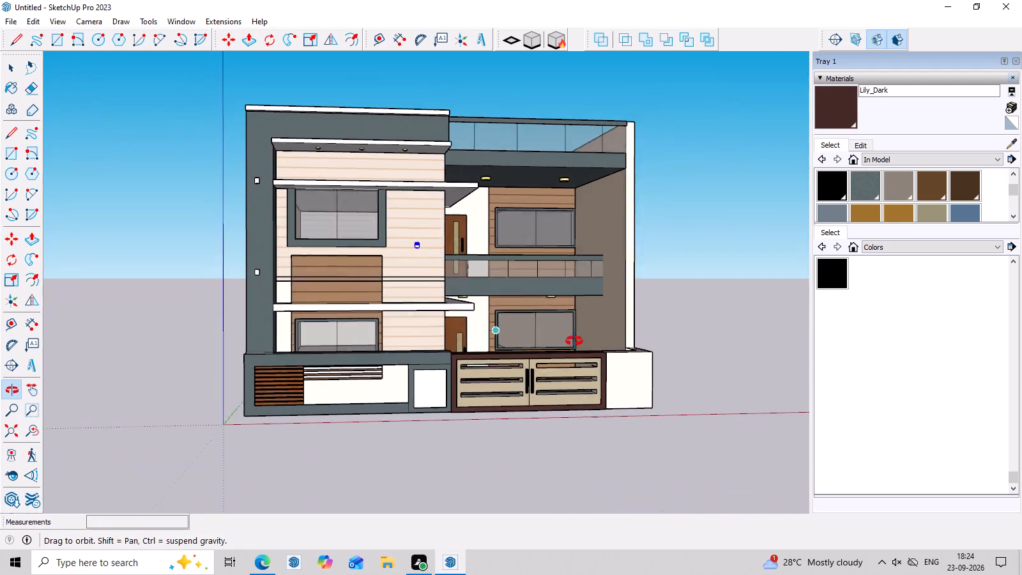
middle_click_drag(574, 341, 588, 349)
scroll(447, 270, "up", 16)
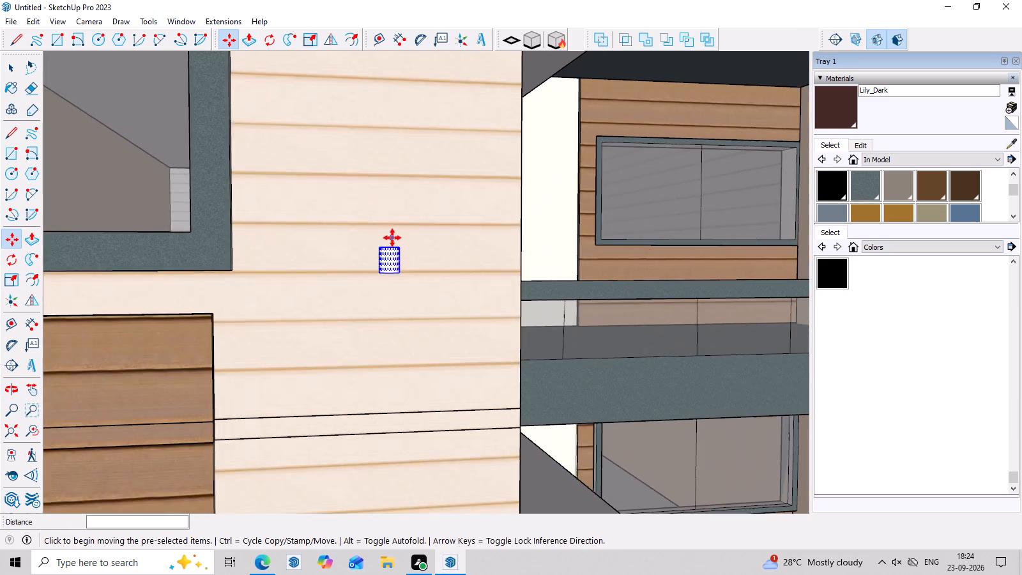
middle_click_drag(392, 238, 374, 305)
scroll(370, 318, "up", 7)
left_click(374, 298)
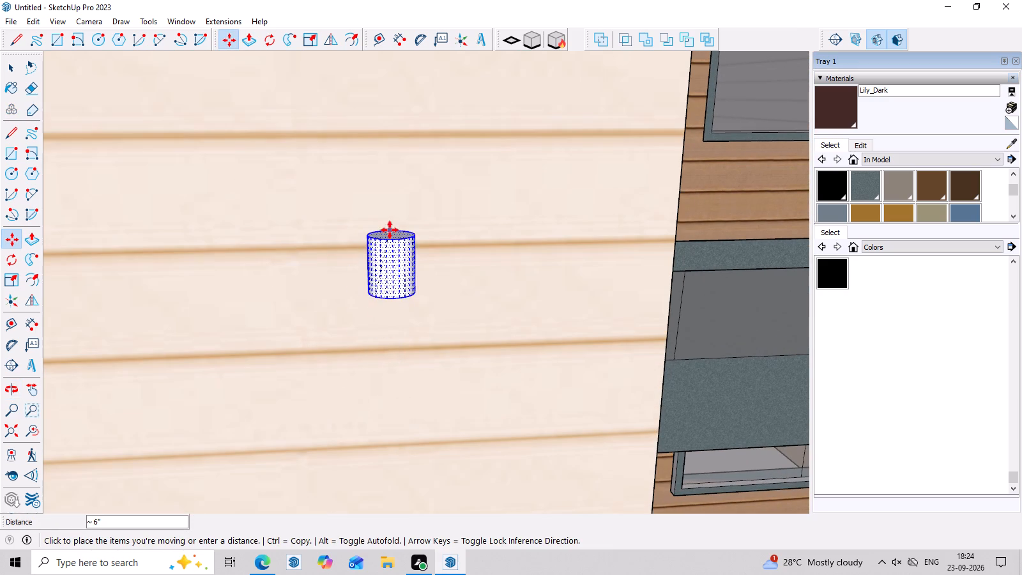
left_click(387, 234)
scroll(393, 249, "down", 18)
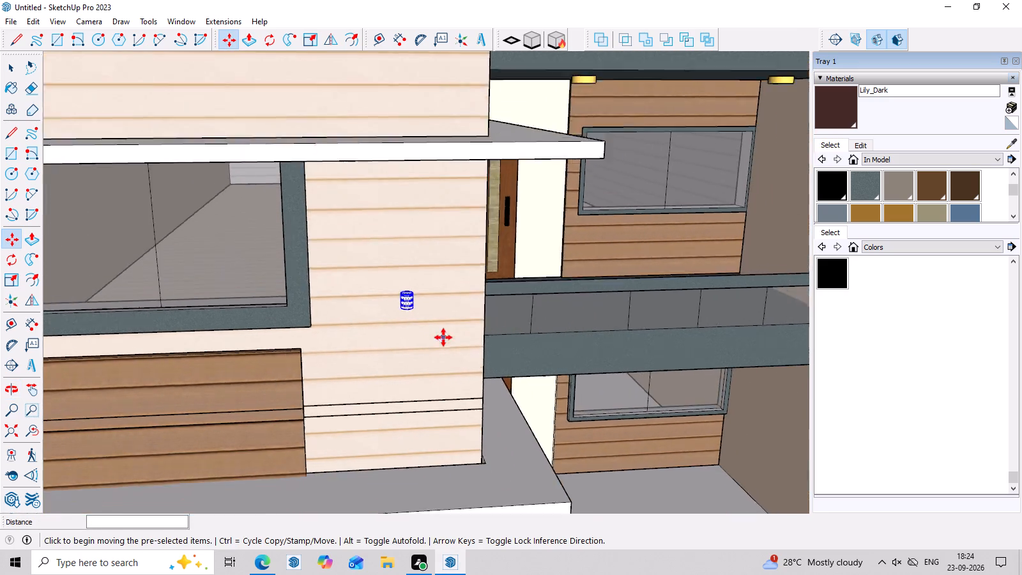
scroll(443, 337, "down", 6)
middle_click_drag(553, 424, 533, 319)
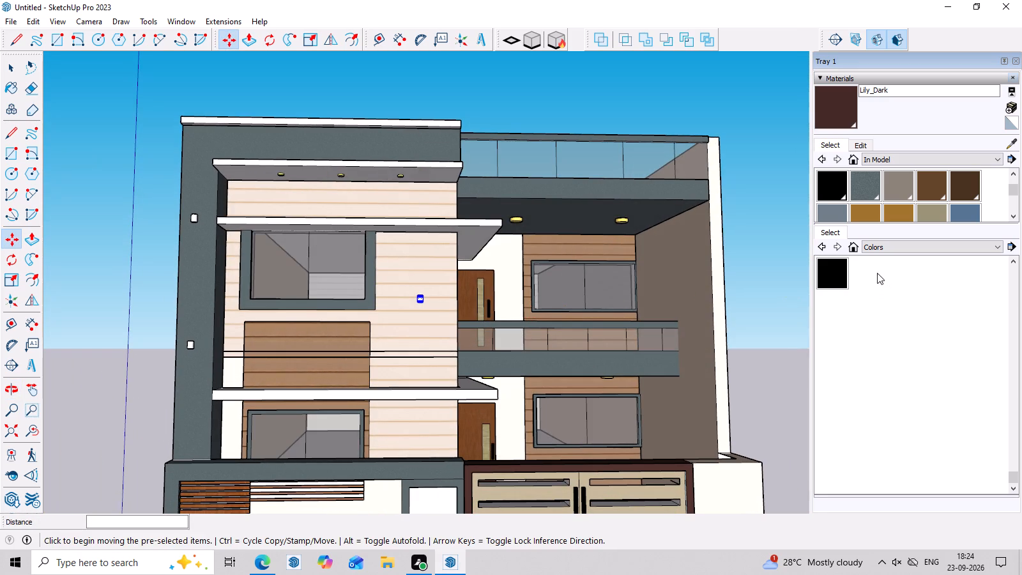
Paint the cylindrical light fitting on the cream siding with the black Color M09 material.
double_click(834, 272)
scroll(362, 279, "up", 3)
scroll(416, 300, "up", 7)
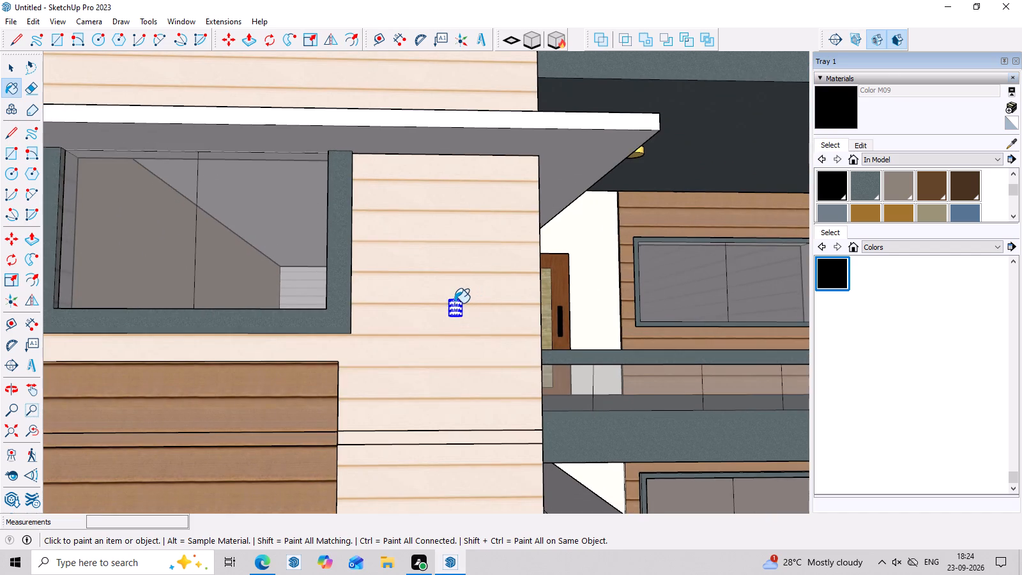
left_click(454, 303)
scroll(452, 303, "down", 12)
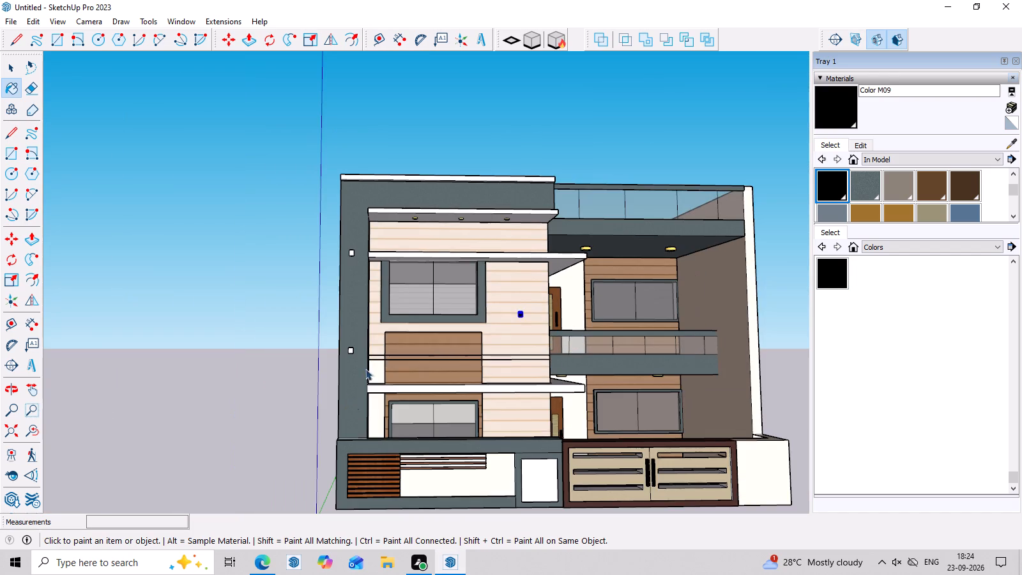
key("space")
Paint the bodies of the lower and upper cylindrical fittings on the dark grey column with black Color M09.
scroll(379, 340, "up", 9)
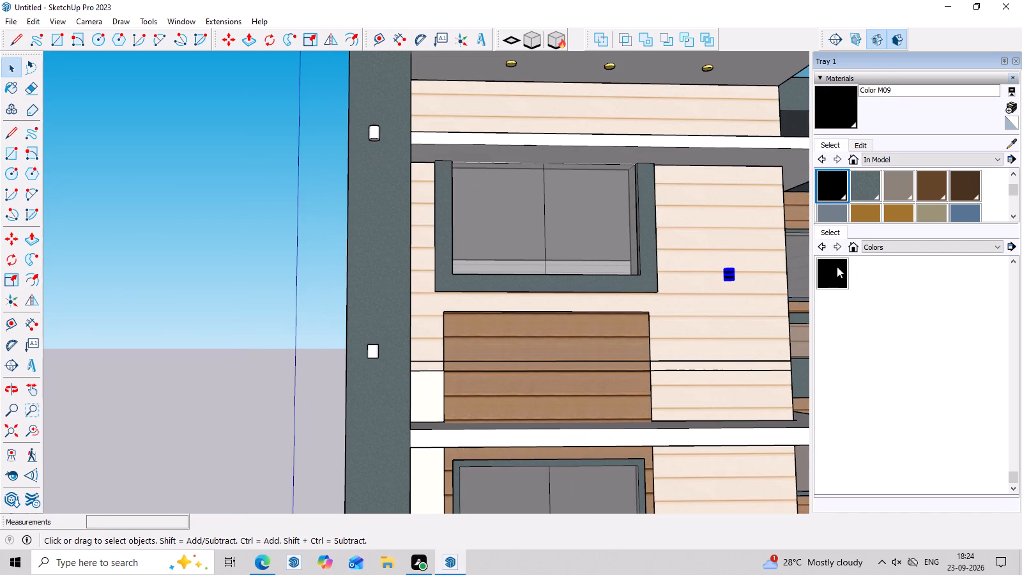
left_click(832, 276)
scroll(455, 381, "up", 7)
left_click(296, 321)
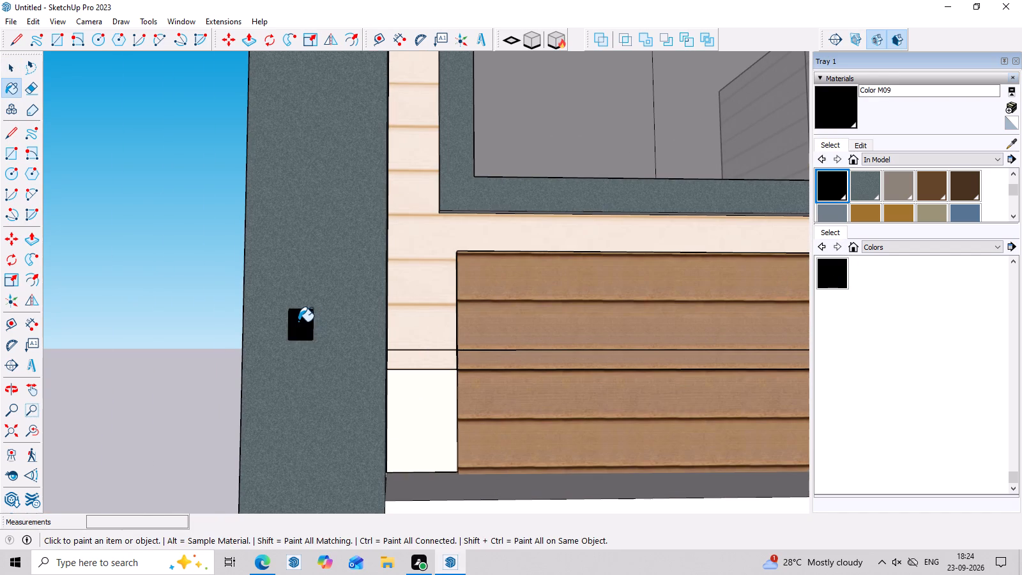
scroll(304, 300, "down", 12)
middle_click_drag(362, 140, 341, 300)
scroll(285, 199, "up", 3)
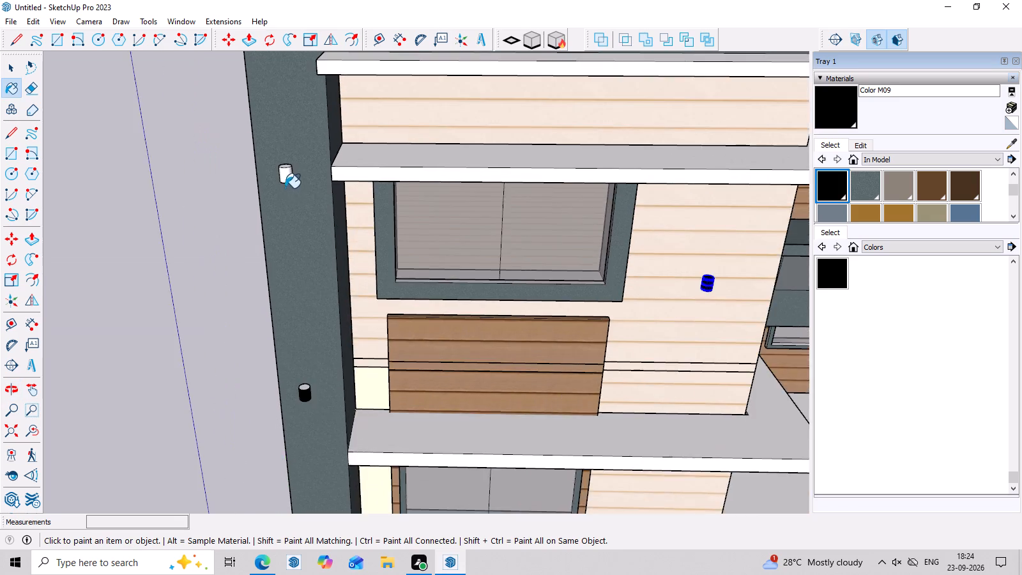
scroll(285, 188, "up", 4)
left_click(284, 165)
Paint the top cap of the upper cylinder on the dark grey column with black Color M09.
scroll(278, 161, "up", 3)
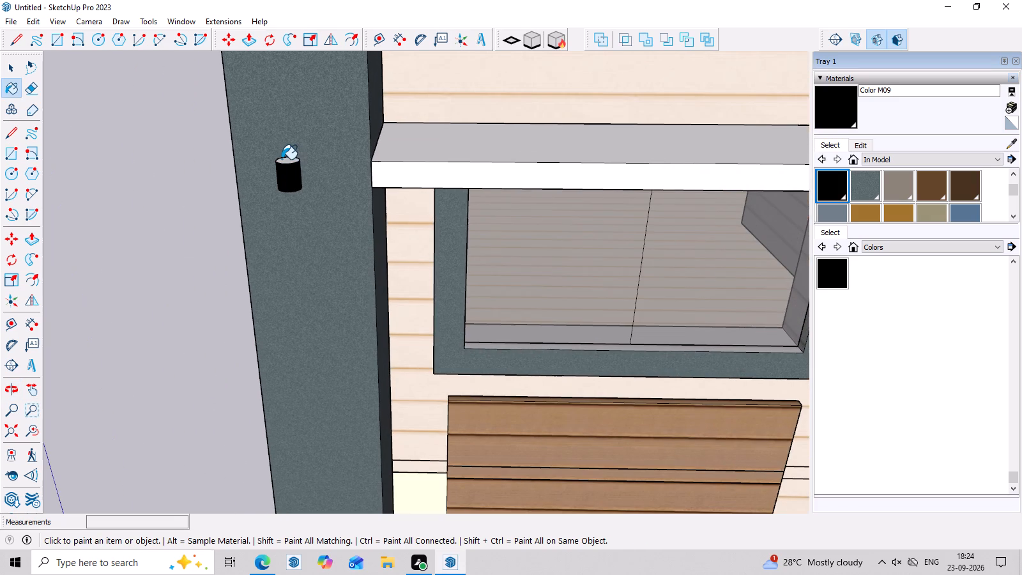
double_click(284, 158)
left_click(289, 163)
key("space")
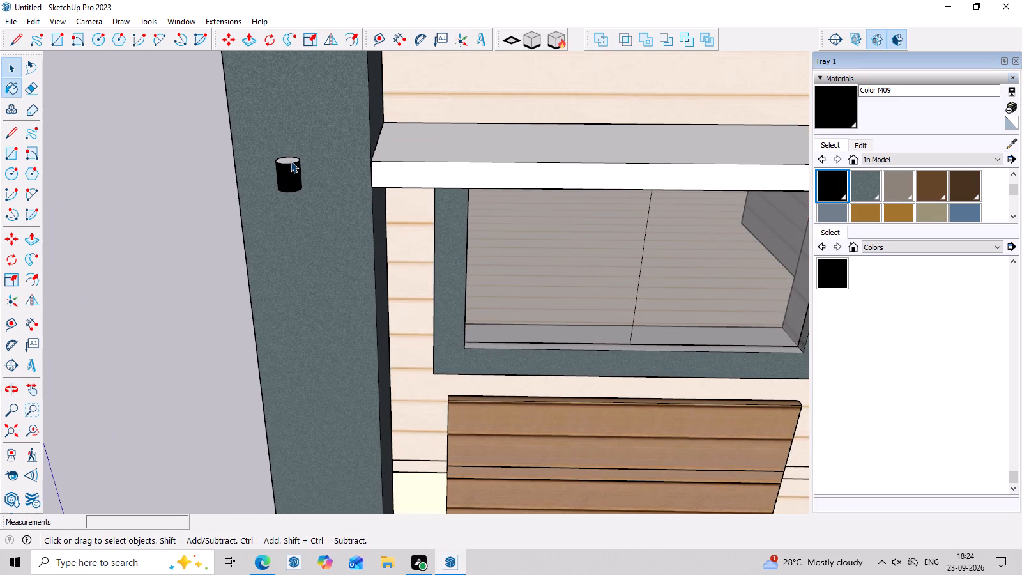
double_click(291, 161)
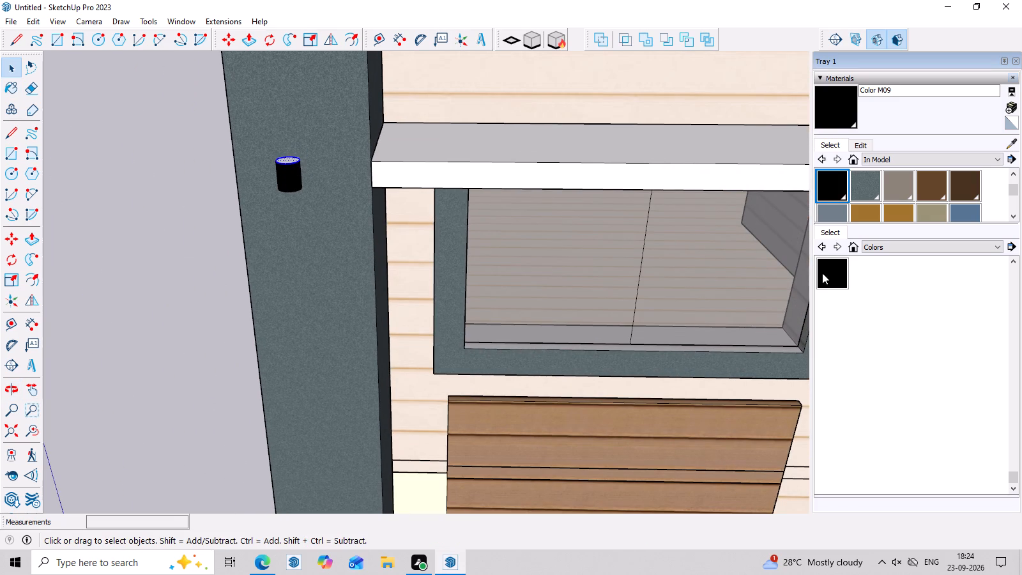
left_click(826, 275)
left_click(287, 163)
scroll(310, 188, "down", 4)
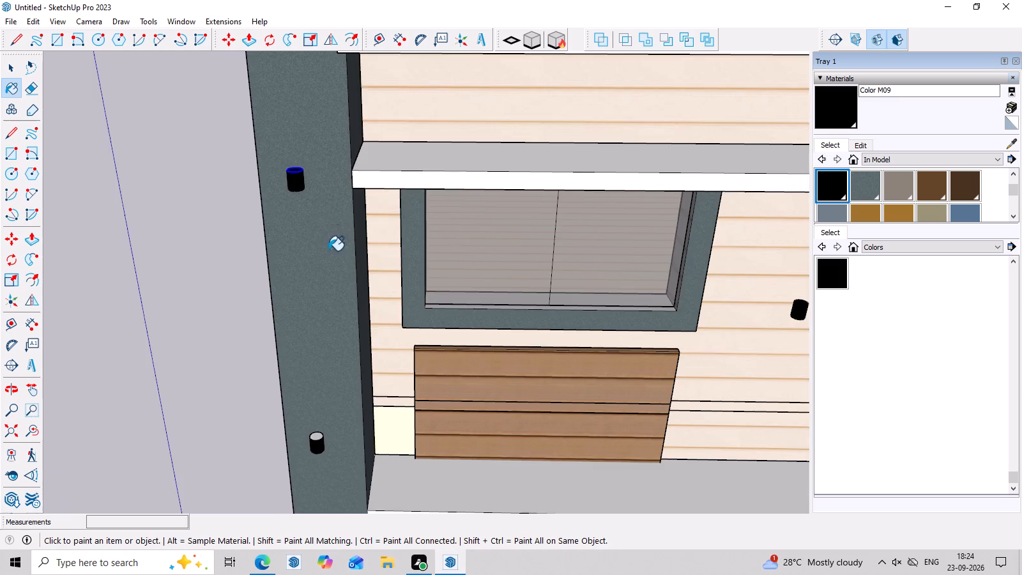
Paint the top cap of the lower cylinder on the dark grey column black and clear the selection.
scroll(328, 250, "down", 4)
scroll(326, 387, "up", 8)
left_click(312, 376)
key("space")
scroll(314, 378, "down", 3)
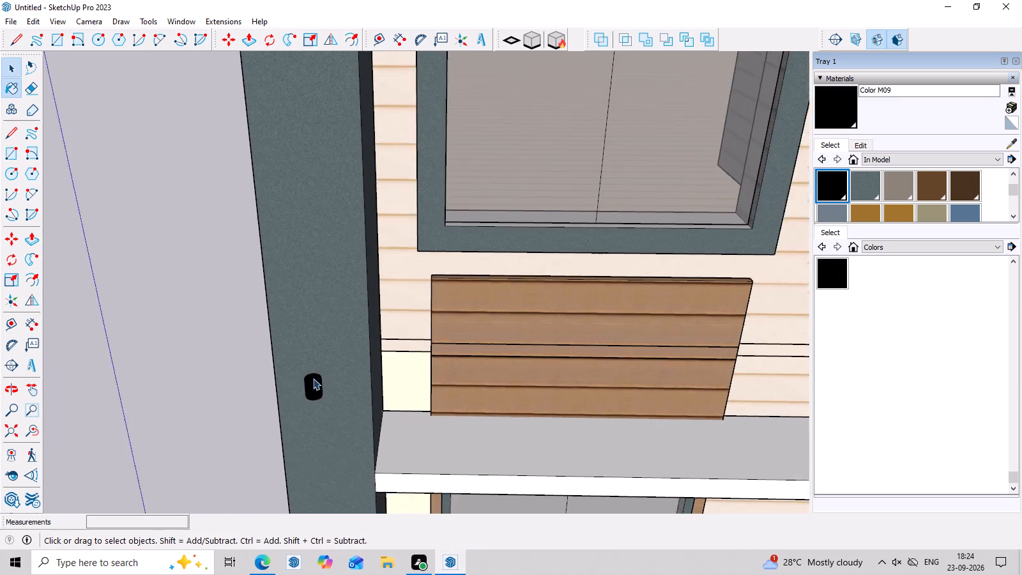
scroll(313, 378, "down", 13)
key("space")
left_click(588, 290)
Examine the whole house elevation from the front, above and below to review the light fittings, slabs, balconies and gate.
middle_click_drag(588, 385, 630, 249)
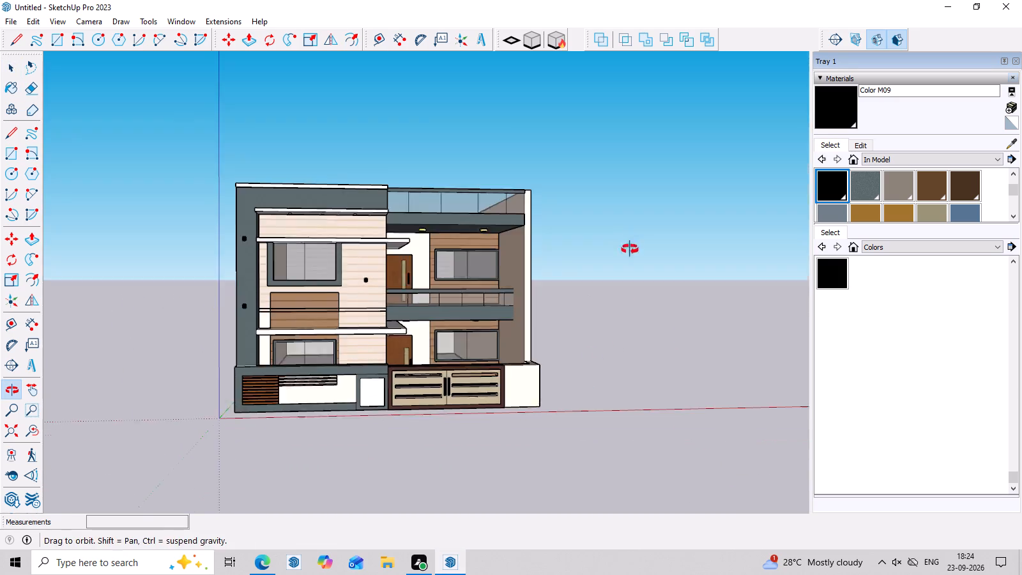
middle_click_drag(630, 249, 630, 246)
scroll(610, 256, "up", 4)
scroll(644, 272, "down", 6)
middle_click_drag(675, 365, 596, 368)
scroll(378, 381, "up", 4)
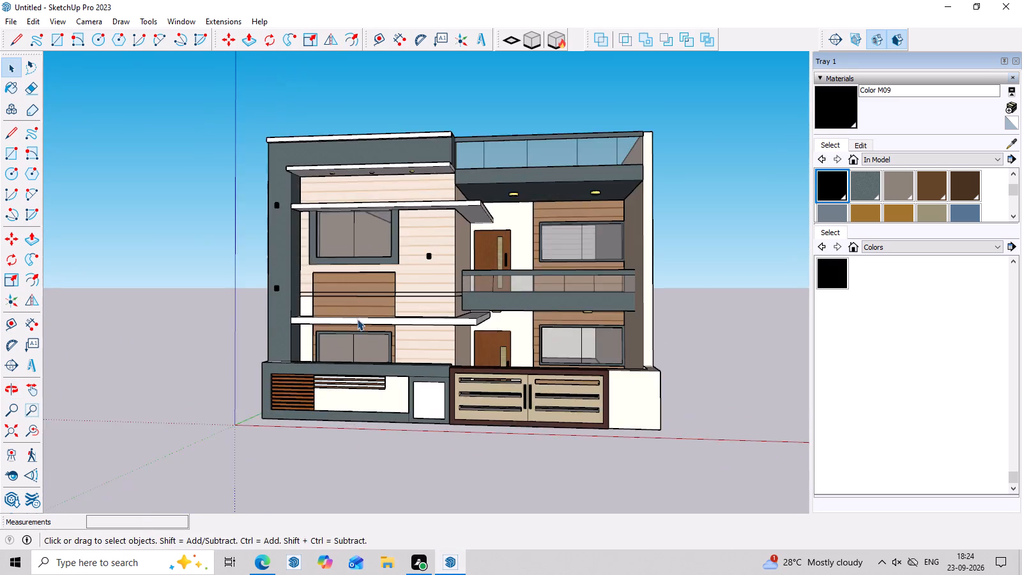
scroll(357, 319, "up", 3)
middle_click_drag(478, 465, 546, 458)
scroll(545, 452, "up", 1)
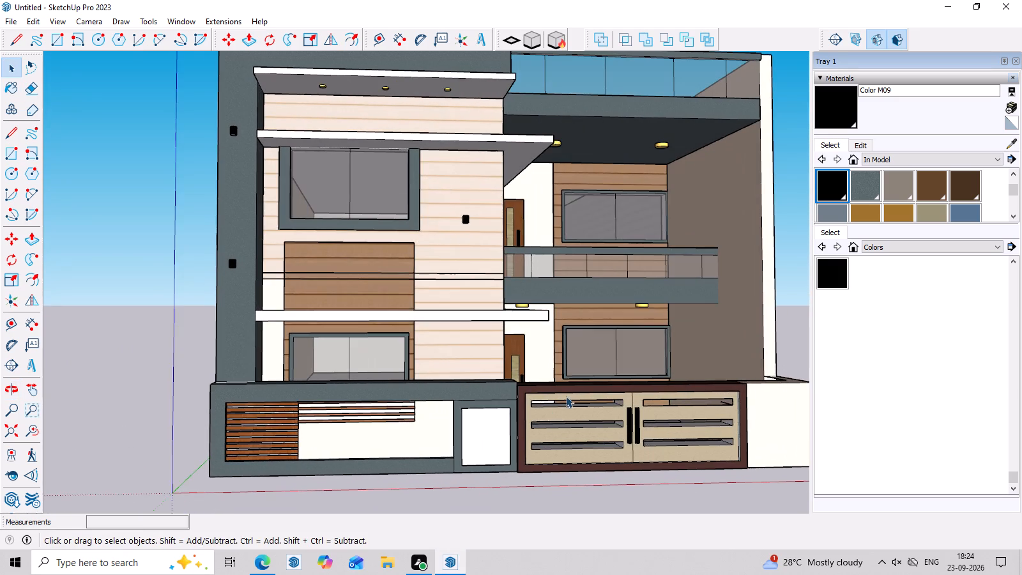
scroll(567, 395, "down", 6)
middle_click_drag(585, 422, 525, 392)
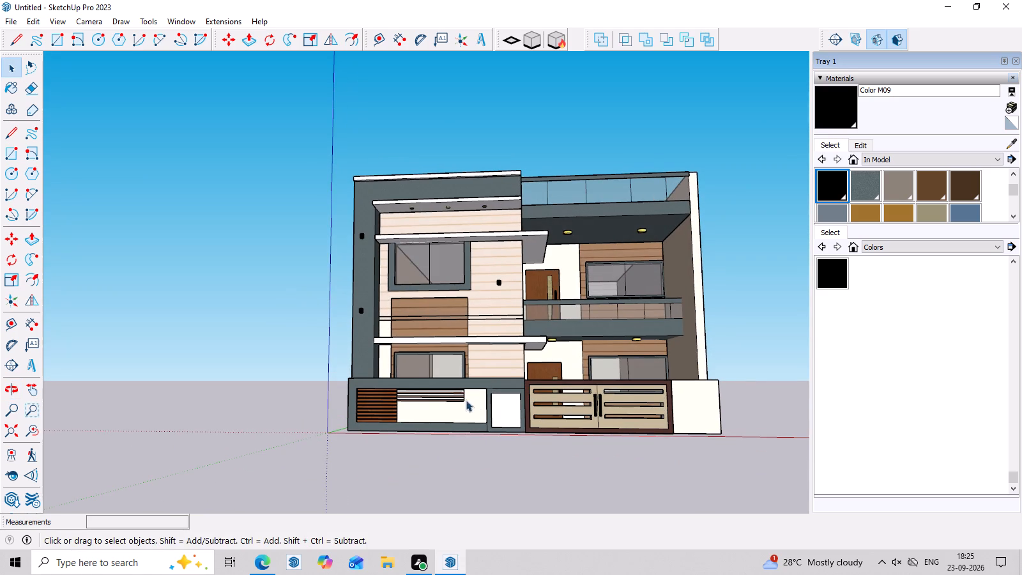
middle_click_drag(535, 304, 551, 408)
scroll(581, 397, "up", 4)
middle_click_drag(575, 364, 550, 339)
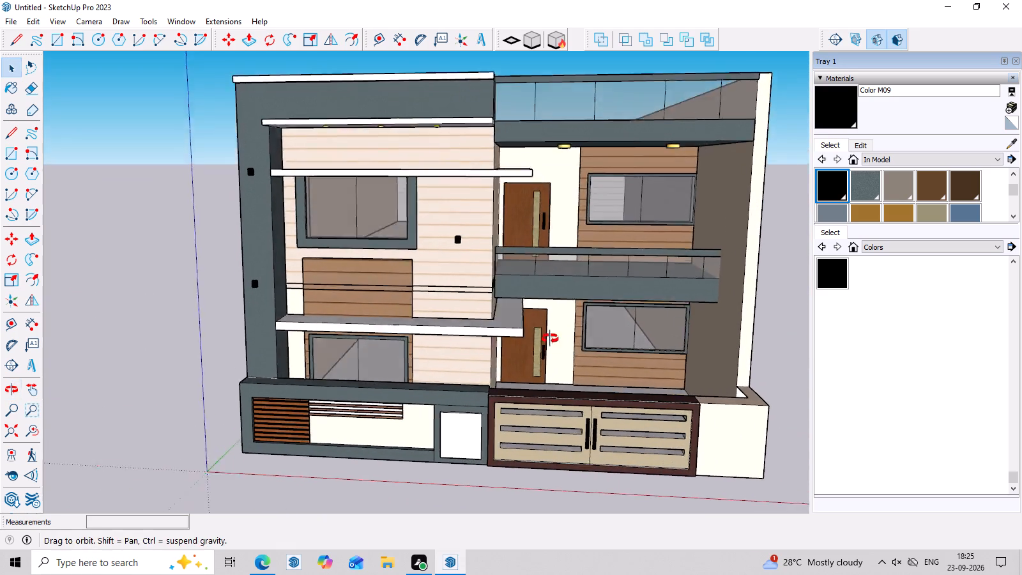
middle_click_drag(550, 339, 504, 309)
scroll(500, 302, "down", 6)
middle_click_drag(761, 466, 770, 408)
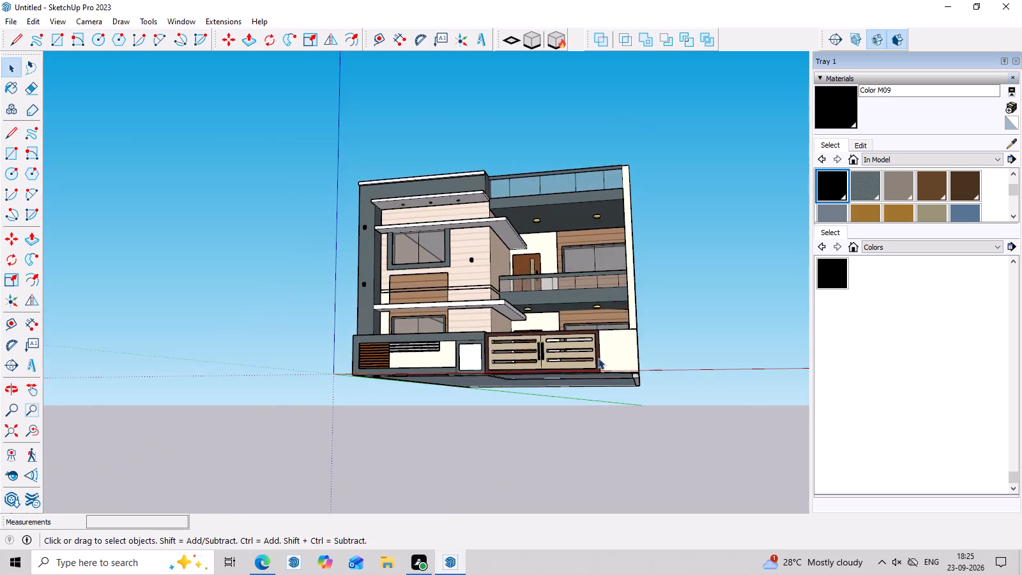
scroll(596, 356, "up", 3)
middle_click_drag(588, 338, 595, 360)
scroll(595, 360, "up", 3)
middle_click_drag(600, 364, 650, 385)
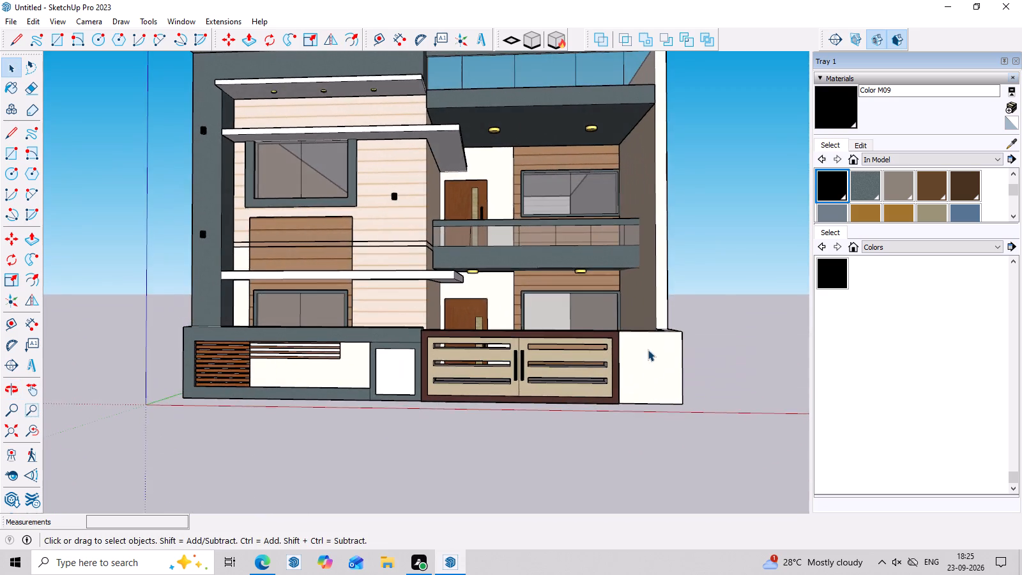
scroll(648, 349, "down", 4)
scroll(671, 87, "up", 3)
scroll(677, 102, "down", 2)
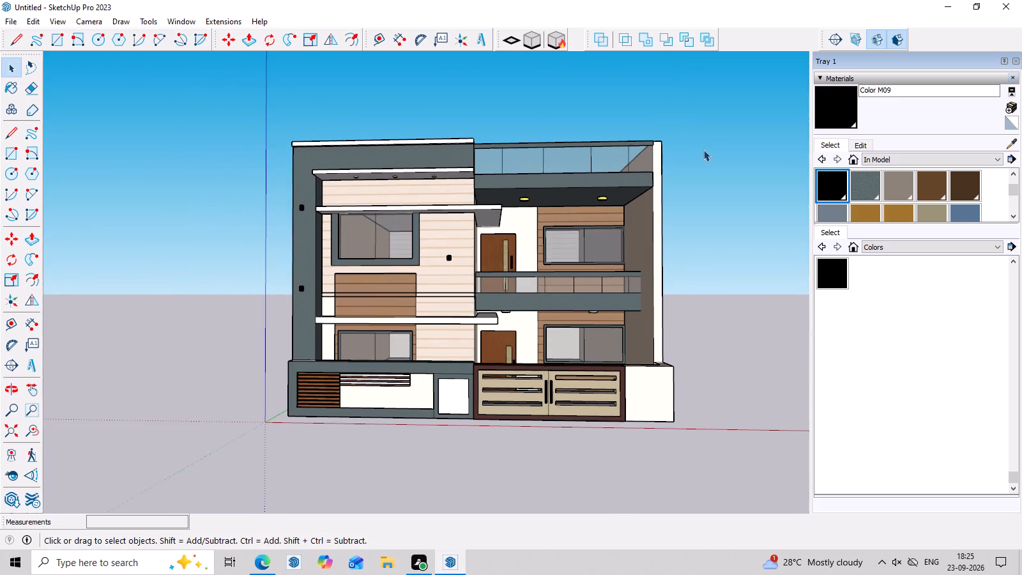
middle_click_drag(703, 151, 660, 153)
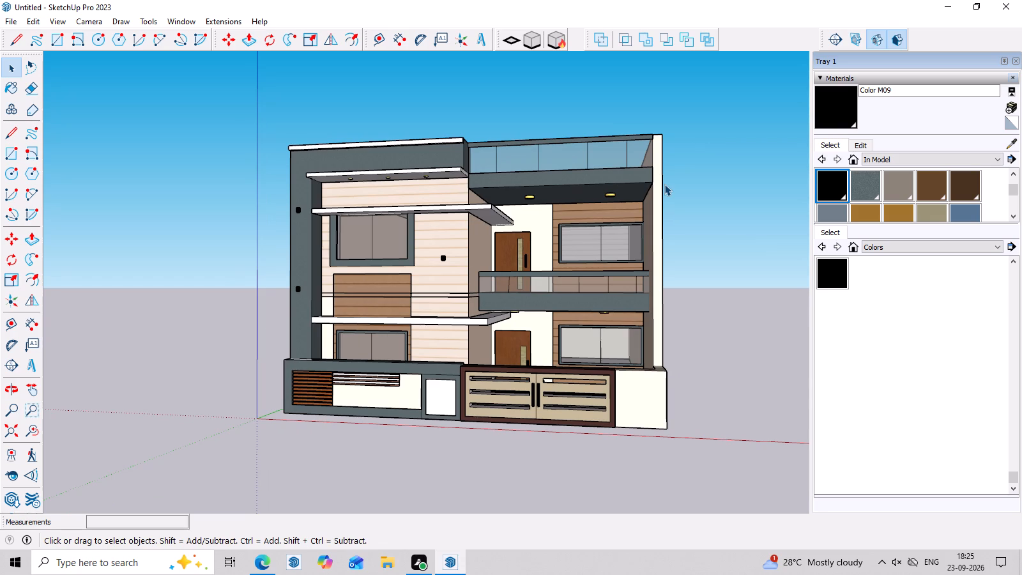
scroll(620, 115, "down", 6)
middle_click_drag(468, 213, 469, 214)
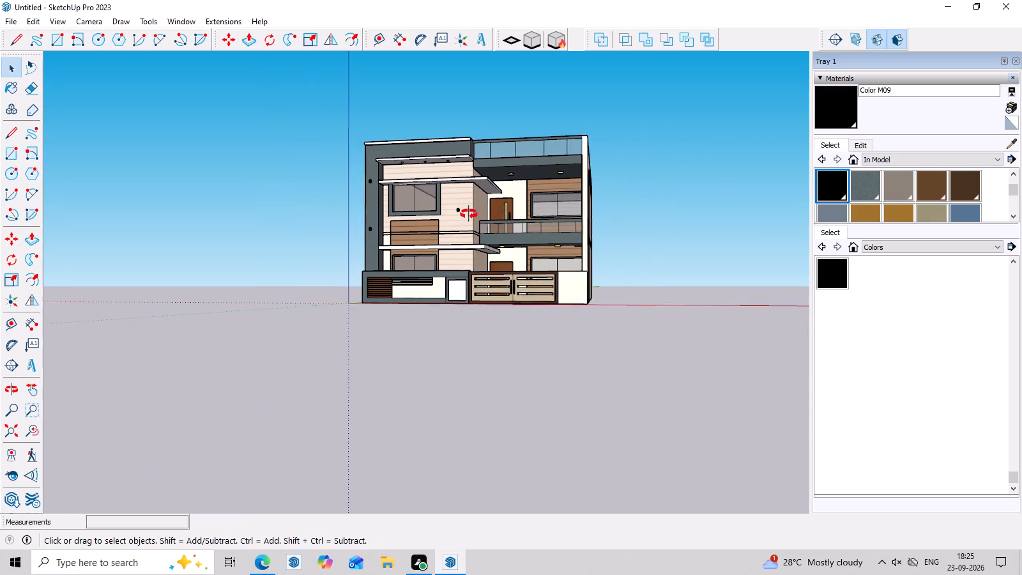
middle_click_drag(469, 214, 515, 154)
scroll(515, 154, "up", 2)
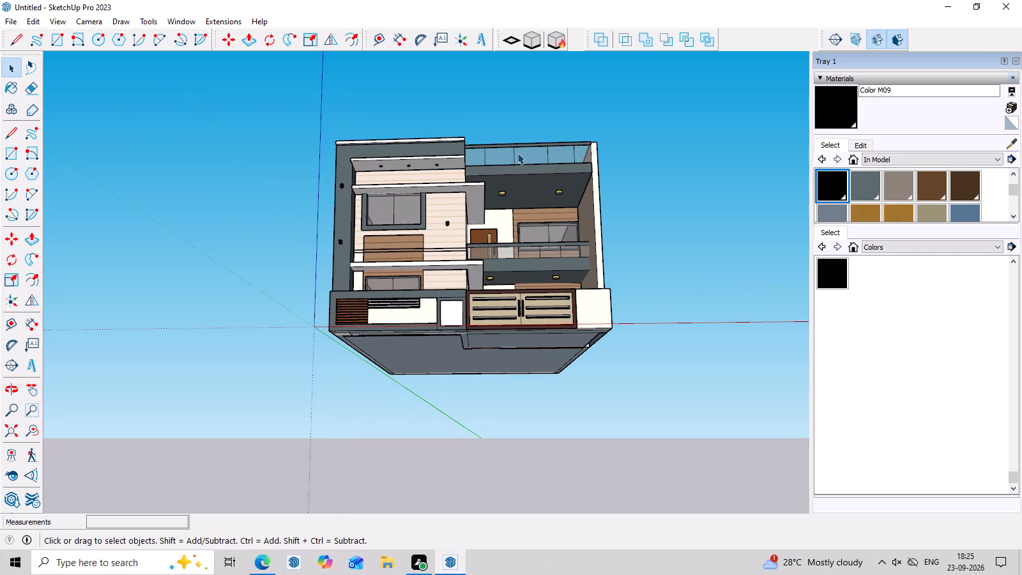
scroll(517, 153, "up", 6)
middle_click_drag(517, 153, 495, 226)
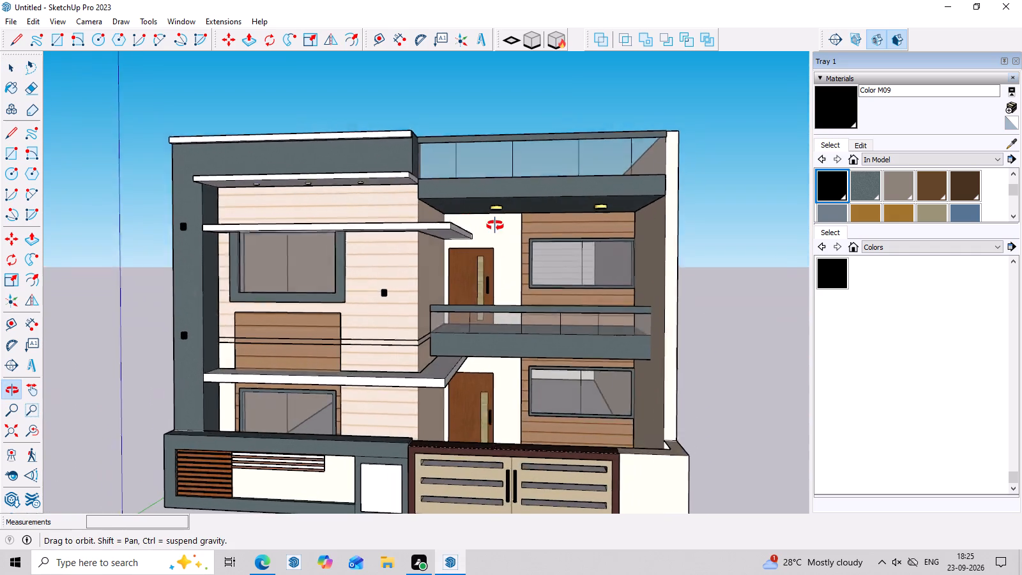
middle_click_drag(495, 226, 482, 280)
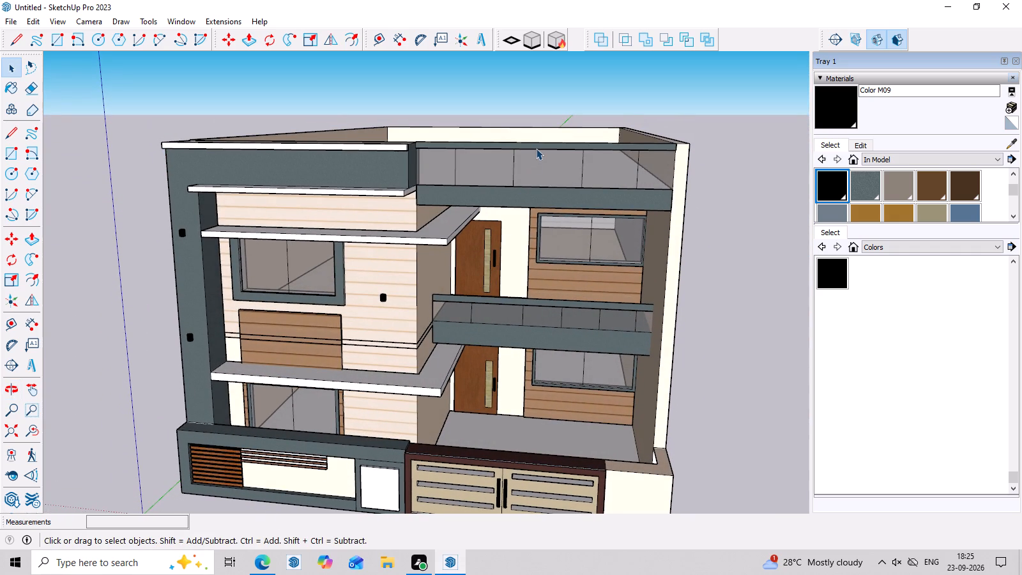
scroll(536, 148, "down", 8)
scroll(535, 162, "up", 7)
middle_click_drag(577, 216, 611, 135)
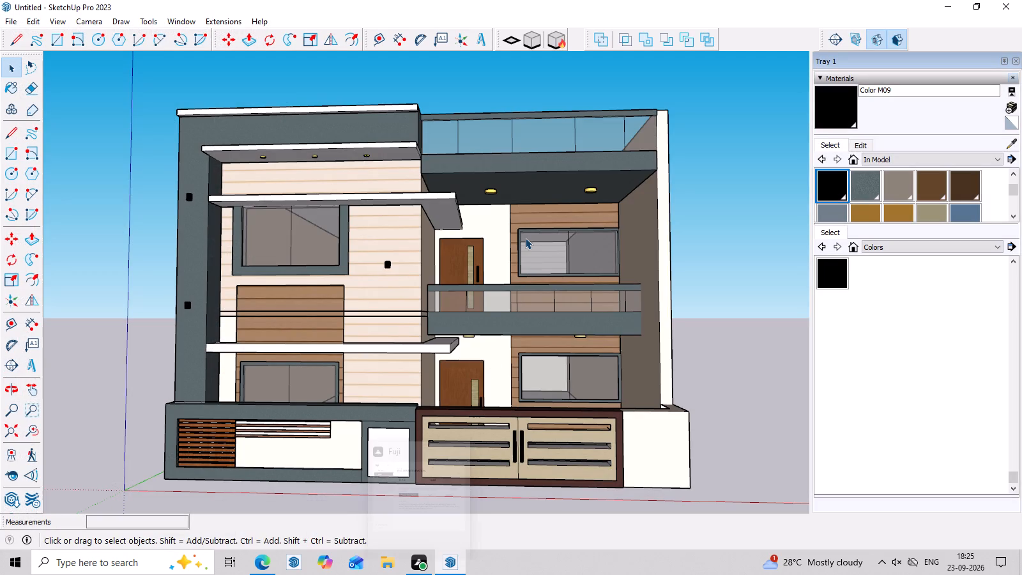
scroll(418, 215, "down", 8)
scroll(364, 170, "down", 1)
middle_click_drag(358, 190, 365, 454)
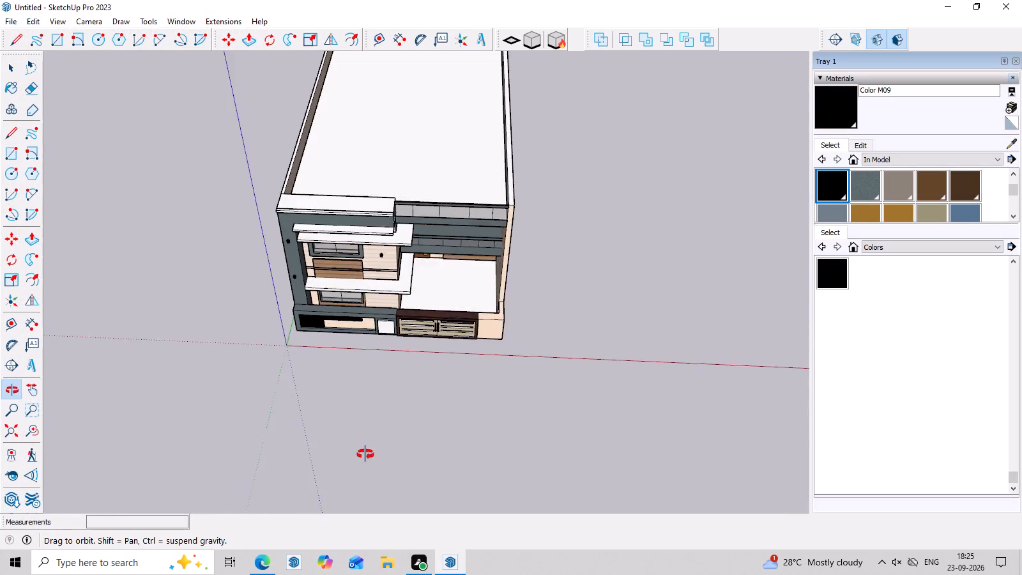
middle_click_drag(365, 454, 392, 158)
scroll(390, 157, "up", 7)
middle_click_drag(567, 314, 614, 318)
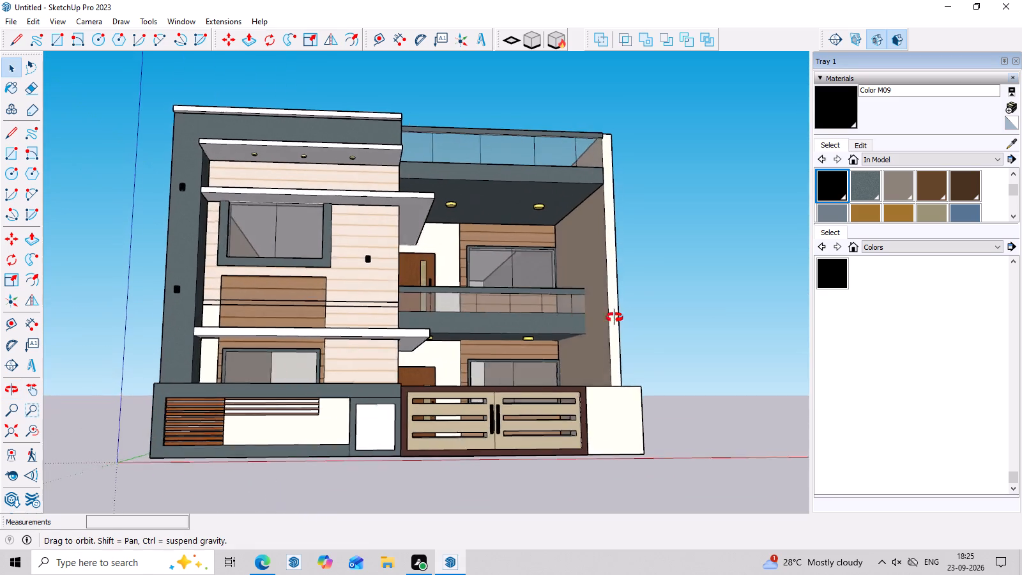
middle_click_drag(614, 318, 574, 349)
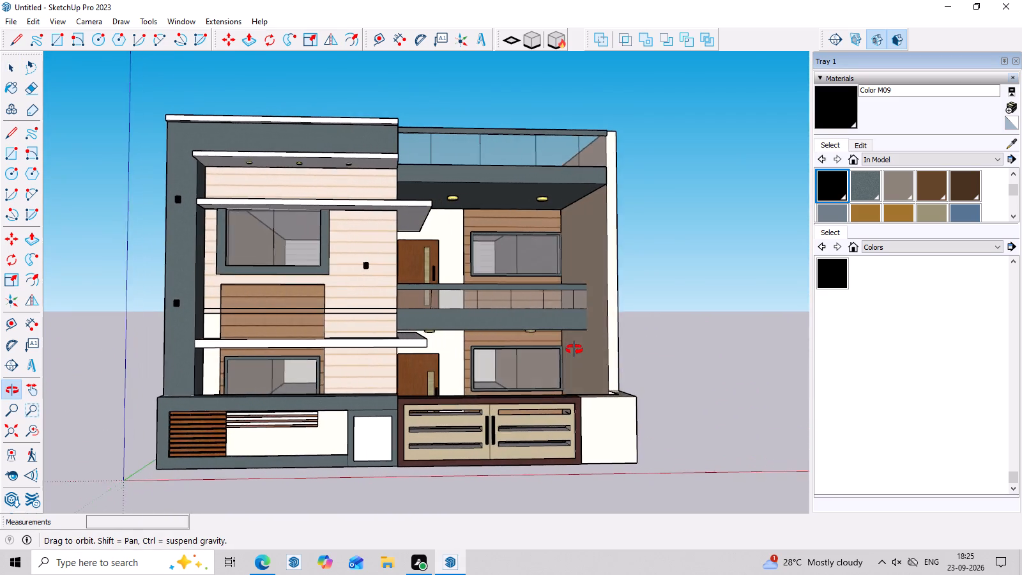
middle_click_drag(574, 349, 561, 351)
scroll(561, 351, "up", 1)
scroll(561, 351, "down", 1)
middle_click_drag(561, 351, 561, 401)
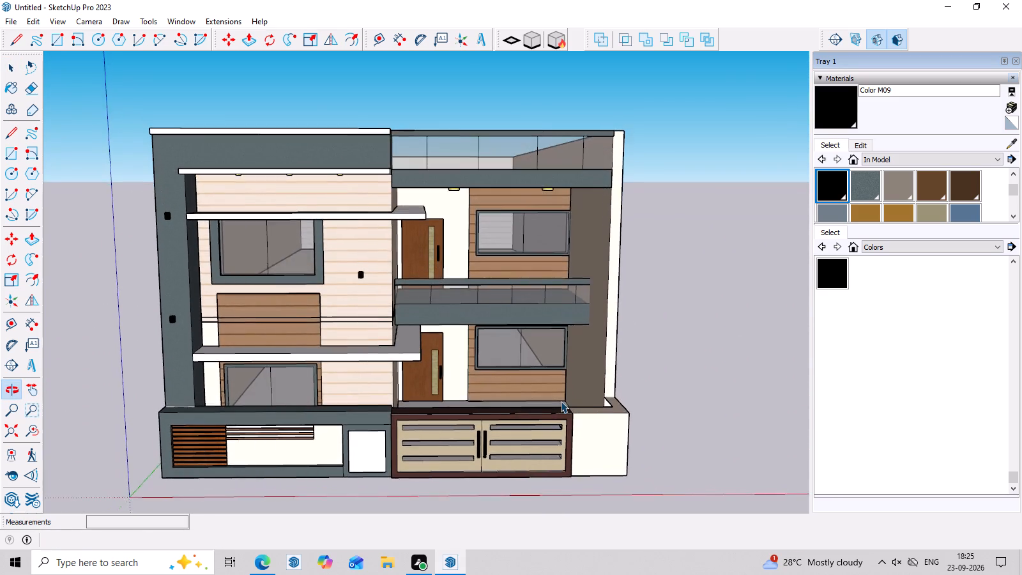
scroll(561, 410, "up", 2)
middle_click_drag(585, 445, 560, 445)
scroll(536, 429, "down", 2)
scroll(349, 93, "up", 1)
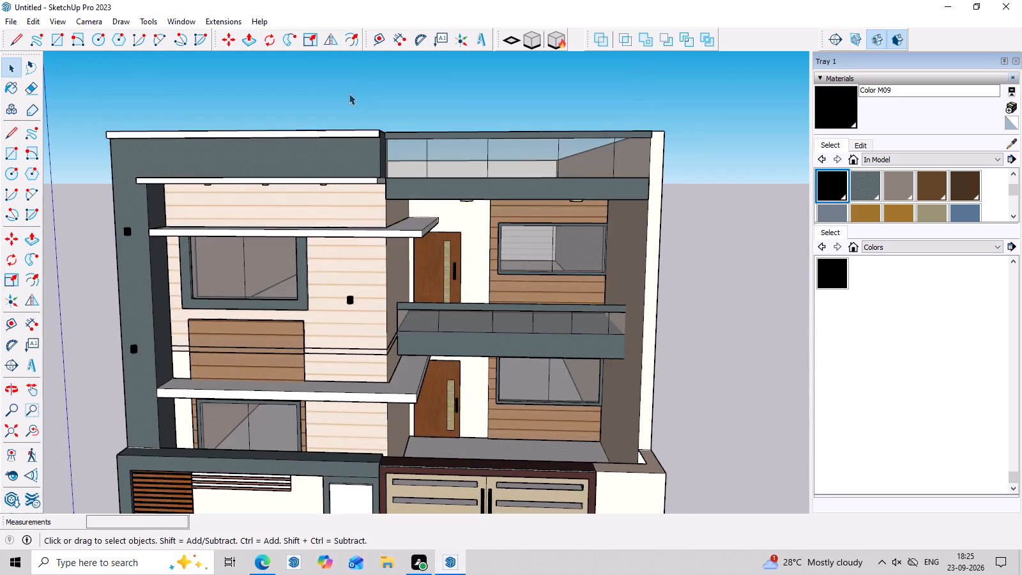
scroll(349, 93, "down", 2)
middle_click_drag(346, 96, 372, 95)
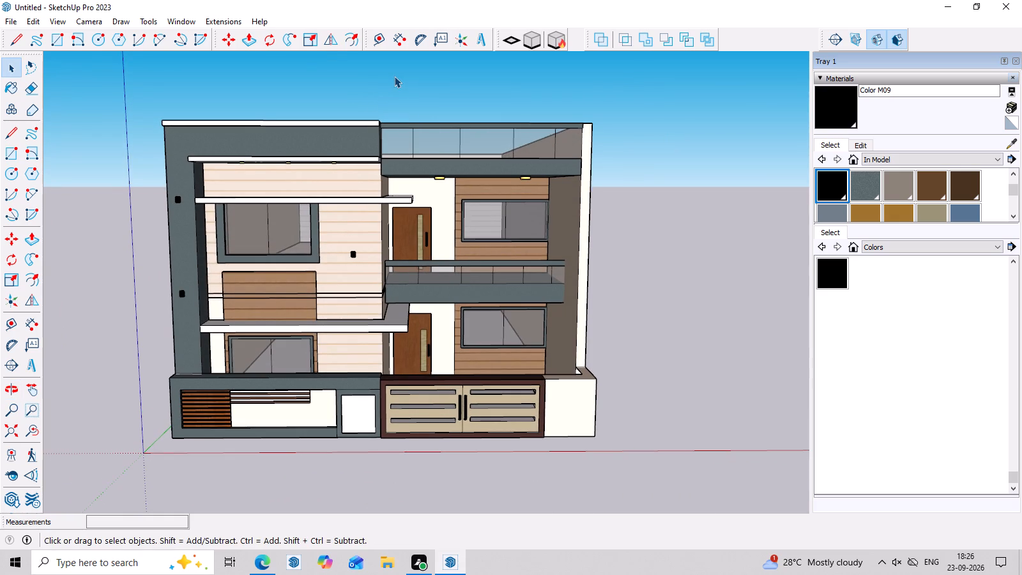
Start a new 3D Text object for the boundary wall and clear all placeholder text from its entry.
scroll(383, 436, "up", 3)
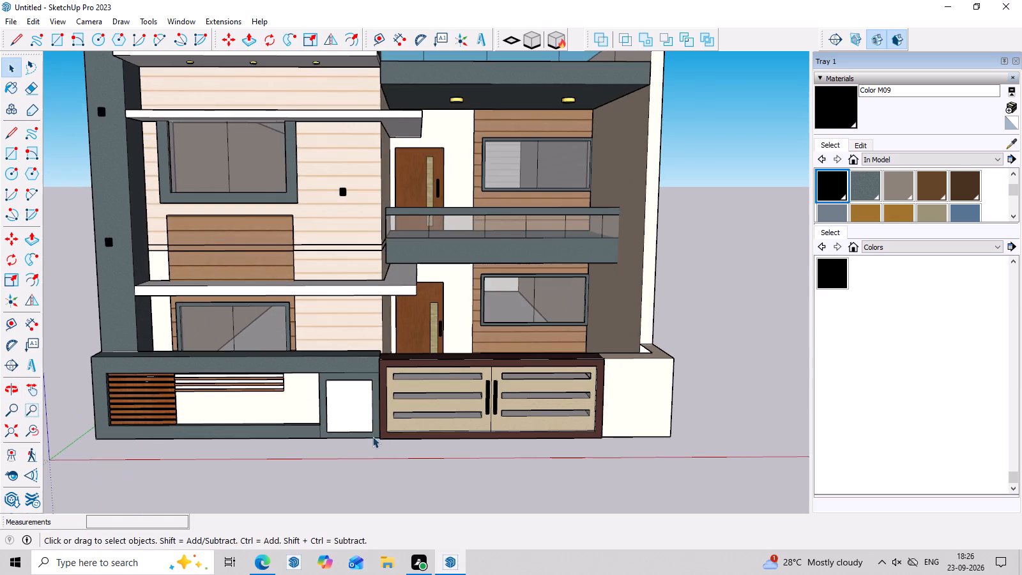
middle_click_drag(369, 438, 373, 419)
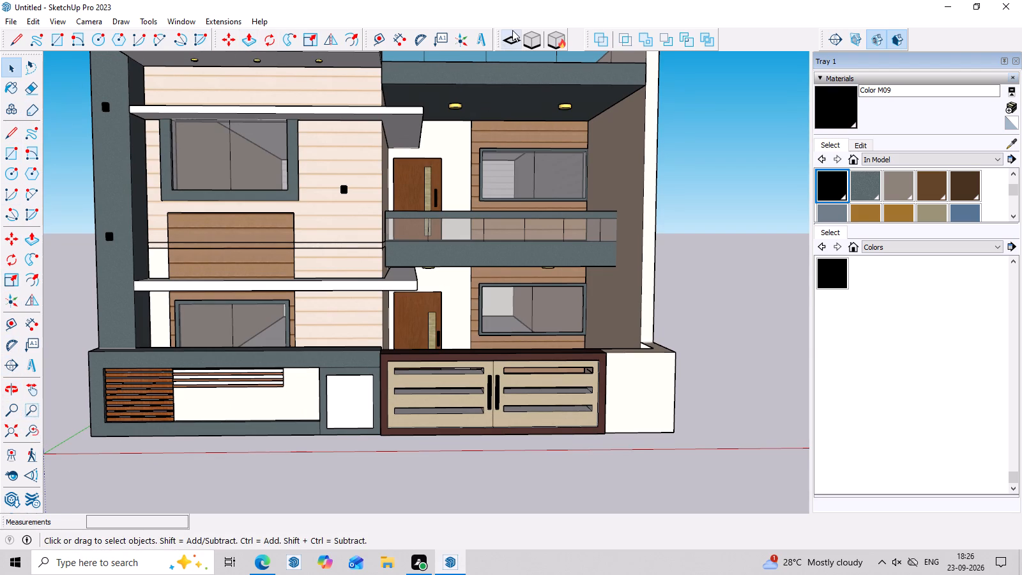
left_click(484, 34)
scroll(858, 205, "down", 2)
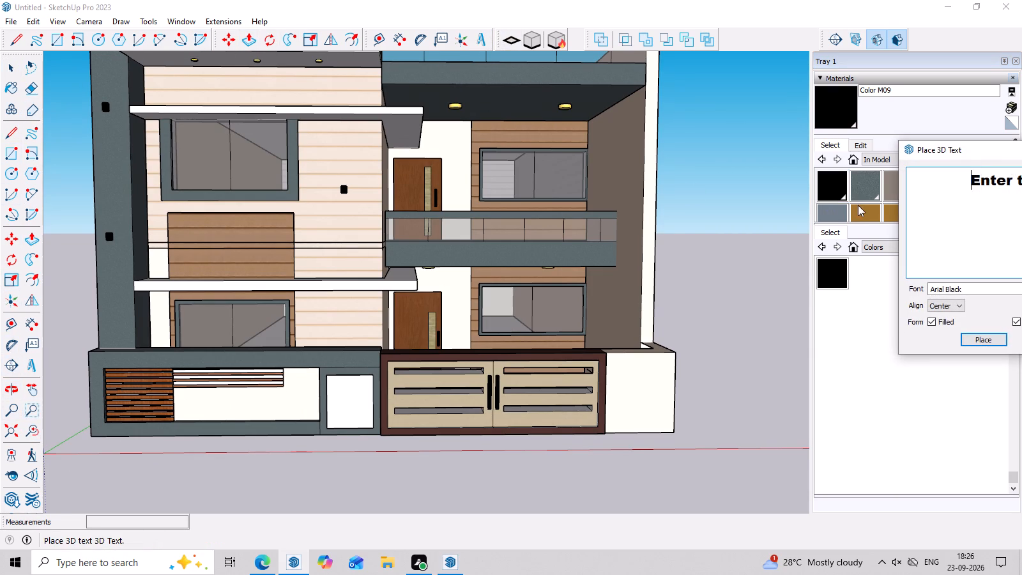
scroll(858, 205, "down", 1)
left_click_drag(963, 152, 740, 138)
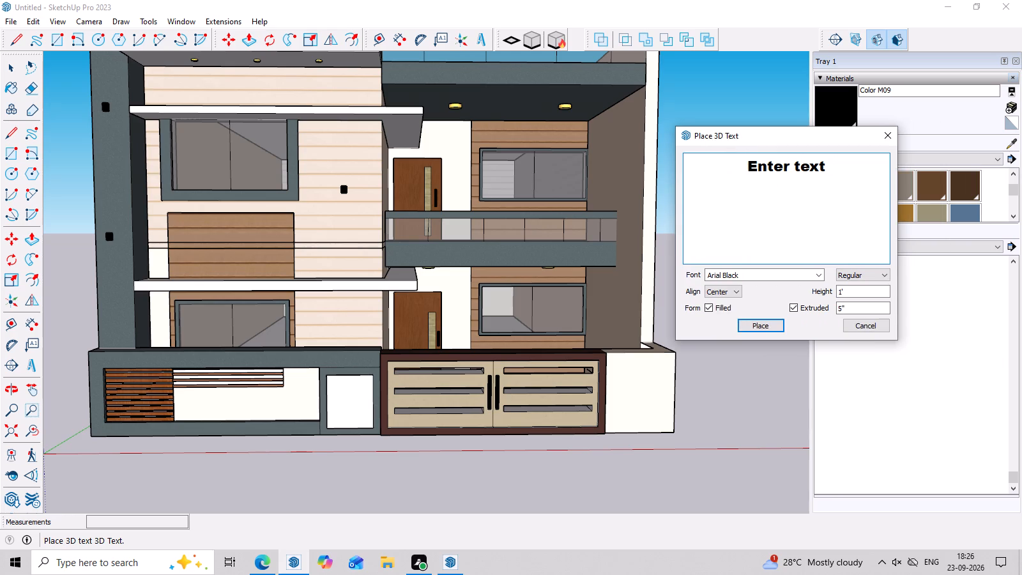
type("SWEE")
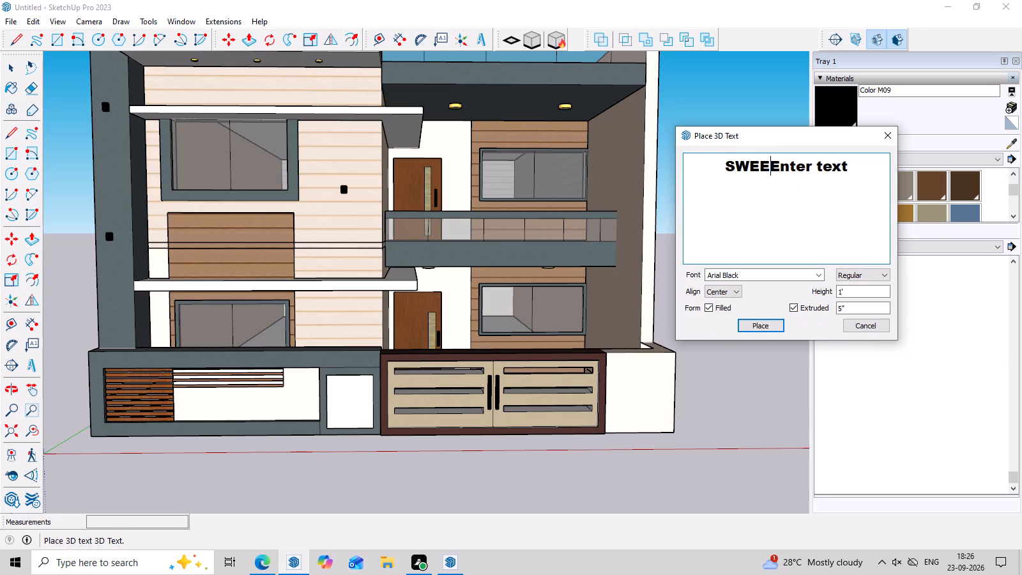
key("t")
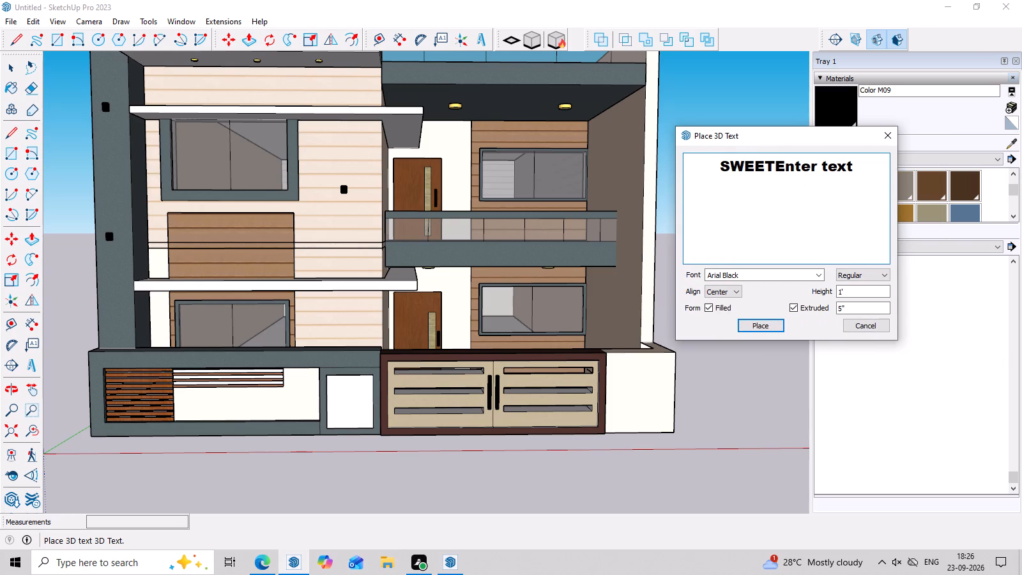
left_click(849, 167)
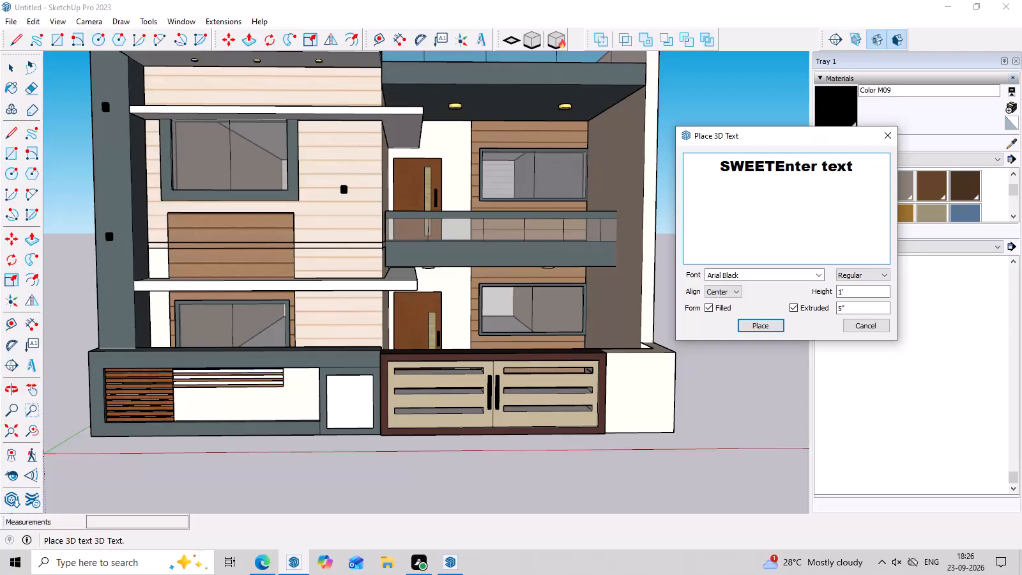
left_click(857, 168)
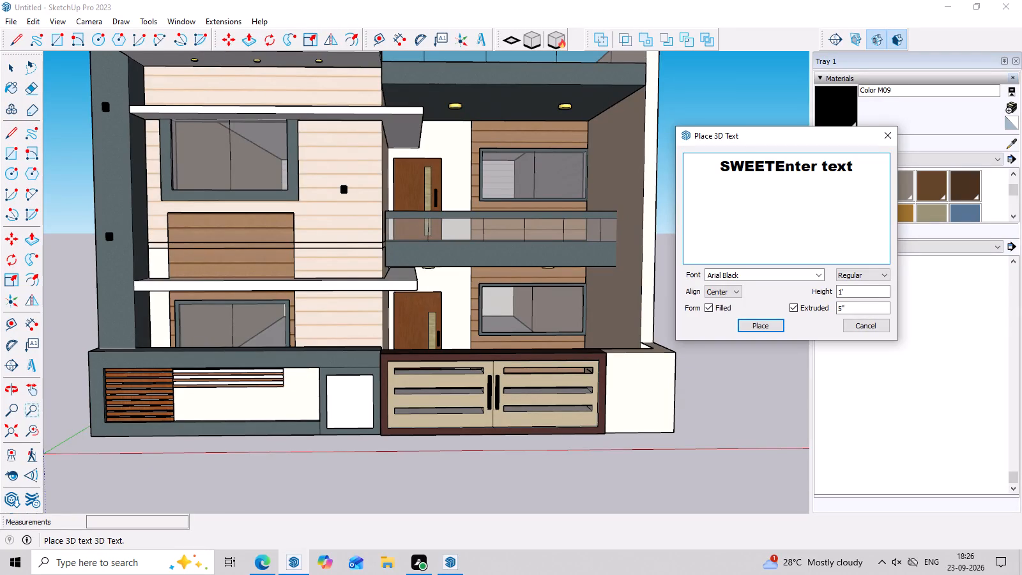
left_click(861, 168)
key("BackSpace")
key("BackSpace")
key("BackSpace")
key("BackSpace")
key("BackSpace")
key("BackSpace")
key("BackSpace")
key("BackSpace")
key("BackSpace")
key("BackSpace")
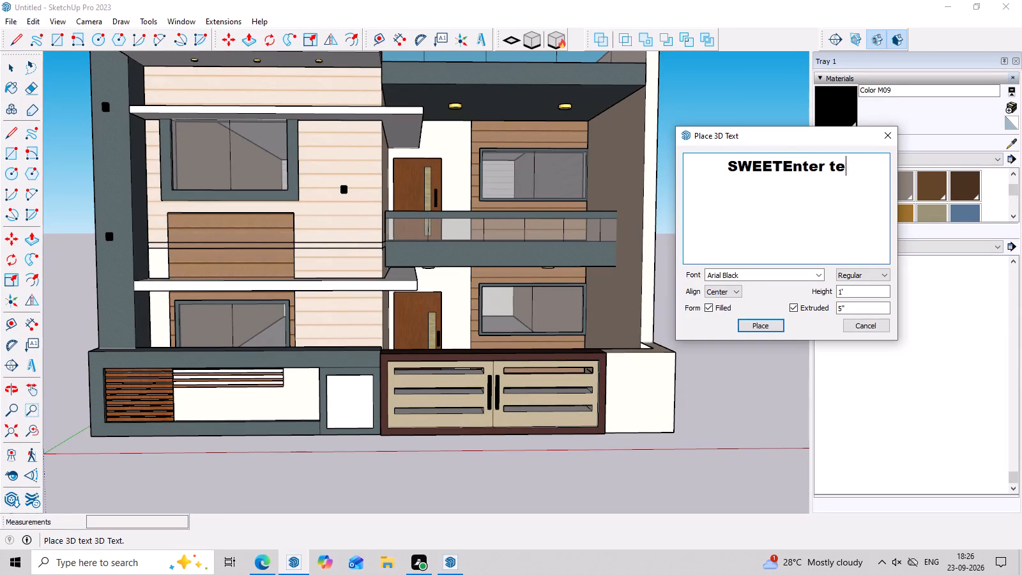
key("BackSpace")
key("BackSpace")
key("BackSpace")
key("BackSpace")
key("BackSpace")
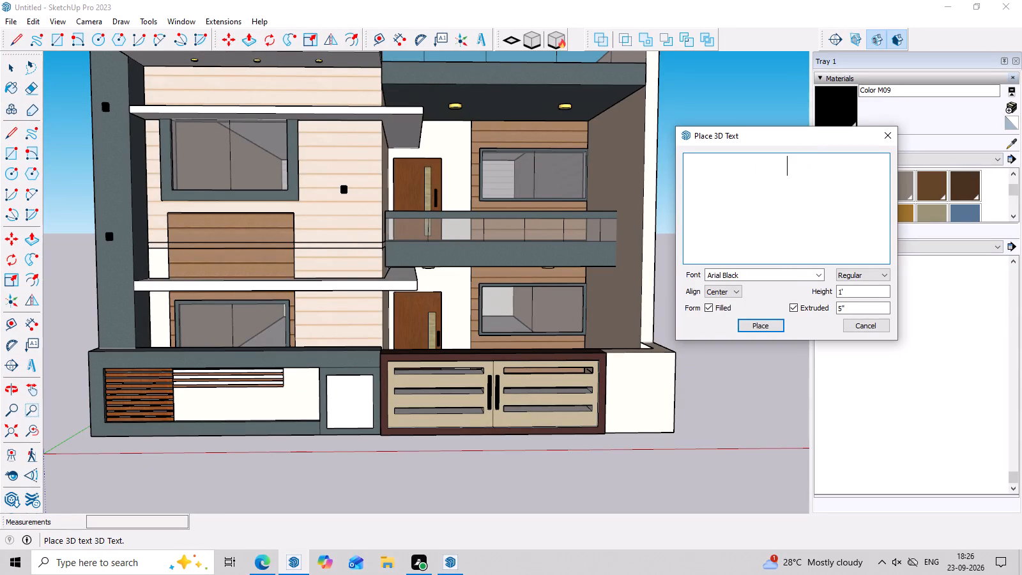
Enter the 3D lettering as SWEET on the first line and HOME on the second line.
key("s")
key("w")
key("BackSpace")
key("e")
key("BackSpace")
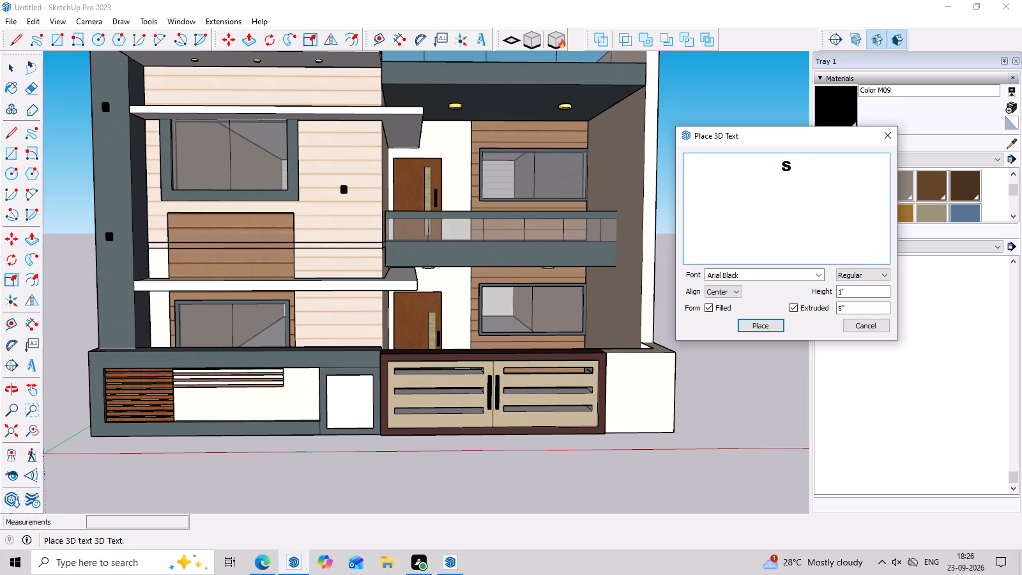
type("WEE")
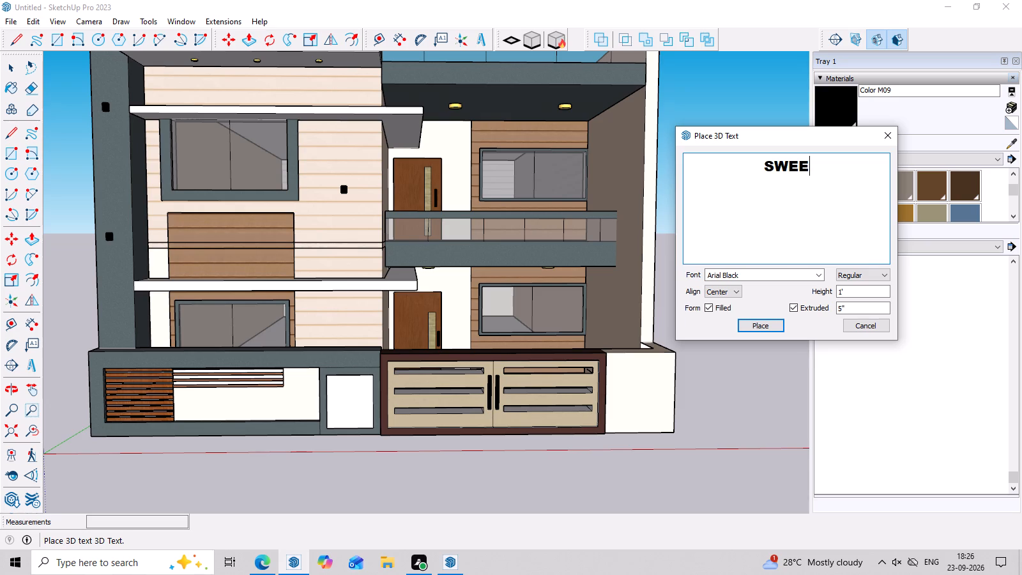
key("t")
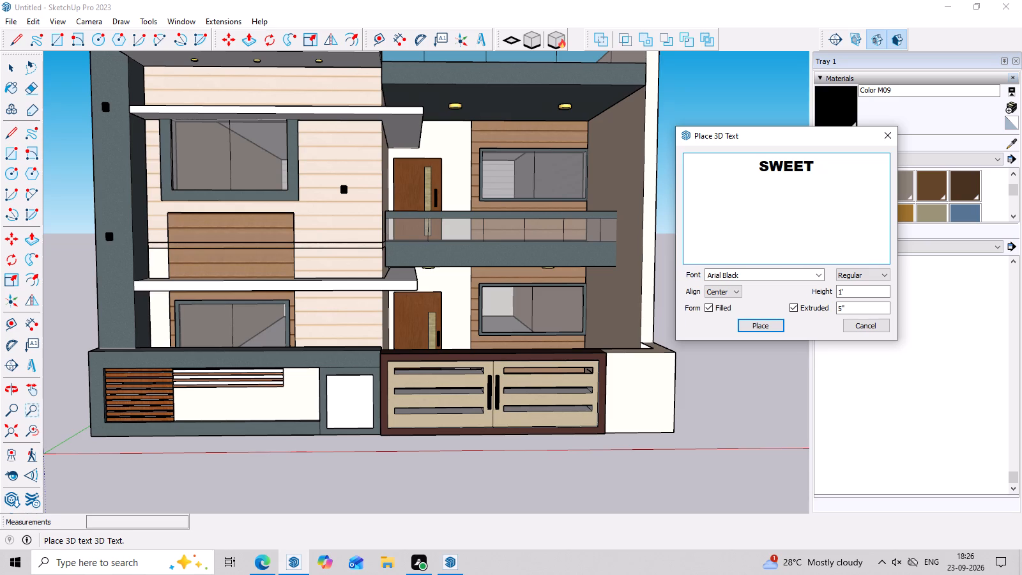
key("Return")
type("HOM")
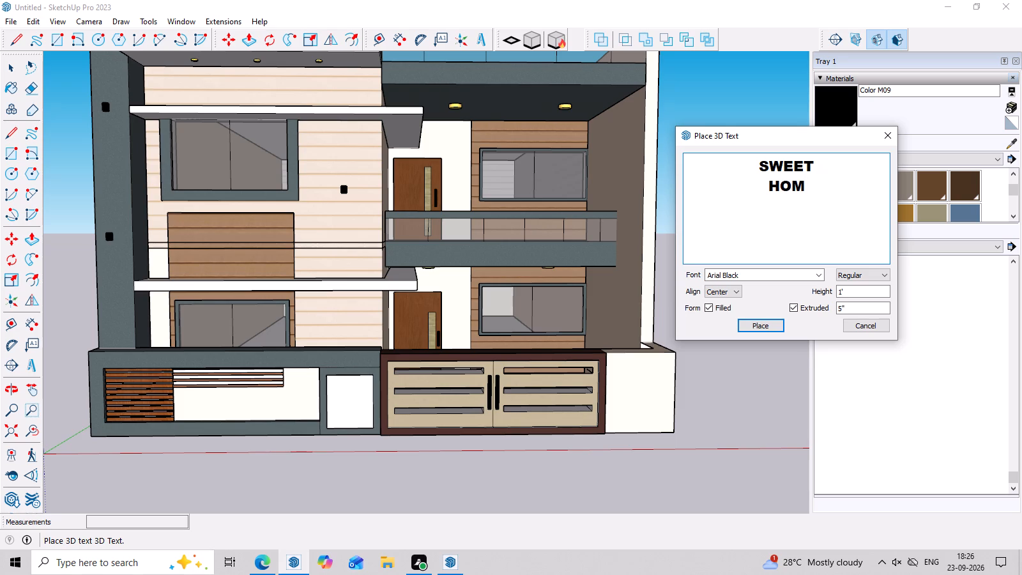
key("e")
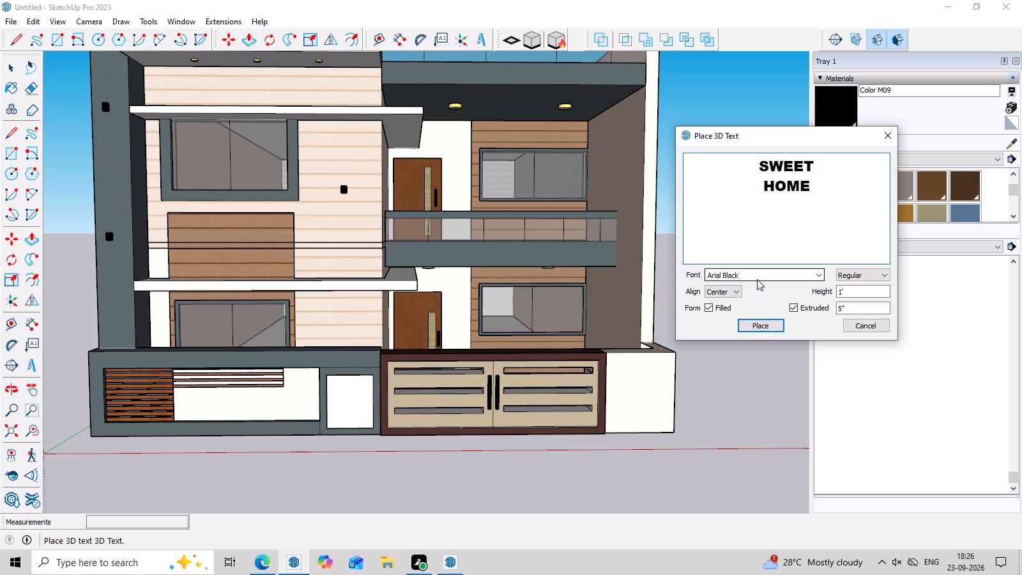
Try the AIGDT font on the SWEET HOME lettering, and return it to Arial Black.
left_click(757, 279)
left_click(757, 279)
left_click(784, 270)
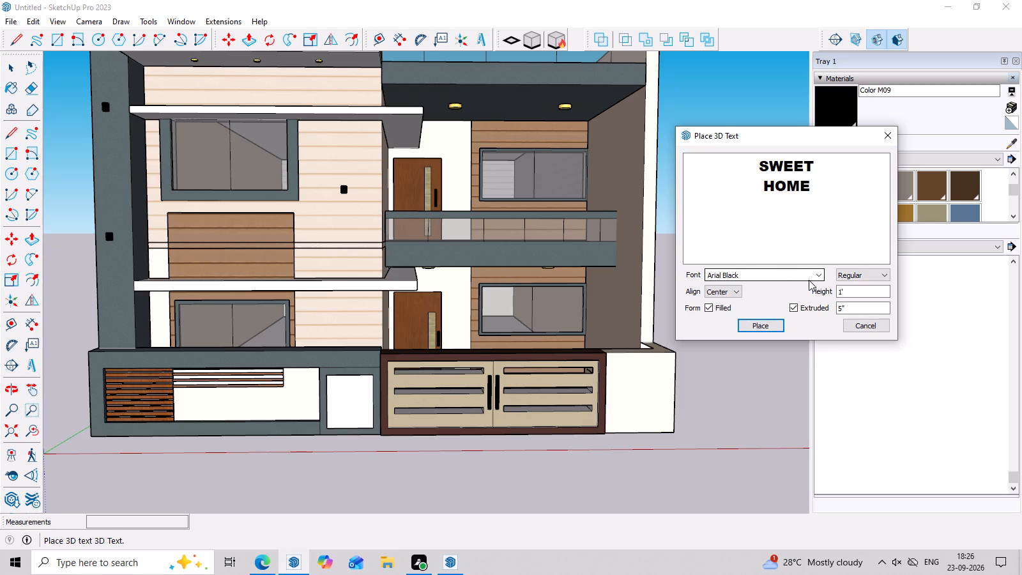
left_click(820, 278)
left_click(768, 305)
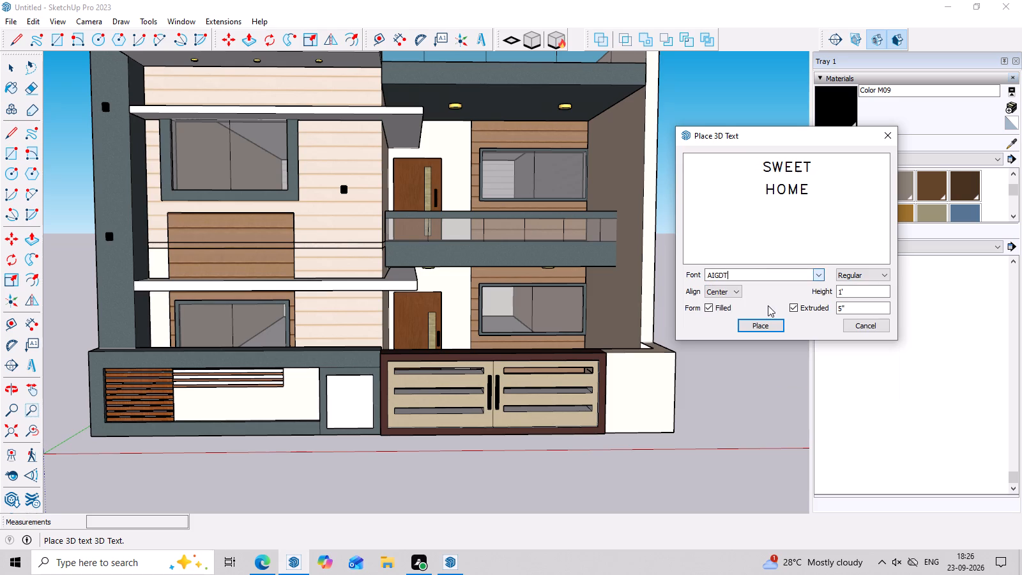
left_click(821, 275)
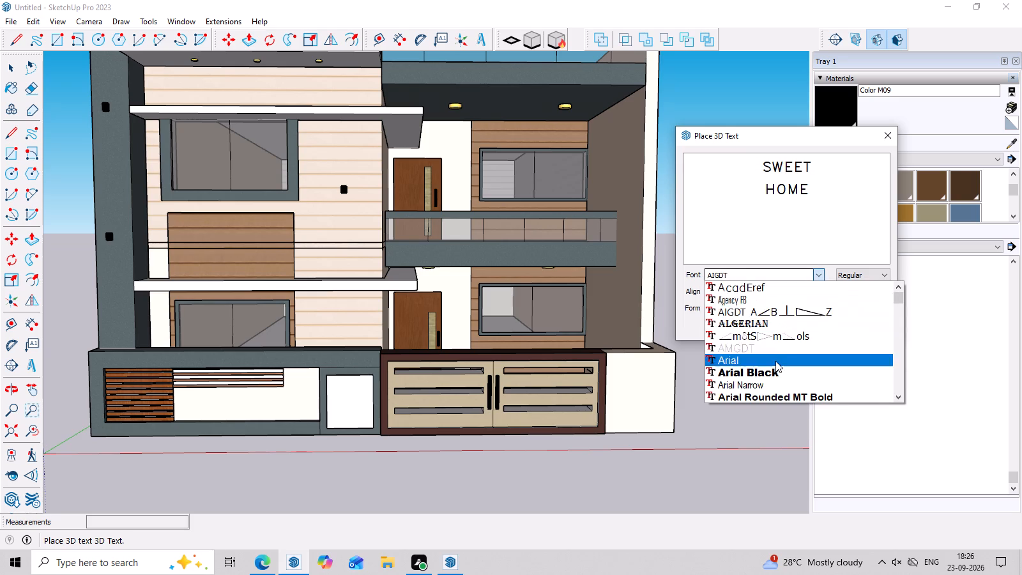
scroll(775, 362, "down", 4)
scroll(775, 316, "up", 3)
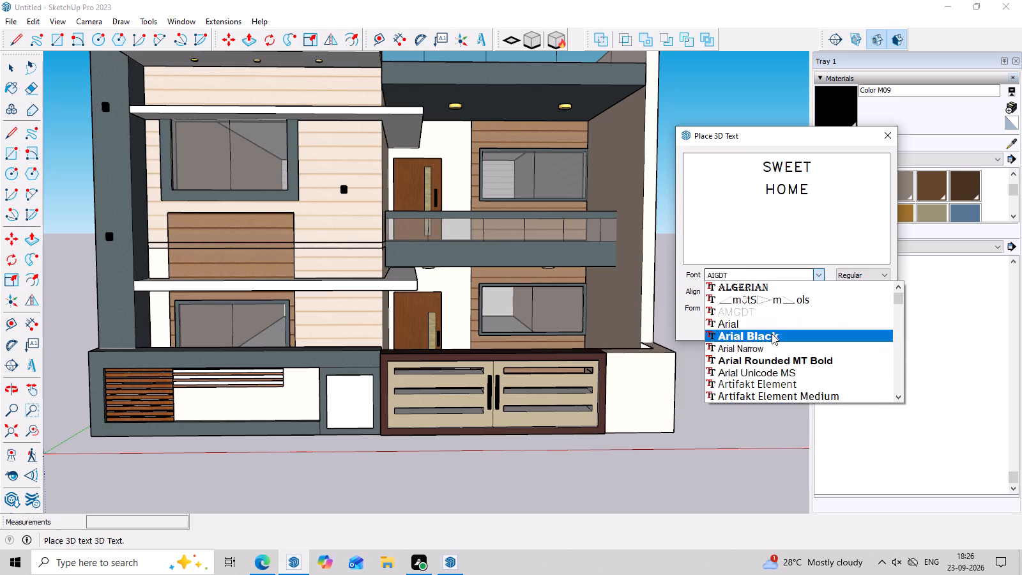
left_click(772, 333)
Set the font of the SWEET HOME lettering to Bernard MT Condensed.
left_click(823, 271)
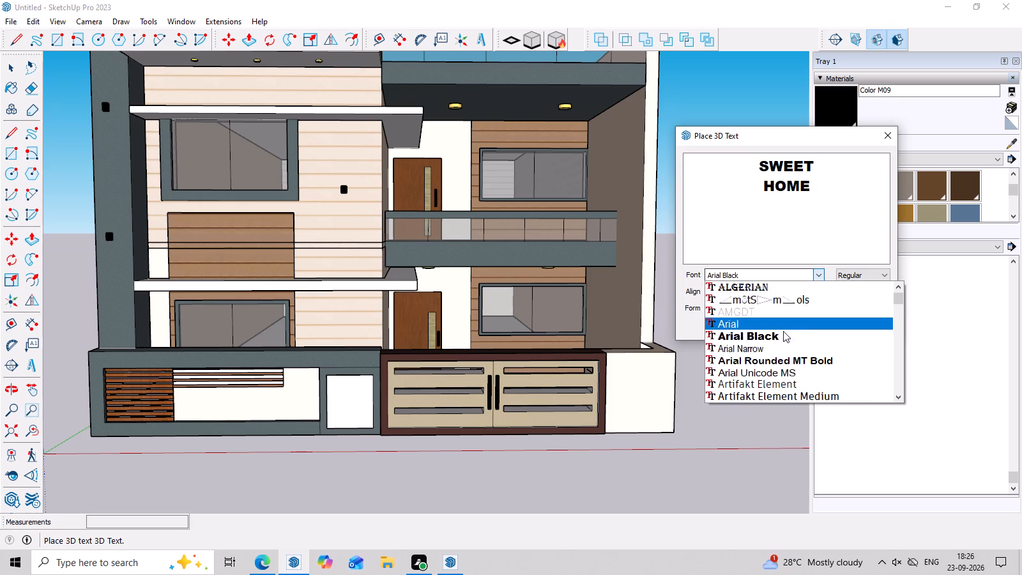
scroll(782, 335, "down", 9)
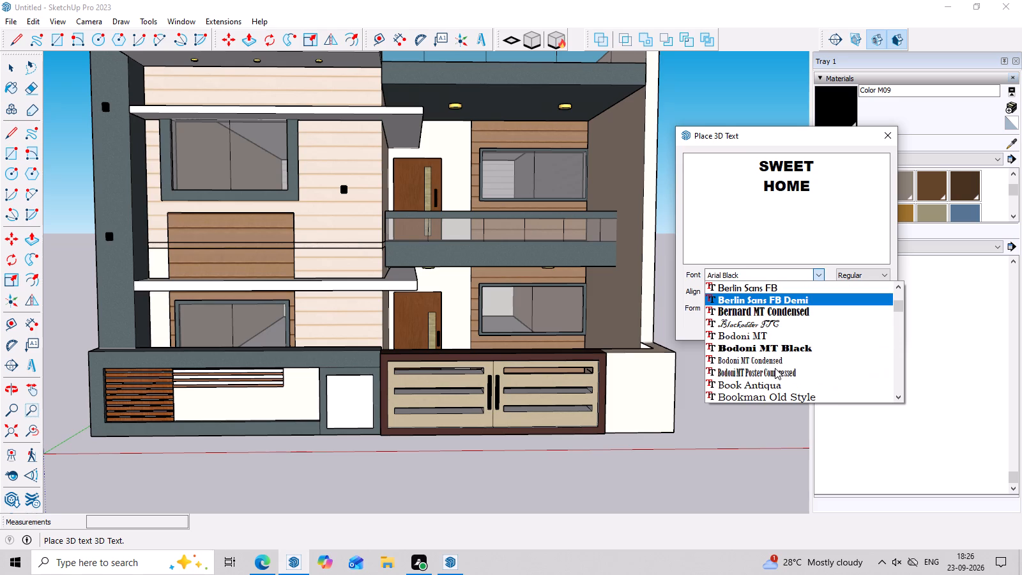
left_click(773, 307)
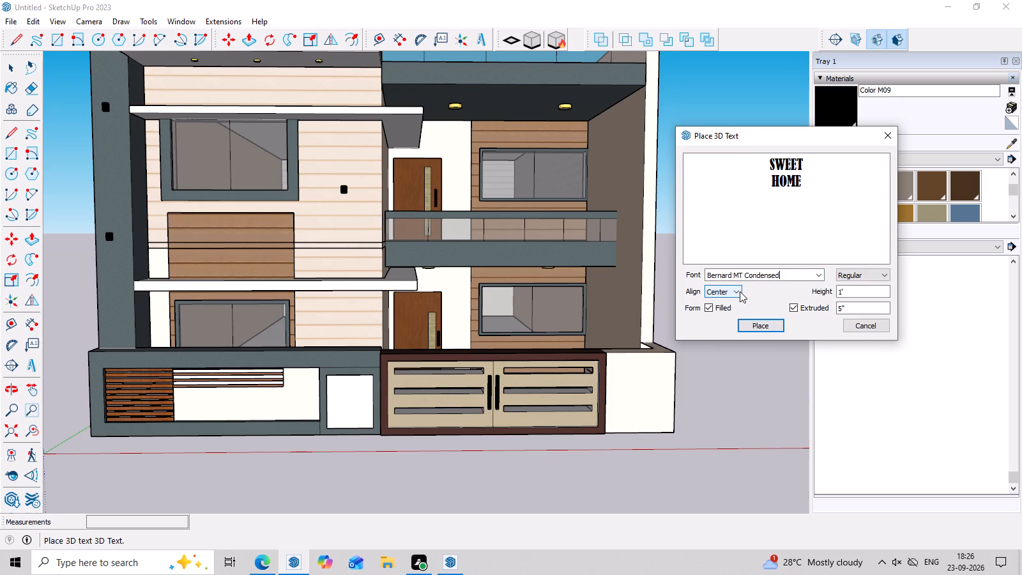
Compare the Bold, Italic and Bold Italic styles on the lettering and set it to Italic.
left_click(858, 277)
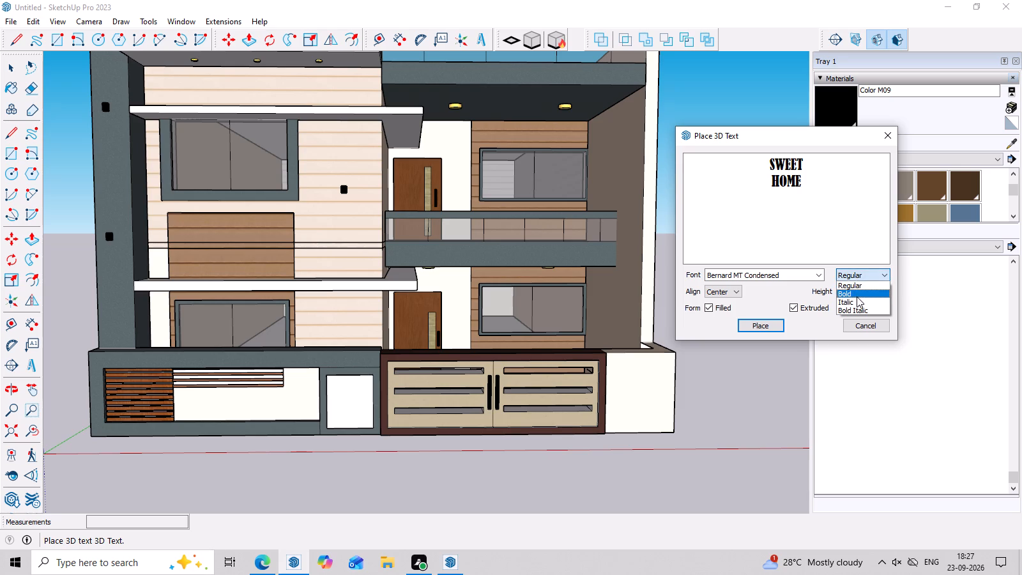
left_click(857, 296)
left_click(857, 273)
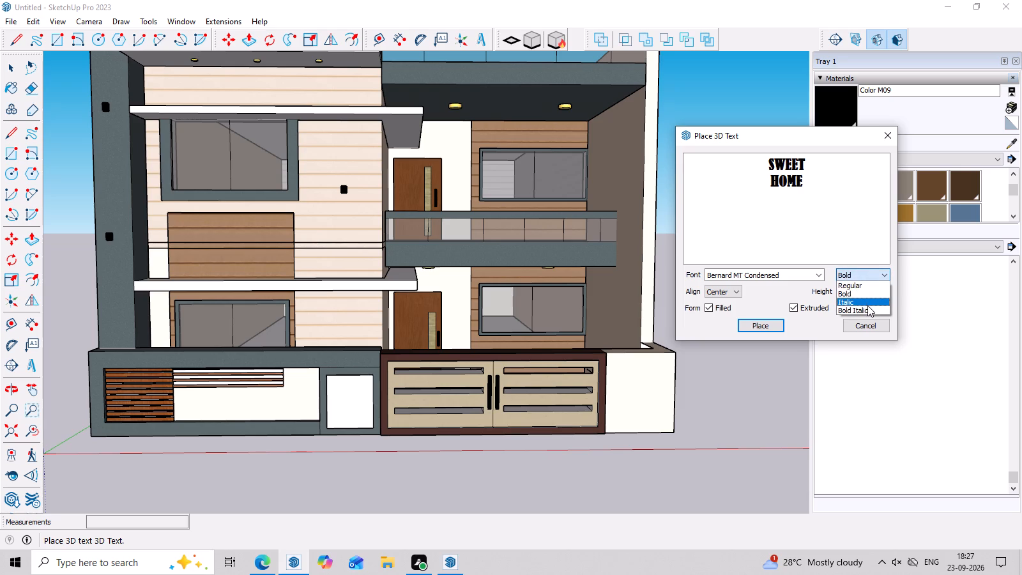
left_click(867, 305)
left_click(862, 277)
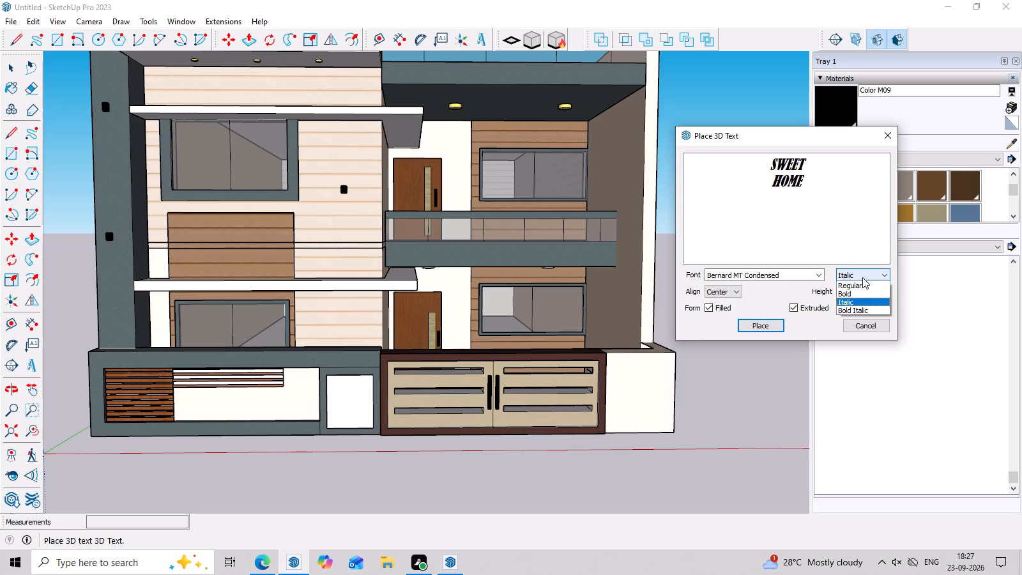
left_click(862, 309)
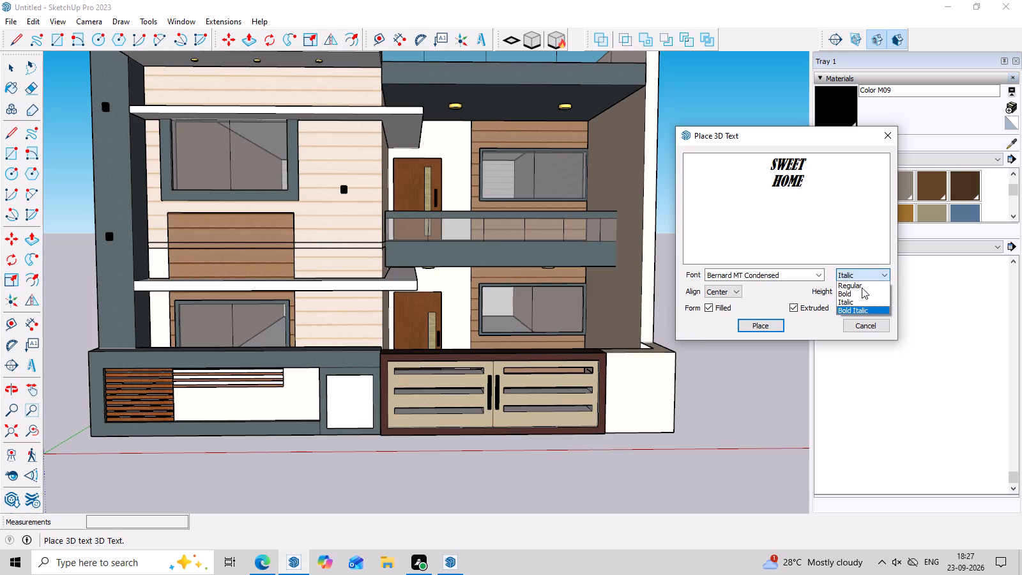
left_click(862, 279)
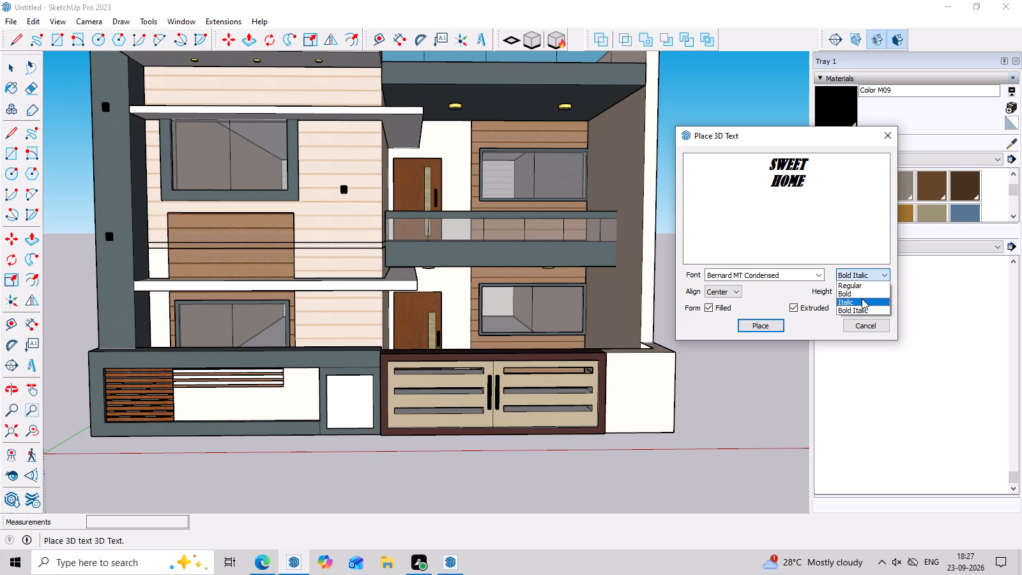
left_click(862, 298)
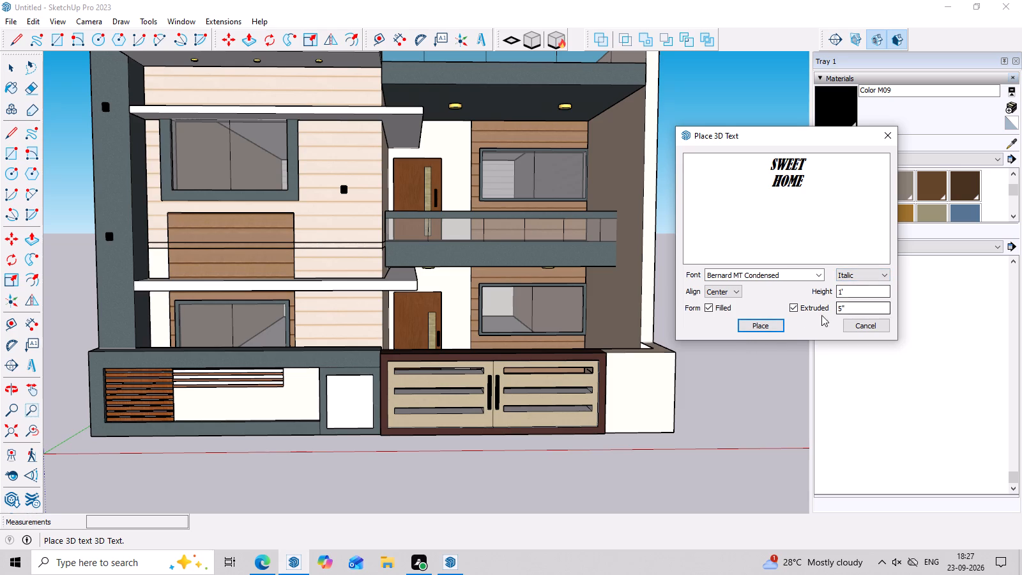
Place the SWEET HOME 3D text upright on the small white panel of the boundary wall beside the gate.
left_click(765, 323)
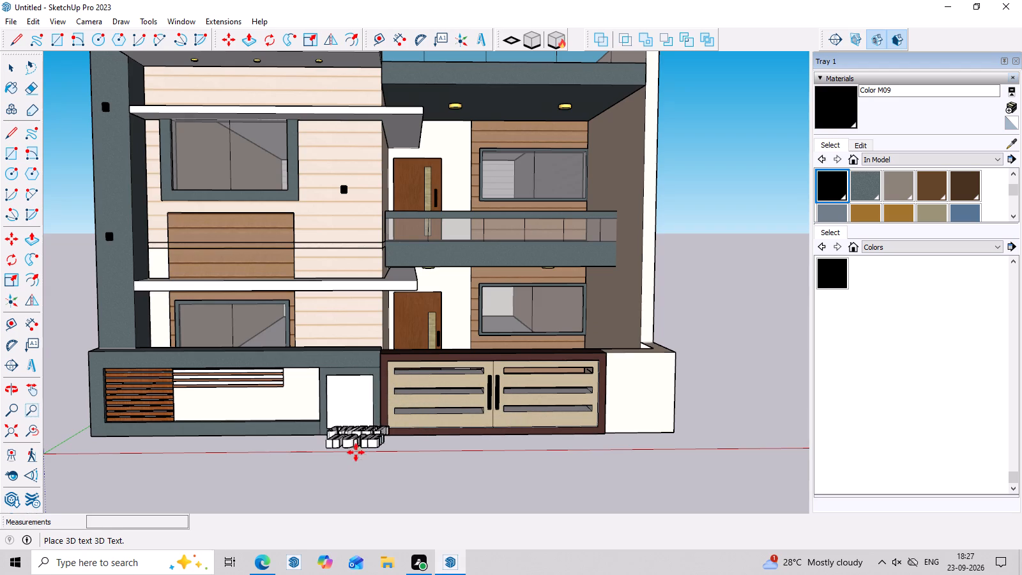
left_click(352, 424)
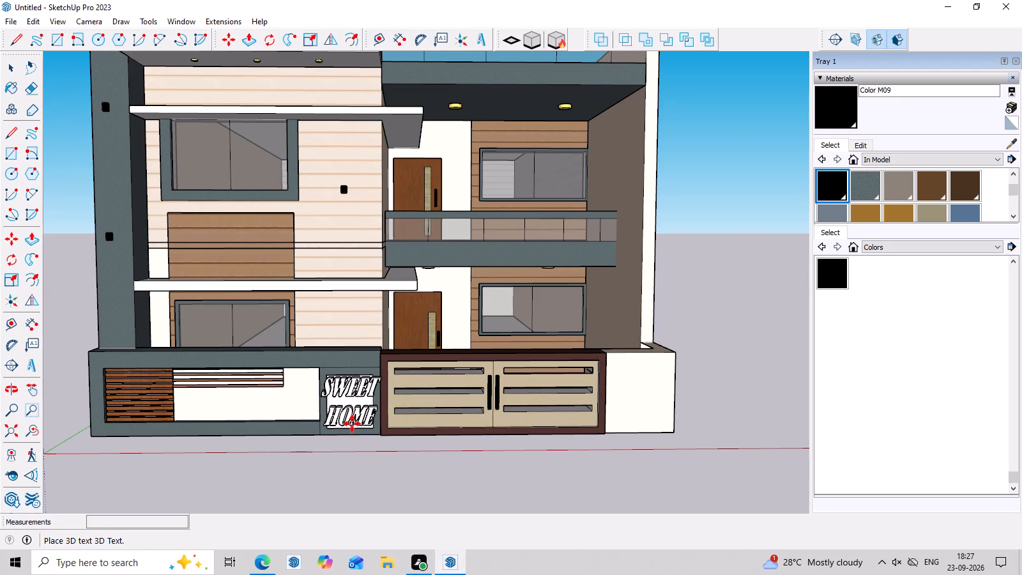
Move the SWEET HOME lettering about 3" along the boundary wall, away from the gate.
scroll(365, 399, "up", 7)
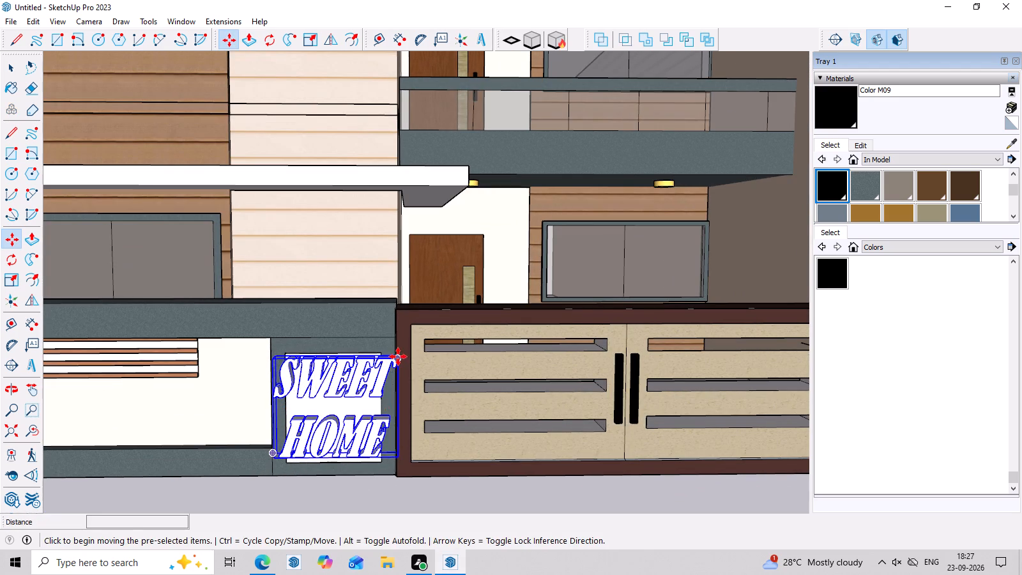
left_click(398, 356)
left_click(388, 359)
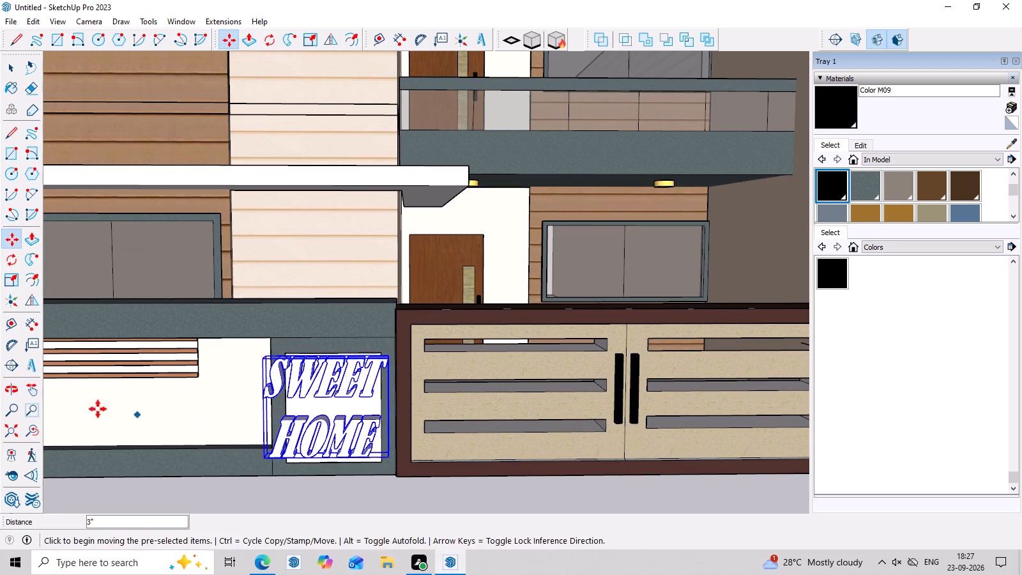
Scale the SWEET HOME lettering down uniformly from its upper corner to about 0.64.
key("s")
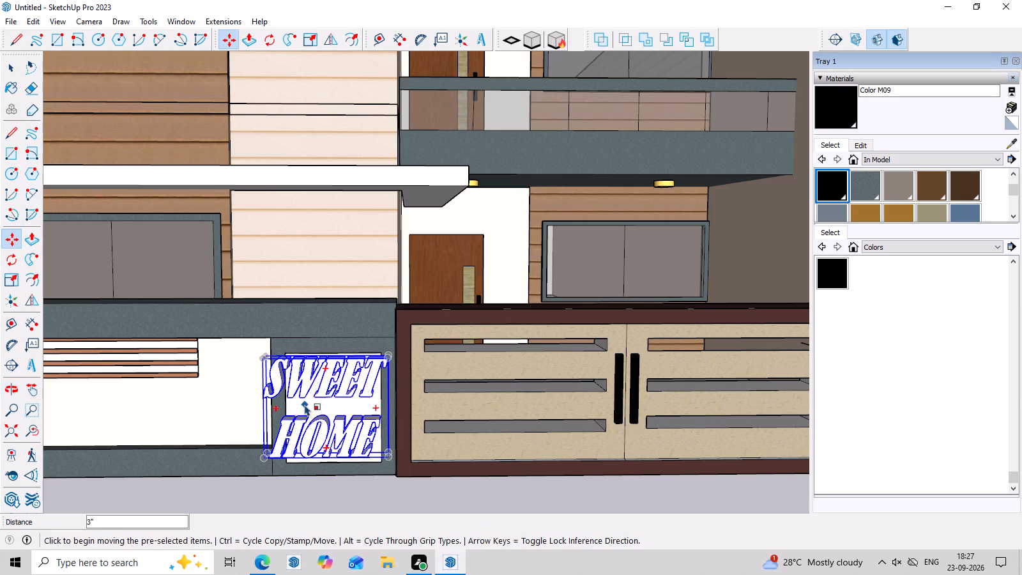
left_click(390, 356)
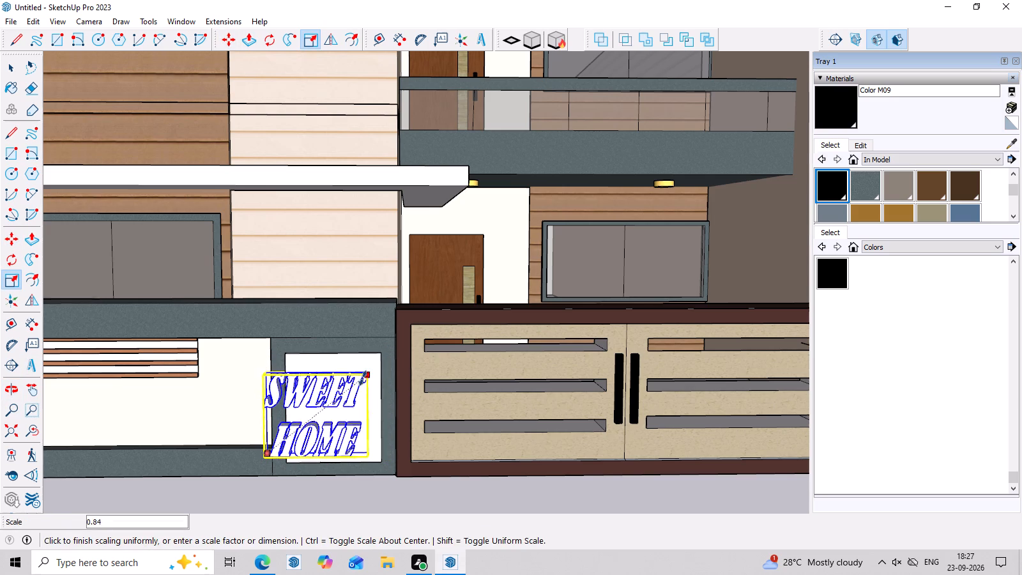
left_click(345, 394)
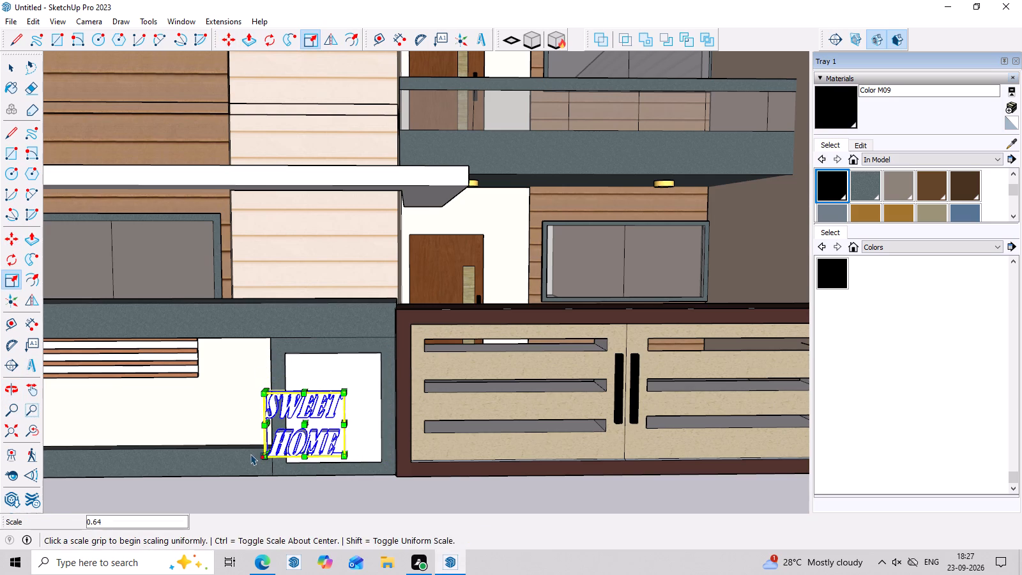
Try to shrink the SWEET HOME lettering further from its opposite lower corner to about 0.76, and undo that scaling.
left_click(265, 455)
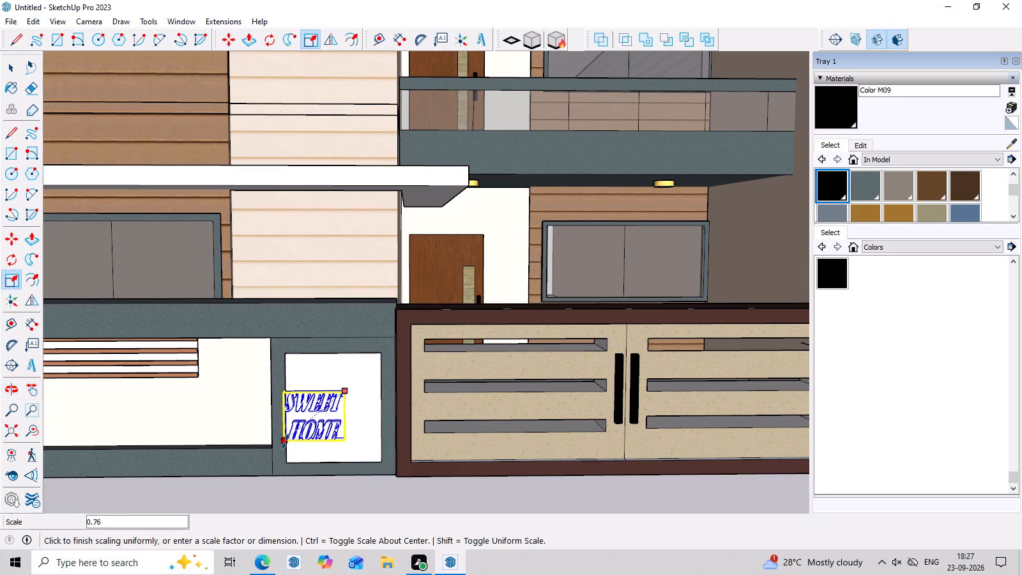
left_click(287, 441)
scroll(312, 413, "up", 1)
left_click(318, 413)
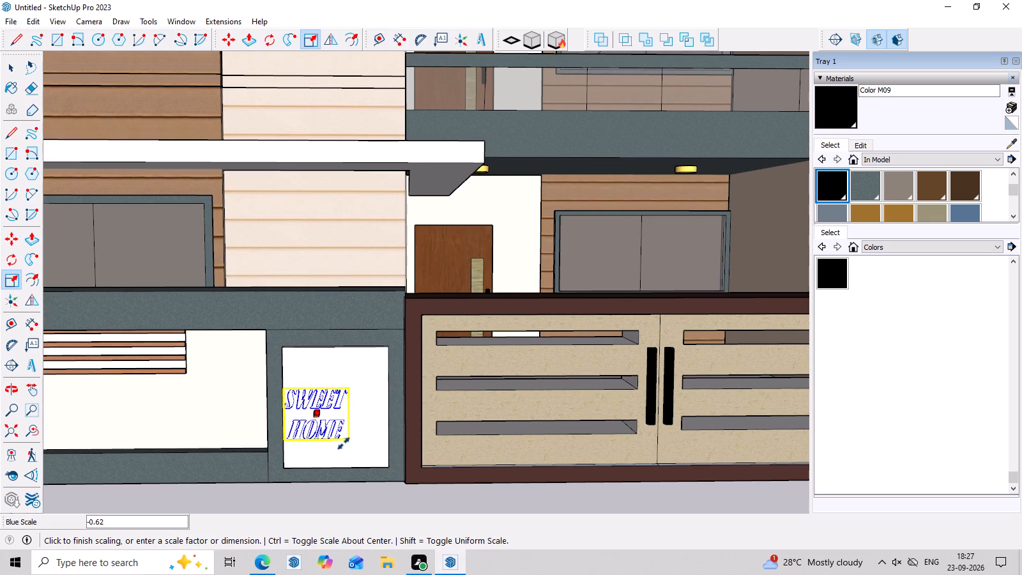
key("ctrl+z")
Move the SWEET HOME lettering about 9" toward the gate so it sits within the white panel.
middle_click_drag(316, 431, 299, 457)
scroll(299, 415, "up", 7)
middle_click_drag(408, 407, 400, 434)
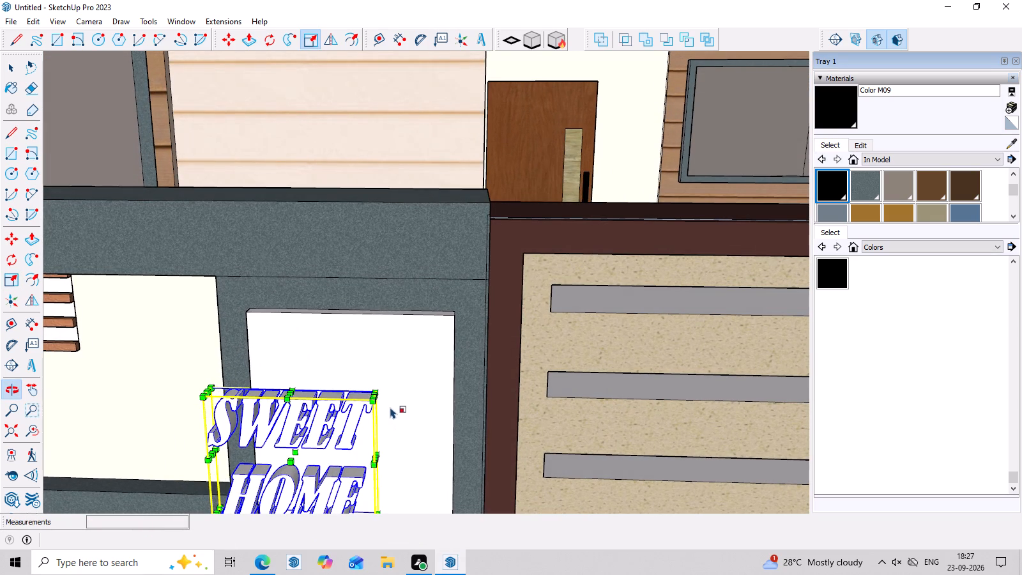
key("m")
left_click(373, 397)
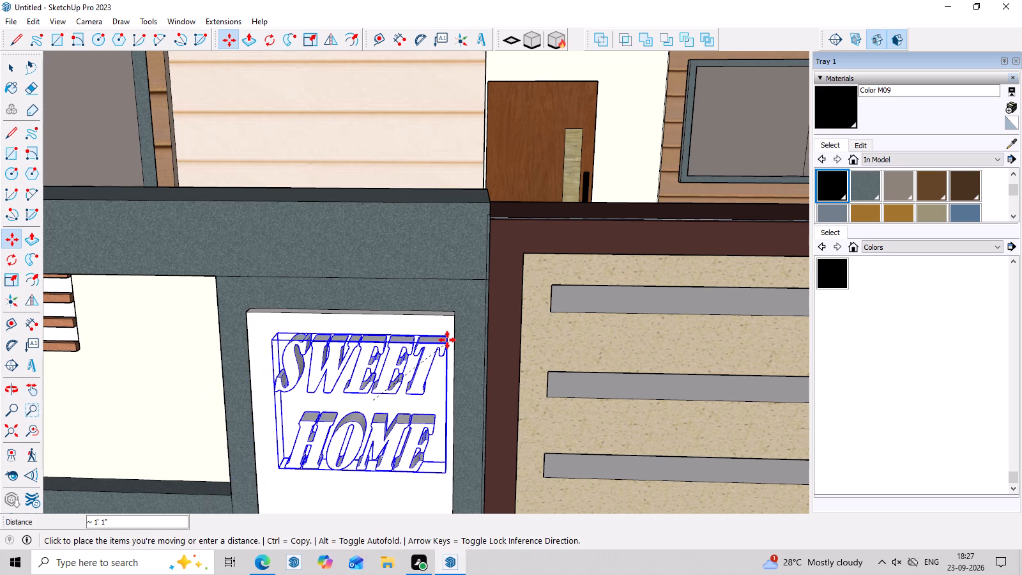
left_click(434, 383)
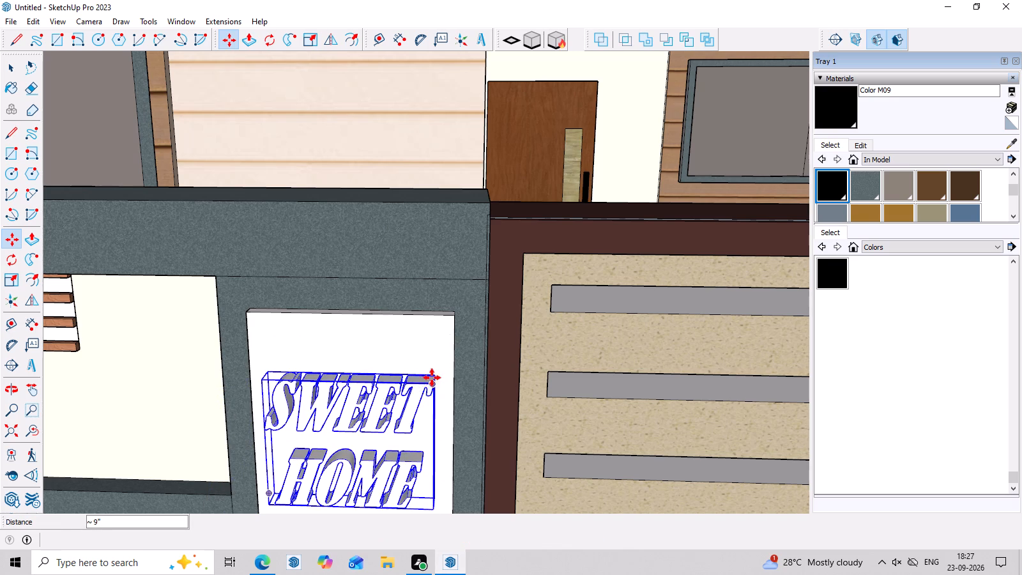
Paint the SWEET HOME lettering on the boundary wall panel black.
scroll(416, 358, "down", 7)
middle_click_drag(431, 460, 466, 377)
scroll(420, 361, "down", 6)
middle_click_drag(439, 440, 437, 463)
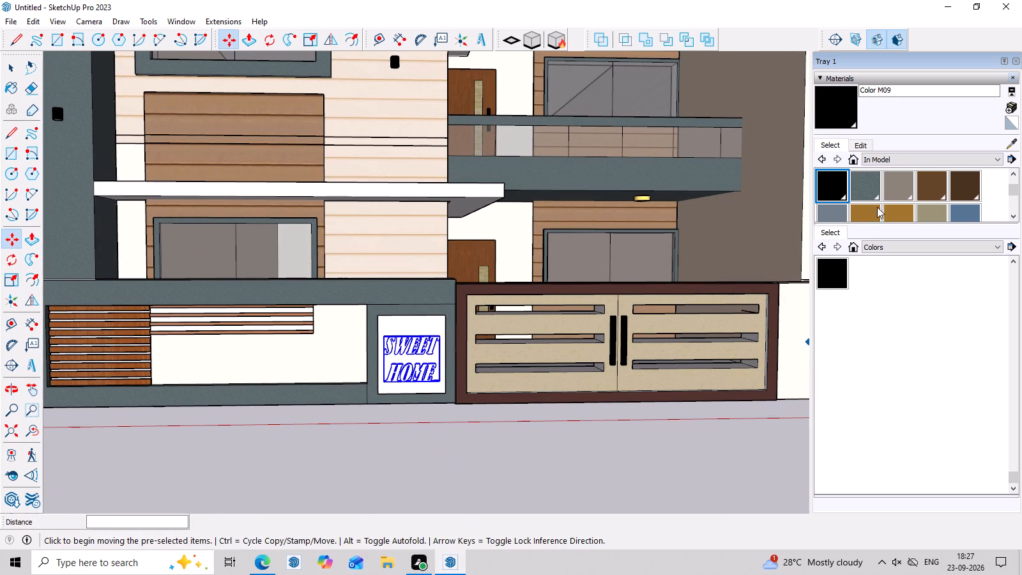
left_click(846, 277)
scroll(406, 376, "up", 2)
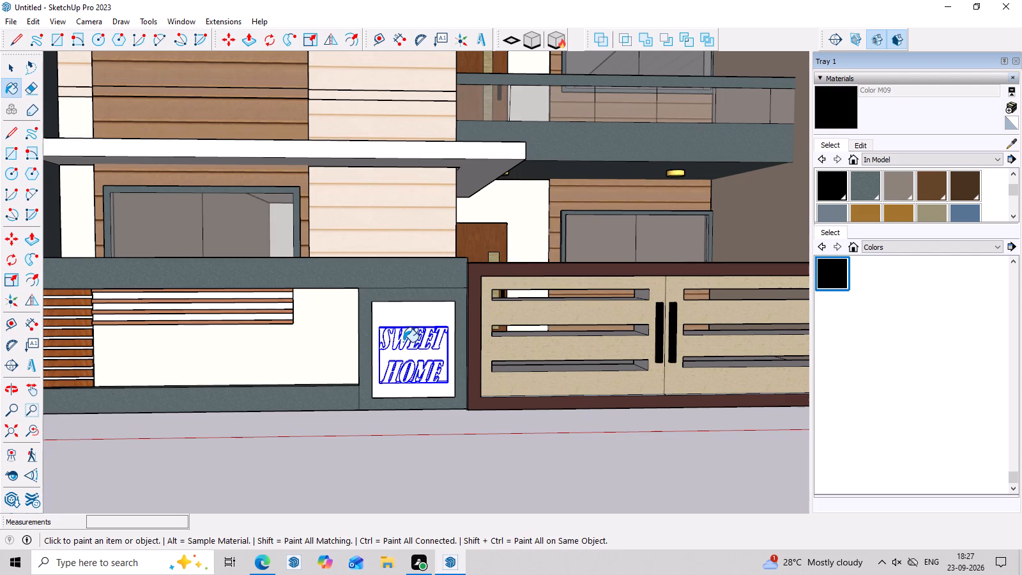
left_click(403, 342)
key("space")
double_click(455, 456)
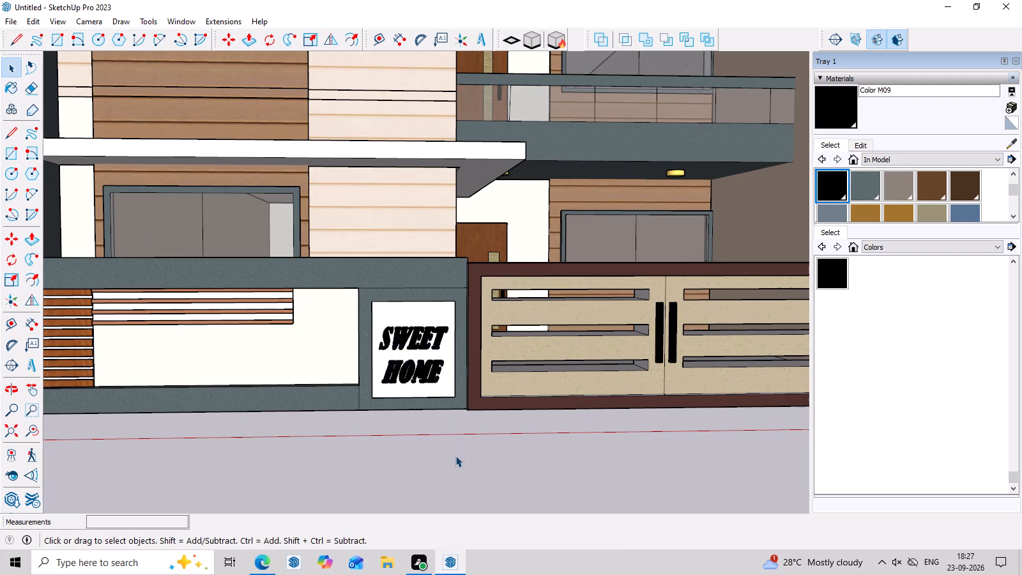
Examine the black SWEET HOME lettering on its panel from several angles, up close and against the whole elevation.
scroll(455, 456, "down", 7)
middle_click_drag(537, 483, 503, 486)
scroll(446, 455, "up", 14)
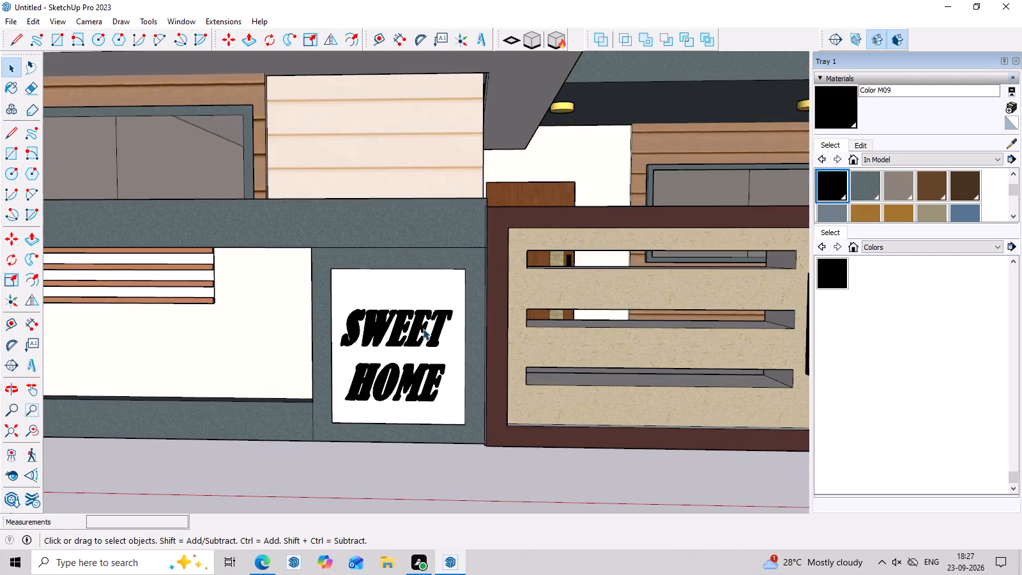
scroll(423, 328, "up", 3)
scroll(472, 269, "down", 5)
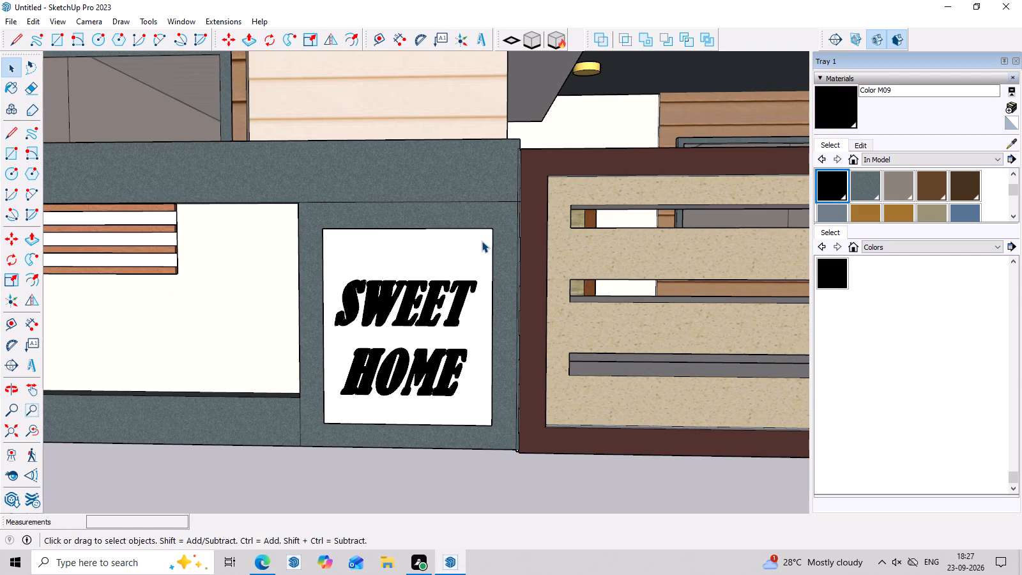
scroll(482, 241, "down", 12)
scroll(499, 313, "down", 7)
middle_click_drag(505, 335, 507, 417)
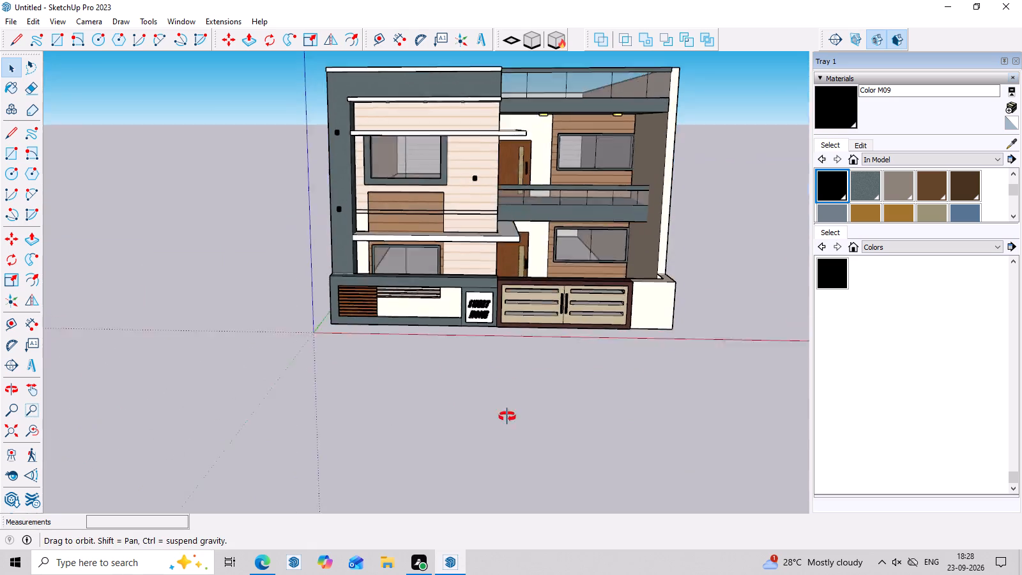
middle_click_drag(507, 417, 545, 233)
scroll(475, 266, "up", 9)
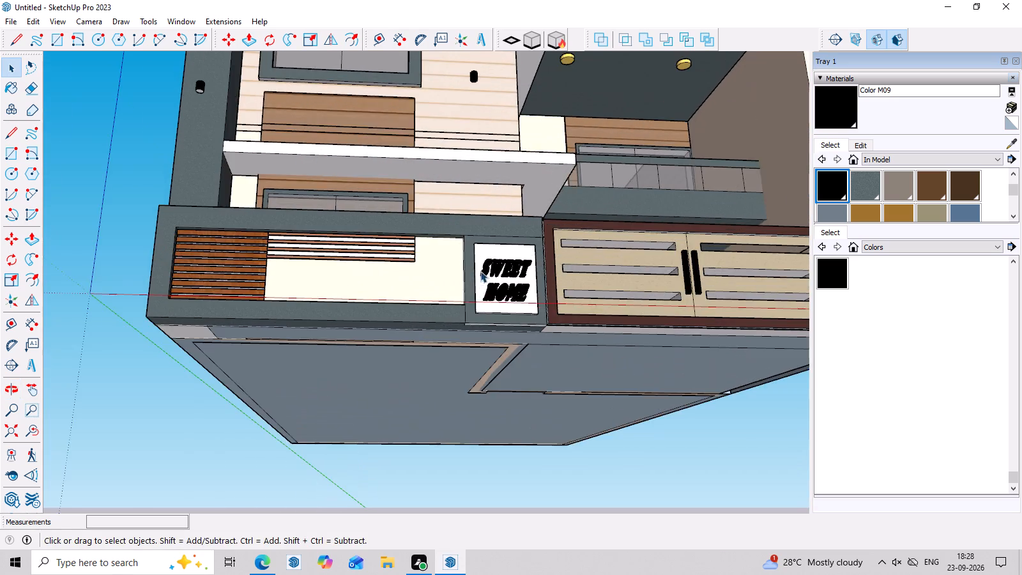
scroll(480, 271, "up", 3)
scroll(516, 197, "up", 3)
scroll(454, 128, "down", 8)
middle_click_drag(475, 214, 468, 337)
scroll(480, 314, "up", 4)
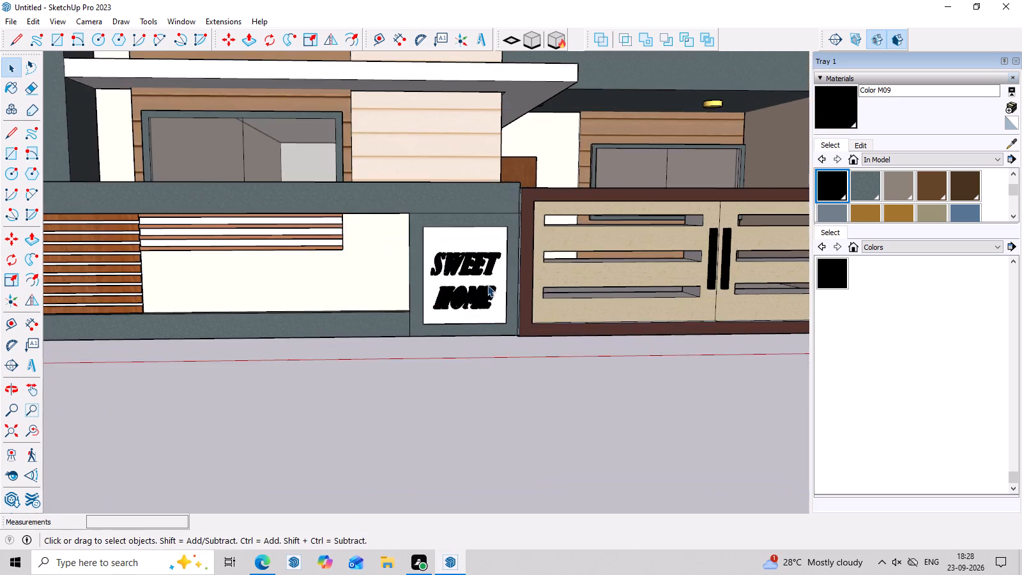
scroll(487, 285, "up", 12)
scroll(475, 210, "up", 3)
scroll(373, 199, "down", 2)
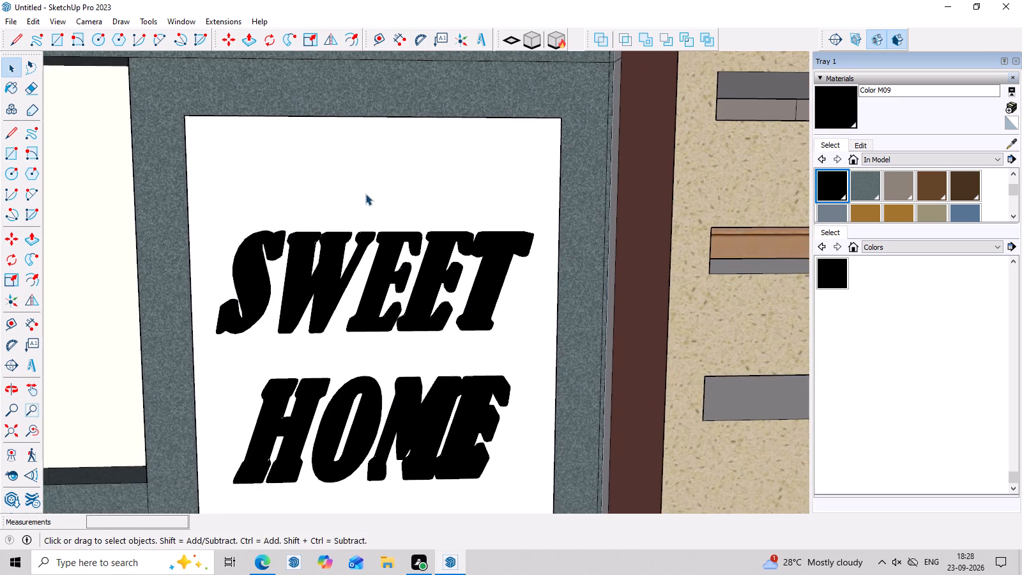
scroll(365, 194, "down", 5)
Delete the black SWEET HOME lettering from the boundary wall panel.
left_click(363, 229)
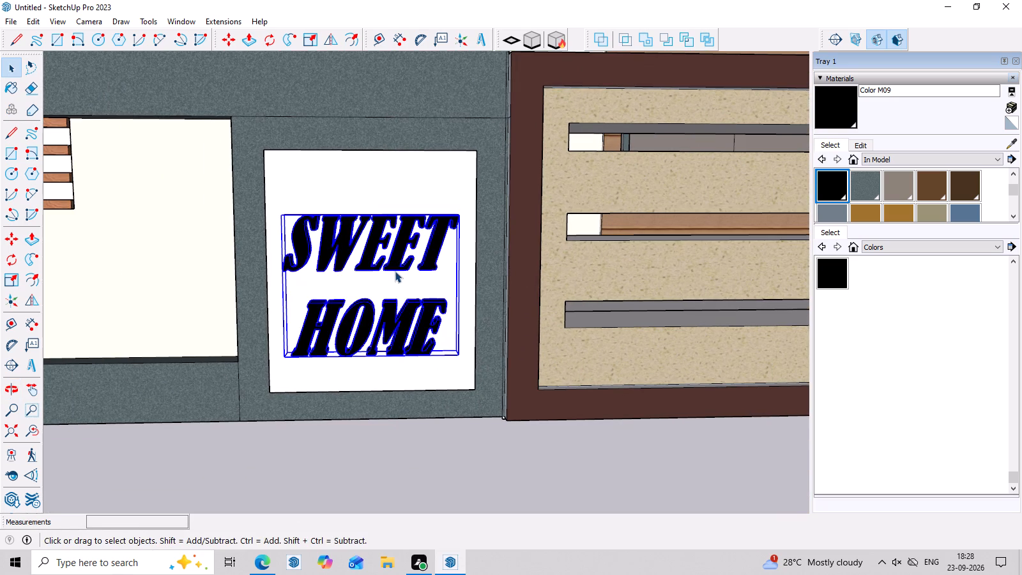
key("Delete")
Start a new 3D text, try the Arial Narrow font, and set the font to Blackadder ITC.
scroll(395, 271, "down", 3)
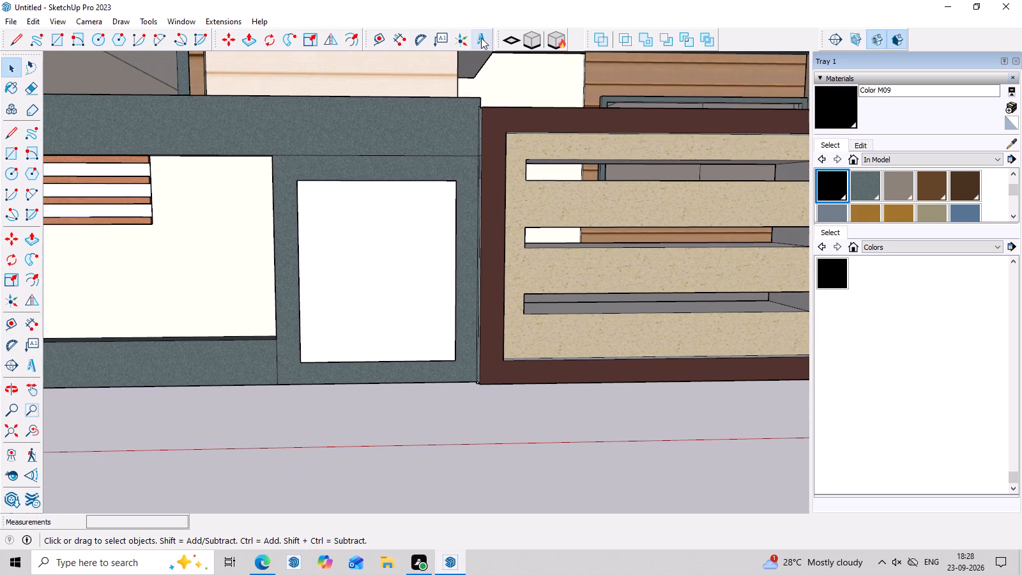
left_click(481, 36)
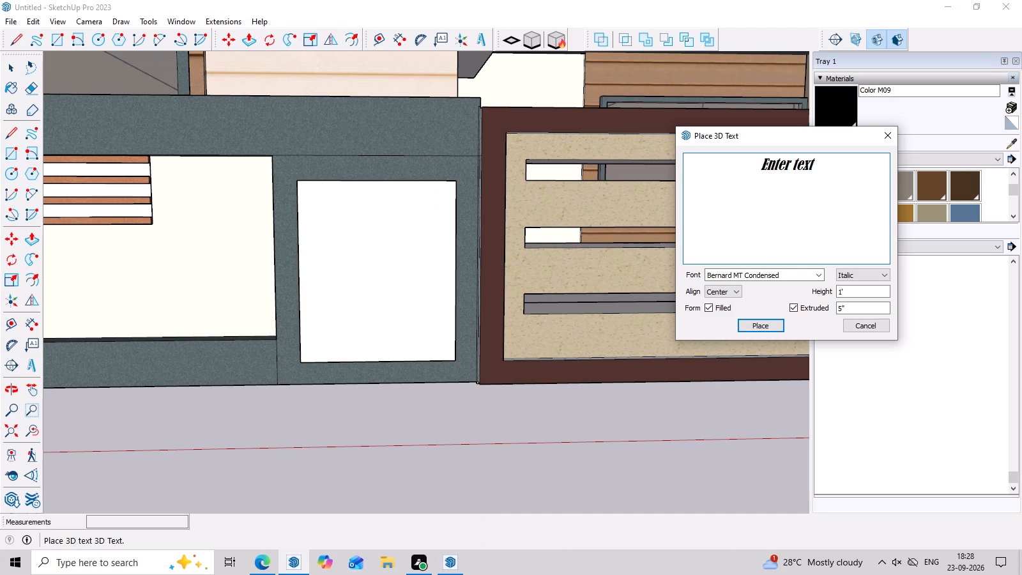
left_click(785, 273)
left_click(785, 273)
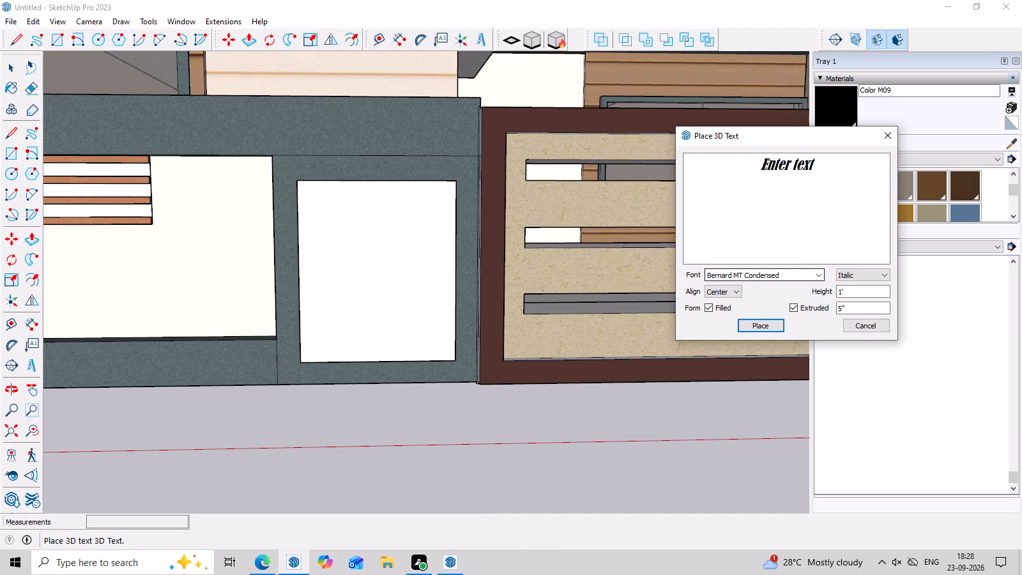
left_click(818, 275)
scroll(770, 309, "up", 7)
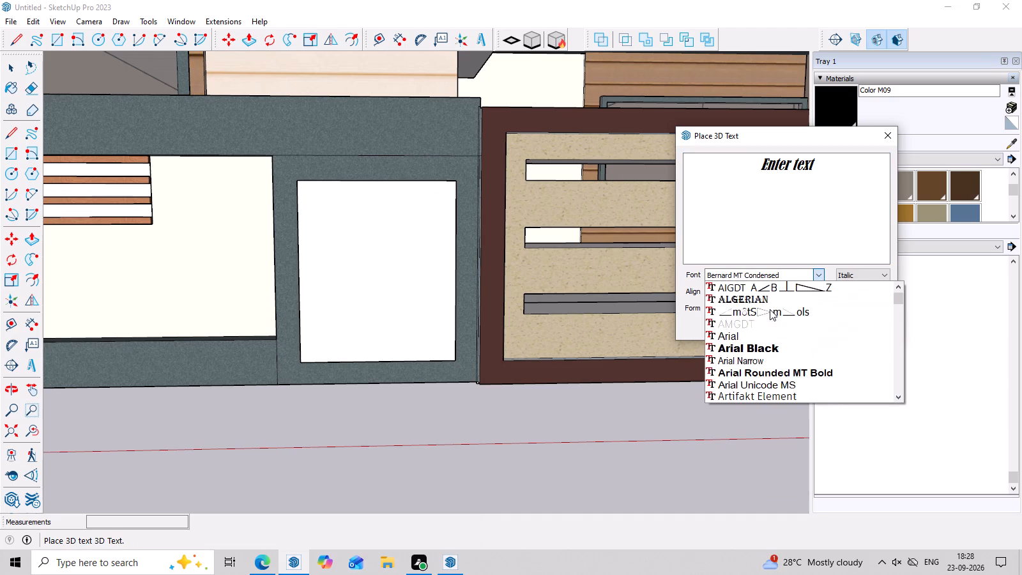
scroll(770, 309, "up", 12)
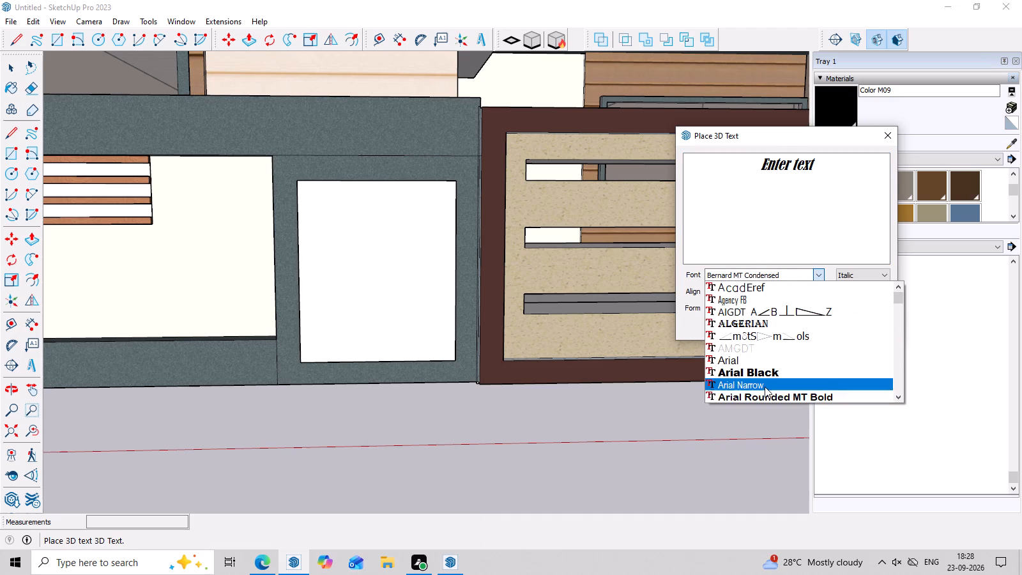
left_click(765, 387)
left_click(788, 276)
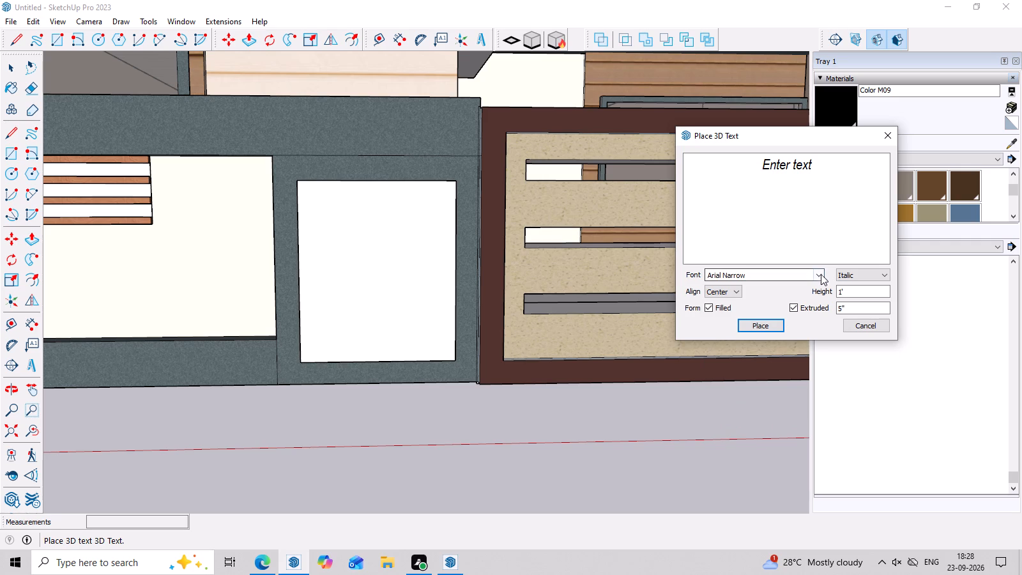
left_click(819, 275)
scroll(795, 328, "down", 9)
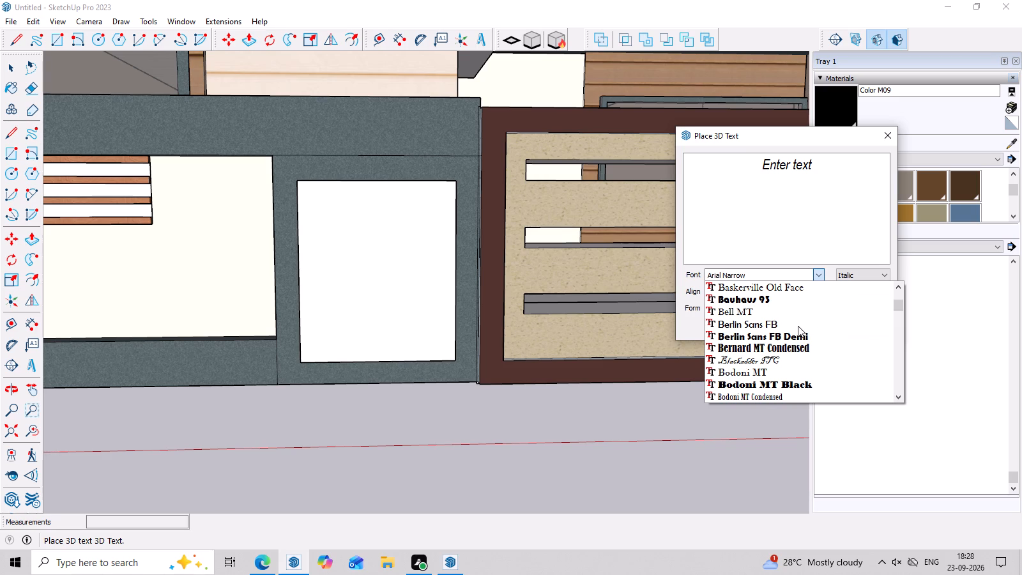
left_click(791, 361)
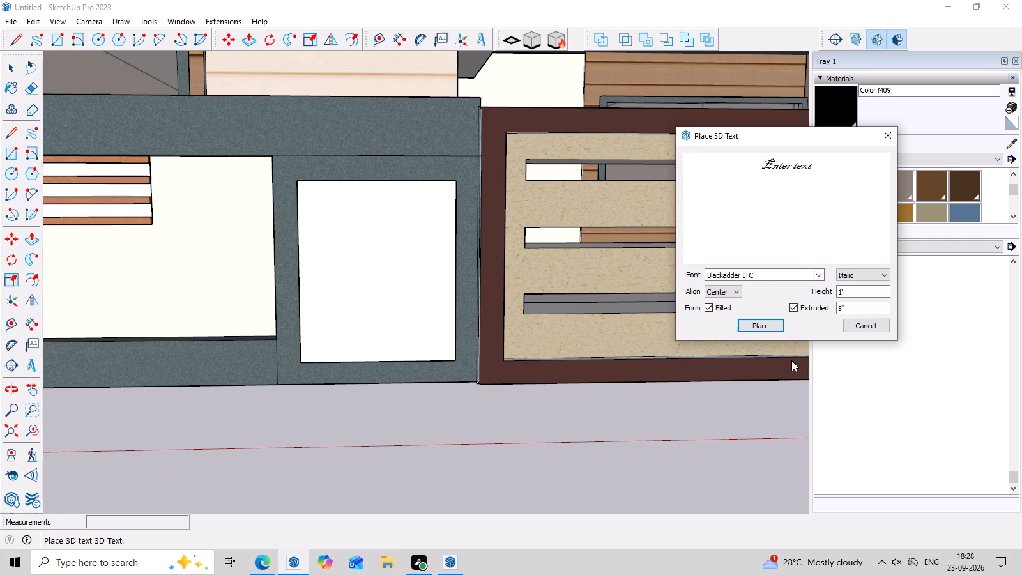
Replace the placeholder 3D text with SWEET and HOME on two separate lines.
left_click(835, 172)
key("BackSpace")
key("BackSpace")
key("BackSpace")
key("BackSpace")
key("BackSpace")
key("BackSpace")
key("BackSpace")
key("BackSpace")
key("BackSpace")
key("BackSpace")
key("BackSpace")
key("BackSpace")
key("BackSpace")
key("BackSpace")
key("BackSpace")
key("BackSpace")
key("BackSpace")
key("BackSpace")
key("BackSpace")
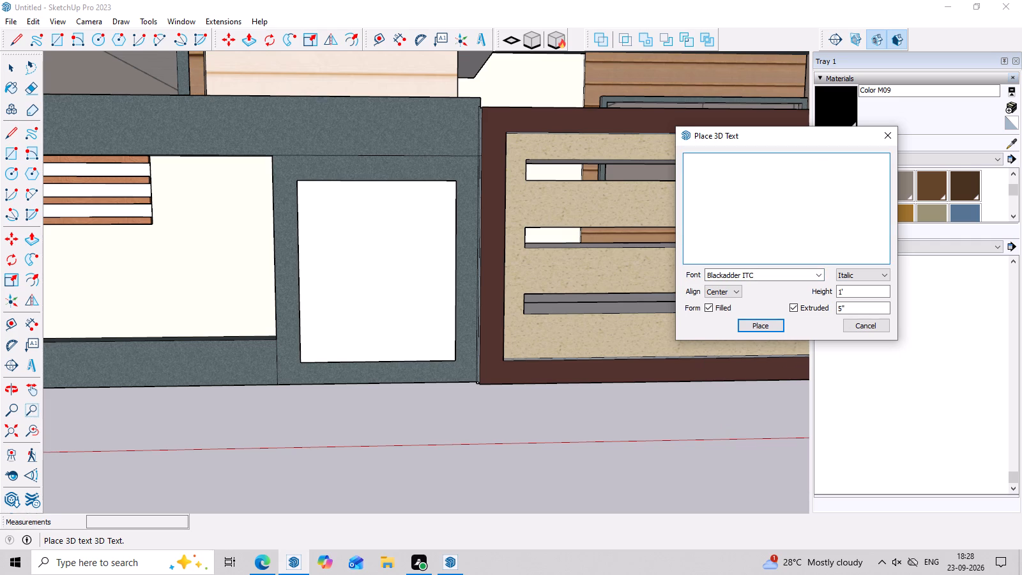
type("SWEE")
key("t")
key("Return")
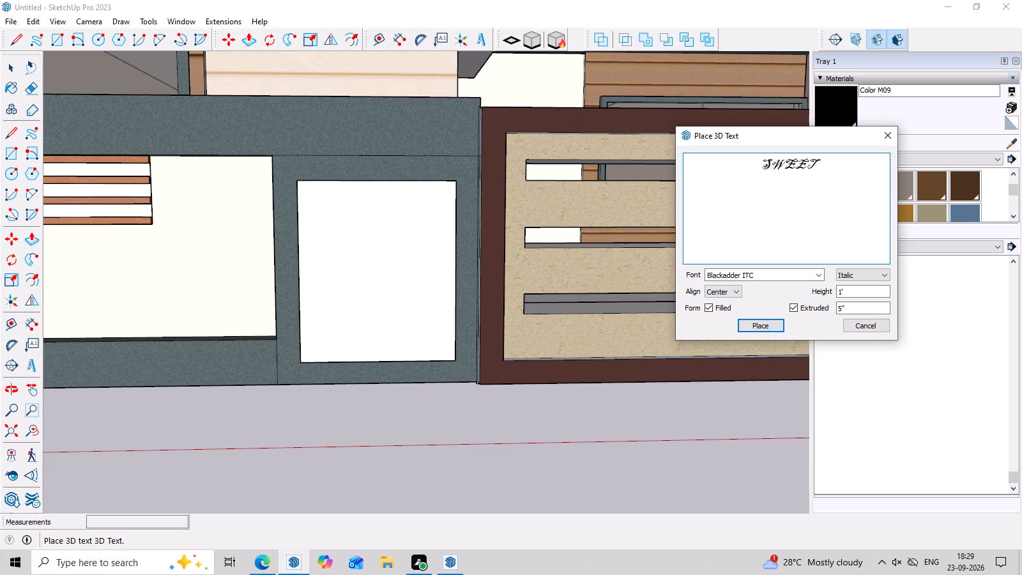
type("HOME")
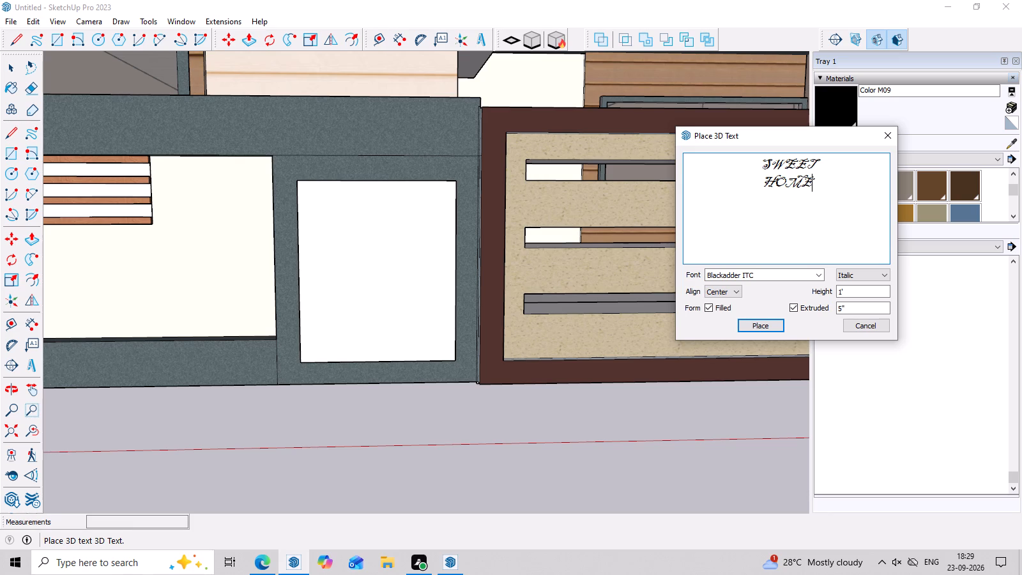
Compare the Regular and Bold styles on the SWEET HOME text, set it to Bold, and accept it as filled, extruded lettering.
left_click(854, 272)
left_click(857, 284)
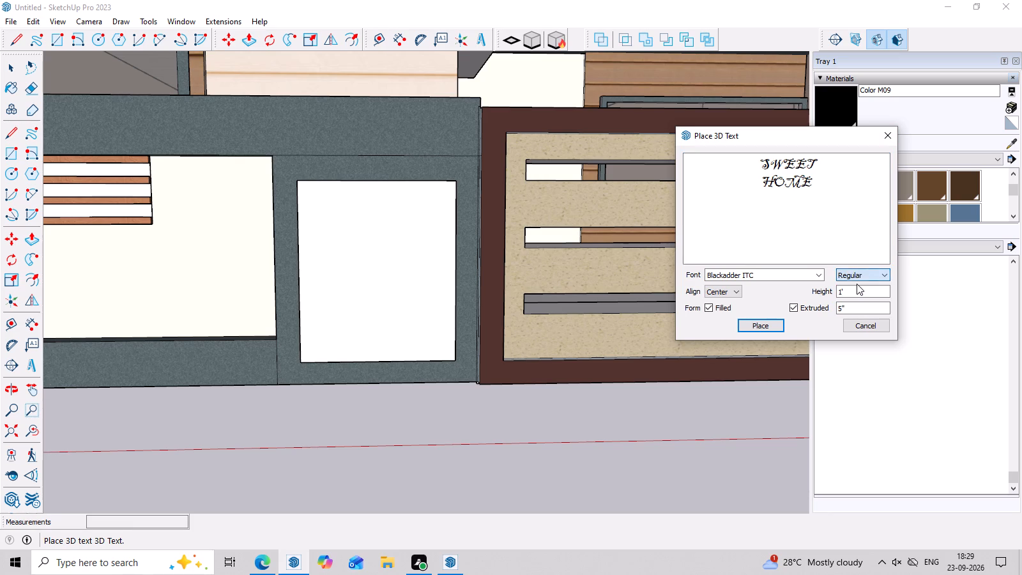
left_click(864, 272)
left_click(860, 296)
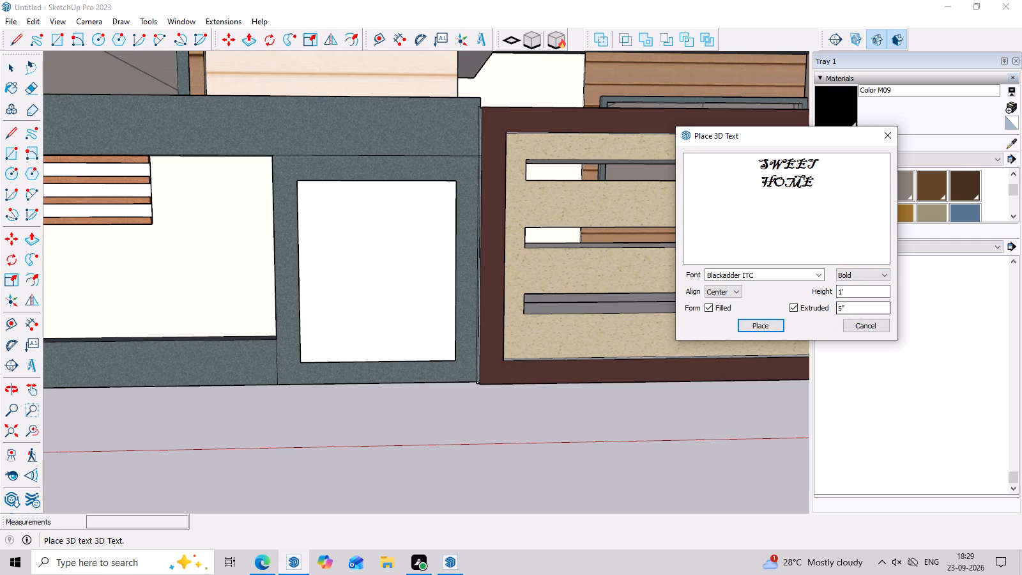
left_click(708, 307)
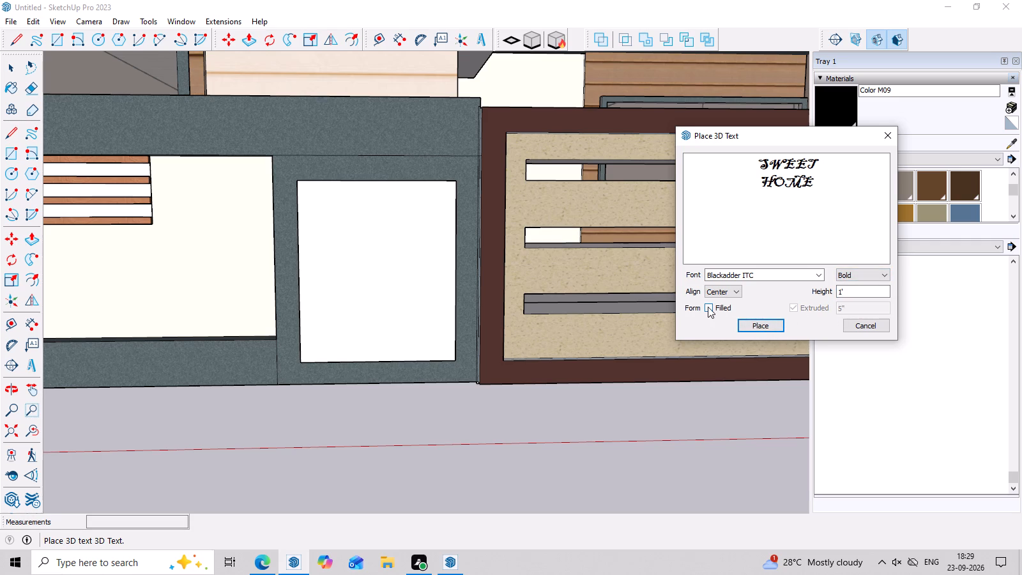
left_click(708, 307)
left_click(771, 321)
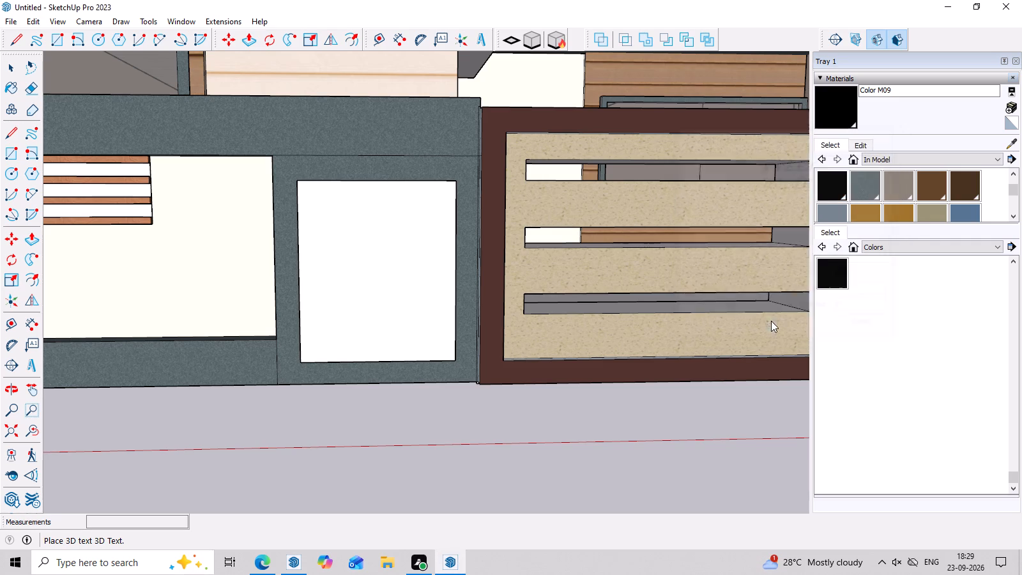
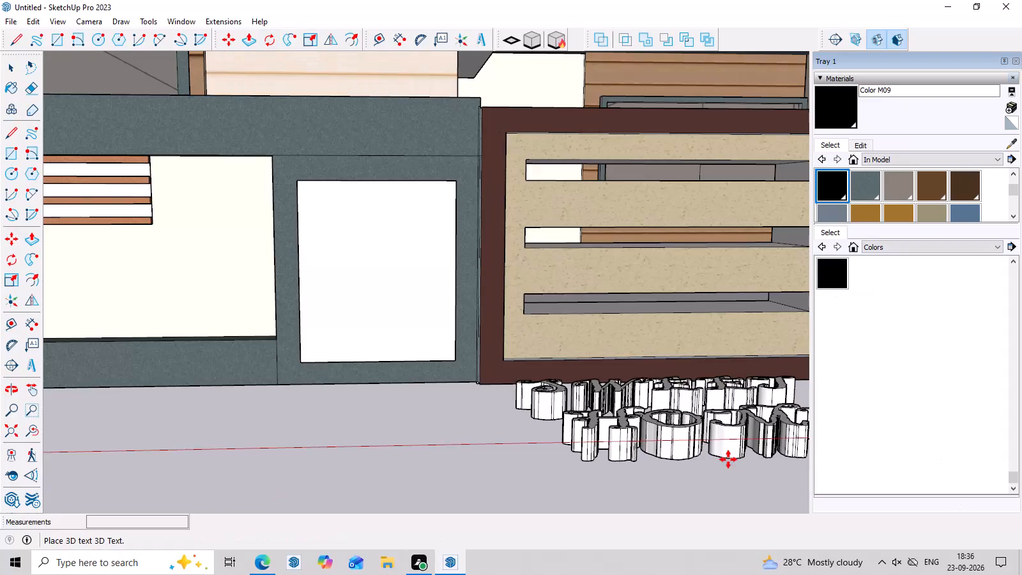
Place the "SWEET HOME" 3D text over the white sign panel beside the gate.
scroll(525, 333, "down", 3)
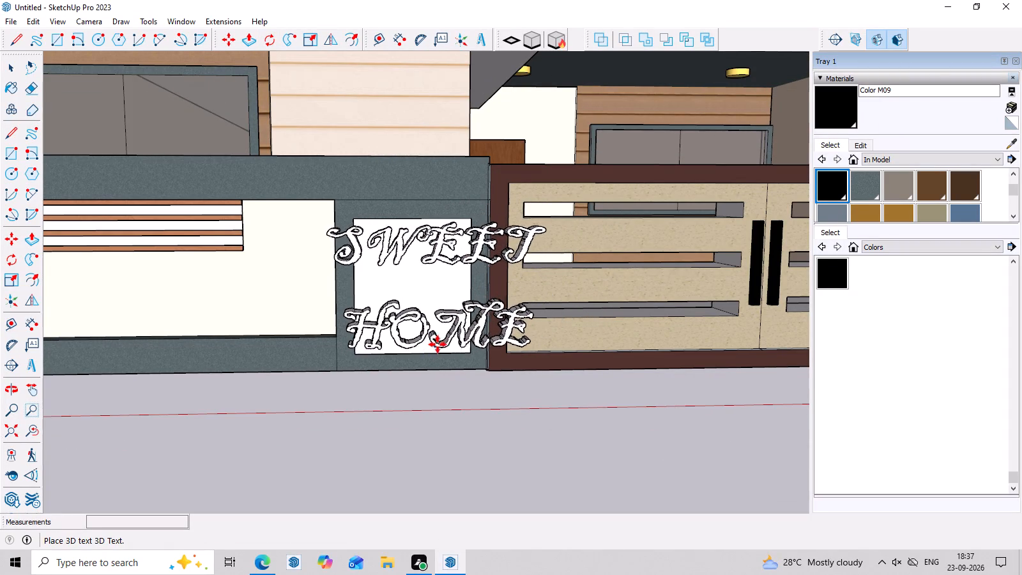
left_click(438, 343)
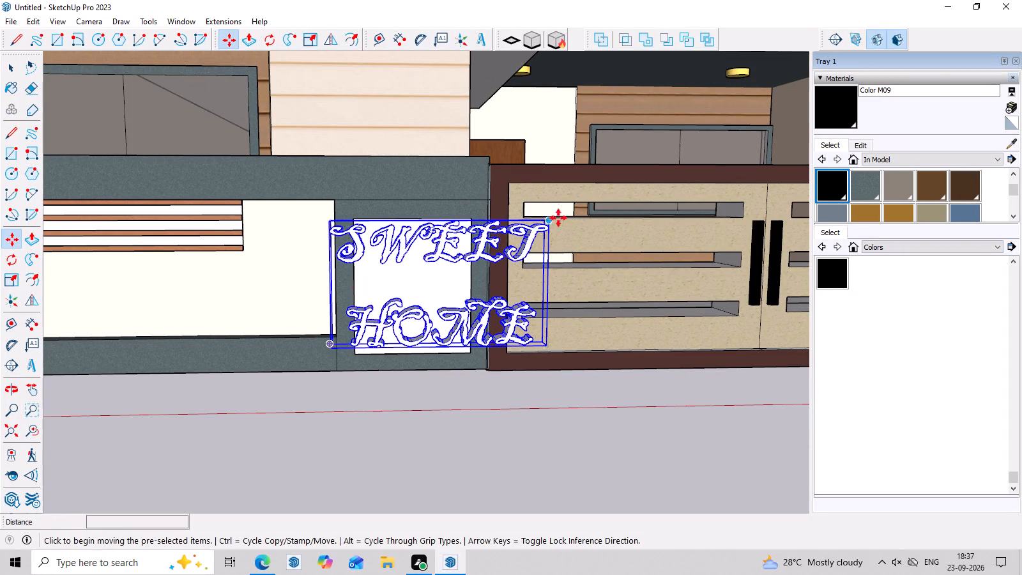
Scale the "SWEET HOME" text uniformly to 0.60, and shrink it further from its outer side to fit inside the white panel.
key("s")
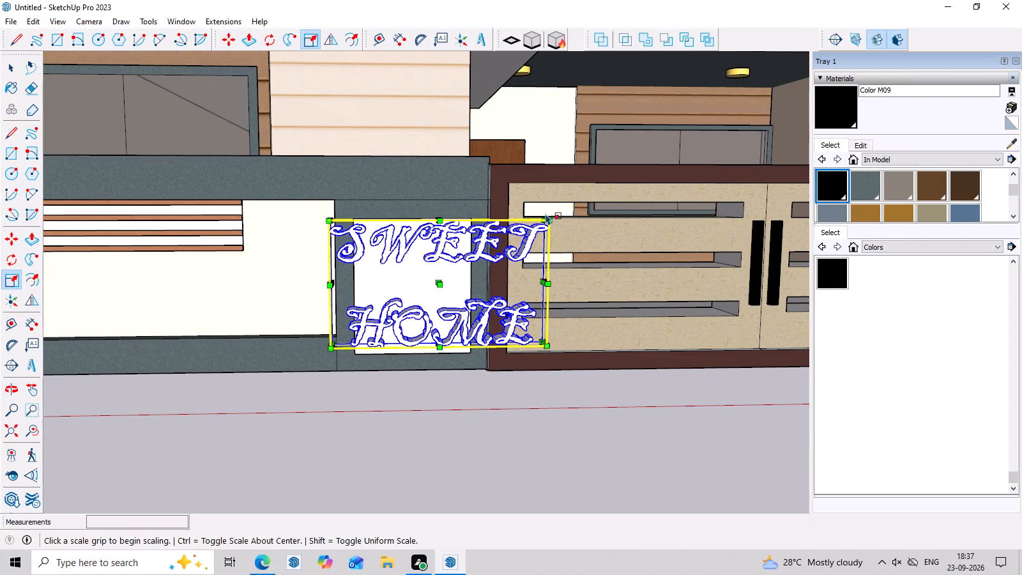
double_click(550, 217)
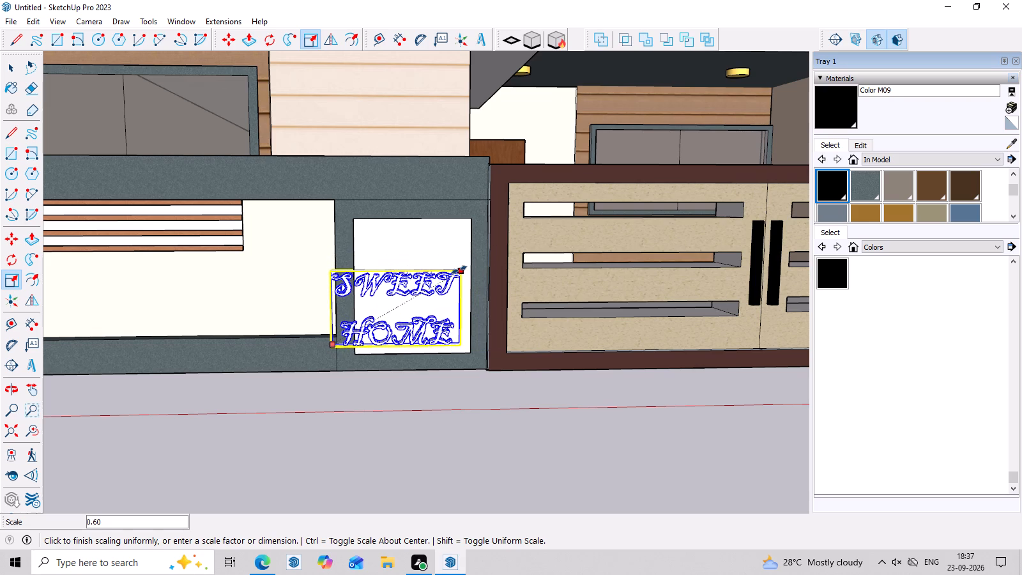
left_click(459, 270)
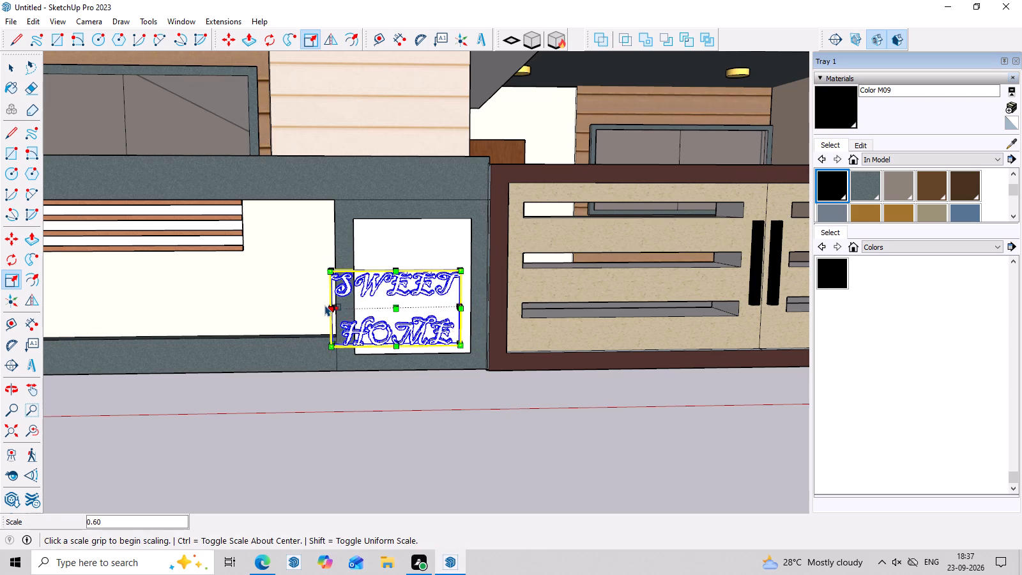
double_click(325, 306)
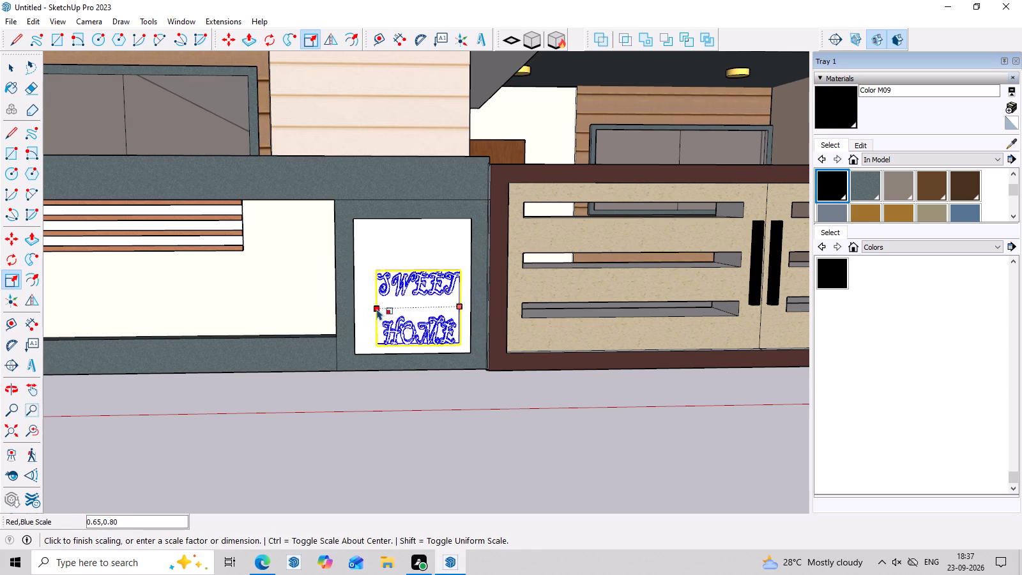
left_click(363, 309)
scroll(383, 309, "up", 6)
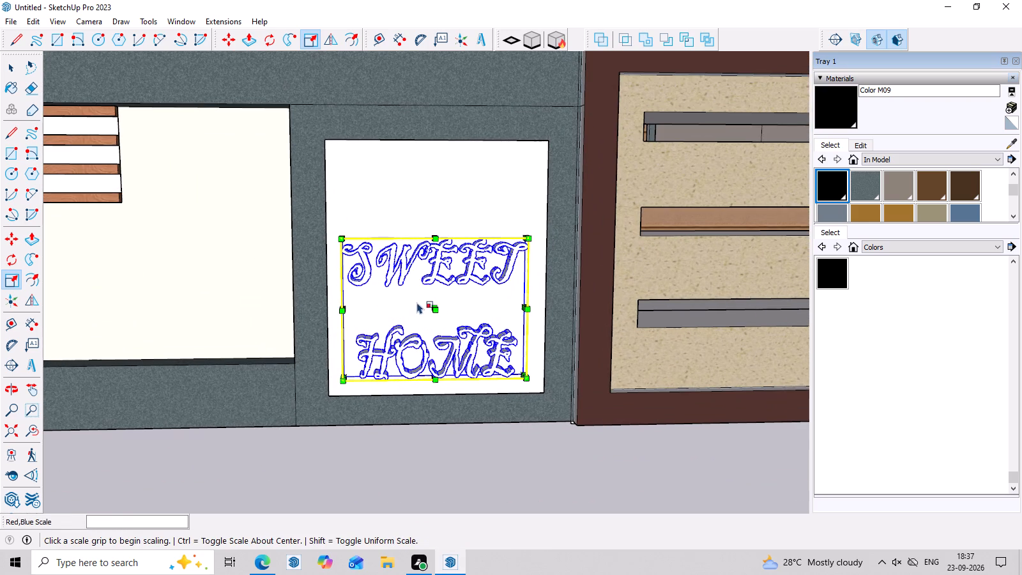
left_click(440, 353)
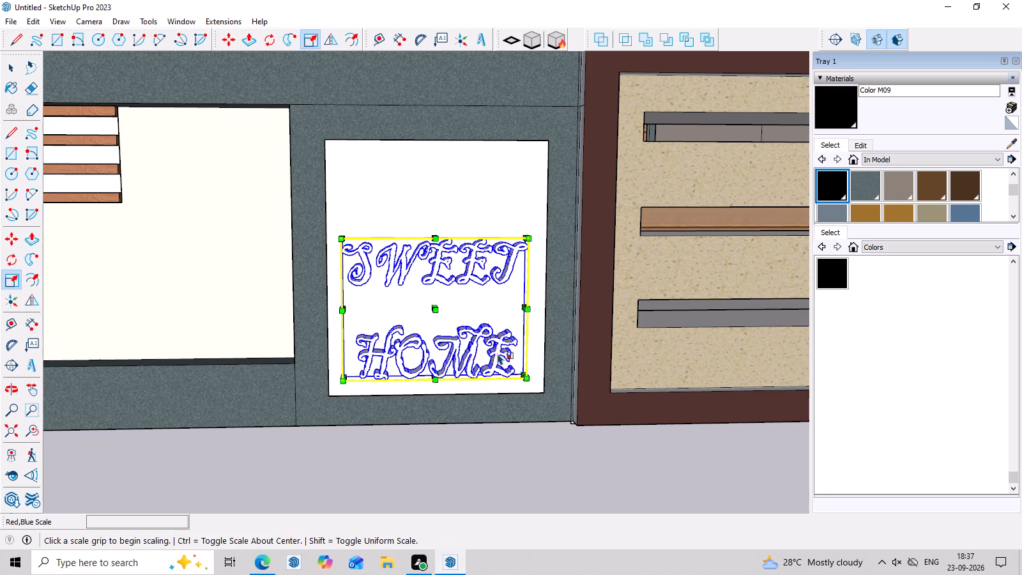
Move the "SWEET HOME" text up about 7" so it sits centred on the white panel.
key("m")
left_click(478, 360)
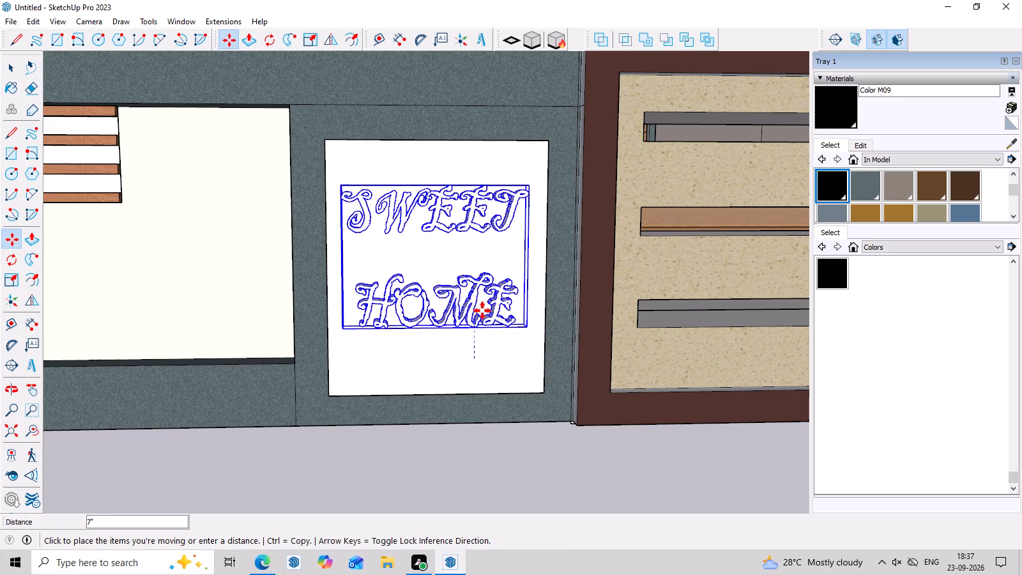
left_click(482, 310)
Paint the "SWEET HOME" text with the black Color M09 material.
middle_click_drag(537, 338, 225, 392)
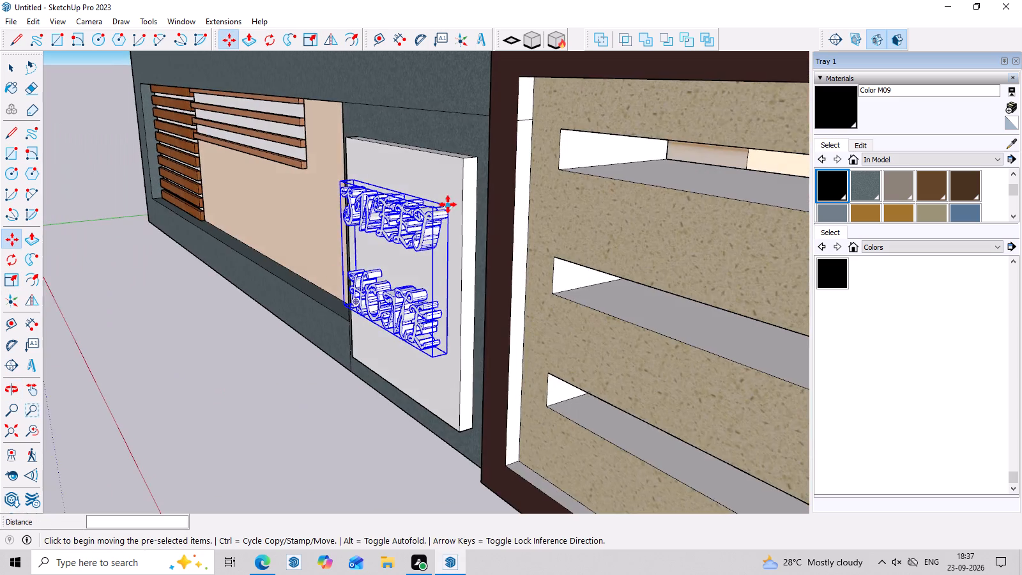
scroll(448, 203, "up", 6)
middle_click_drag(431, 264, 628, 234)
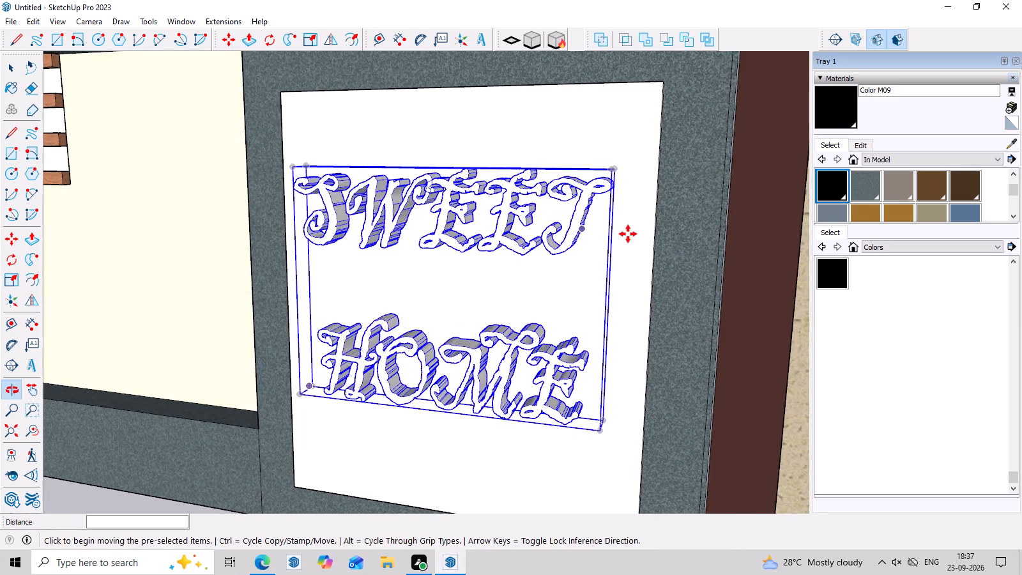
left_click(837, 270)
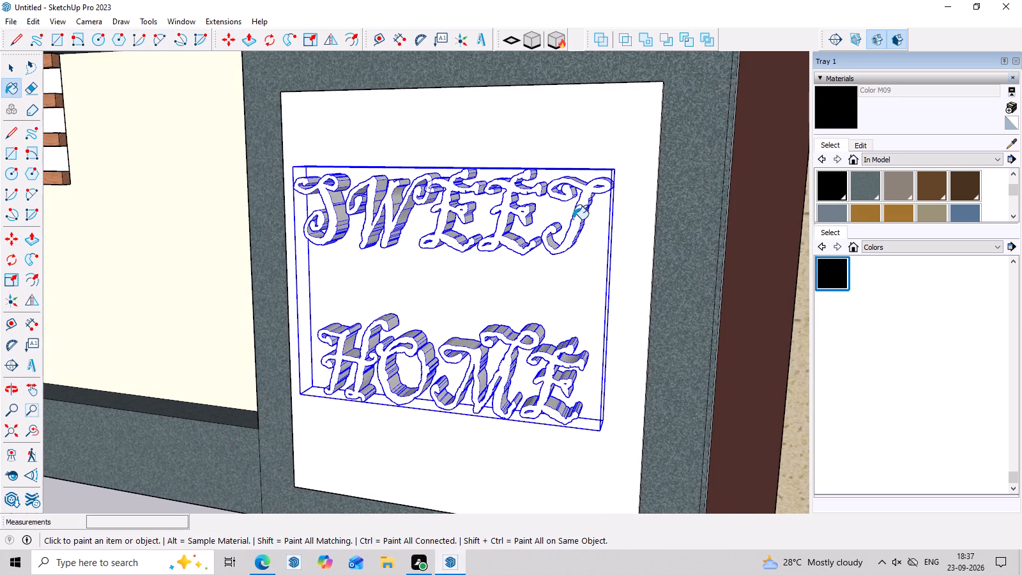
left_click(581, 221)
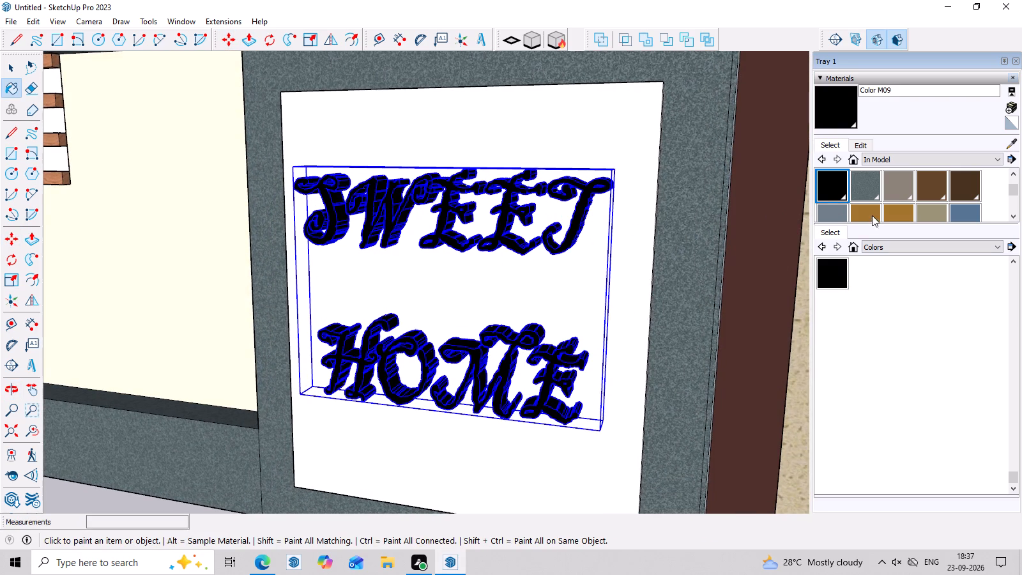
Paint the "SWEET HOME" text with the golden-brown Heather_Hair material and clear the selection.
left_click(872, 215)
left_click(575, 227)
scroll(572, 257, "down", 4)
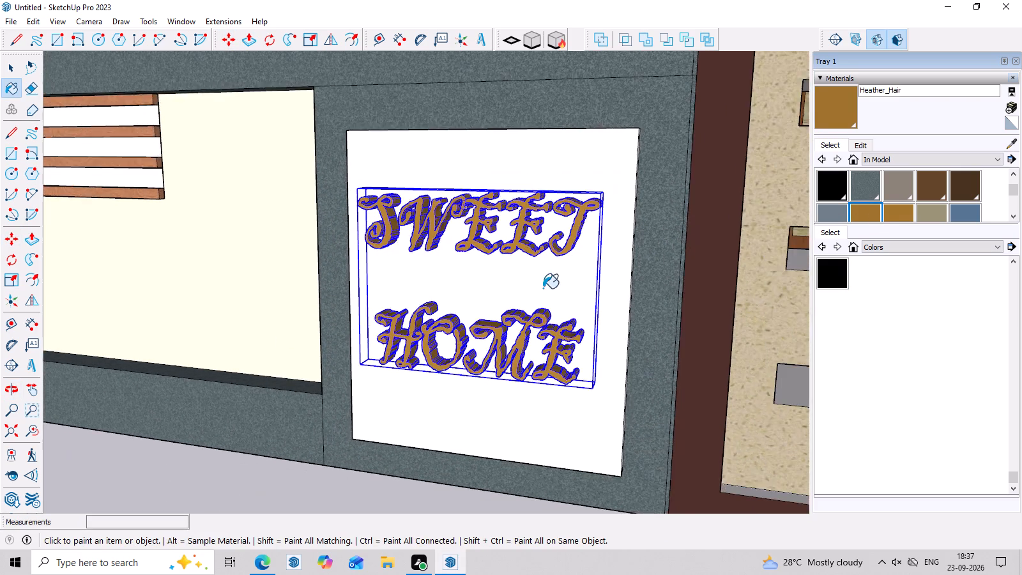
scroll(543, 288, "down", 2)
middle_click_drag(557, 369, 657, 330)
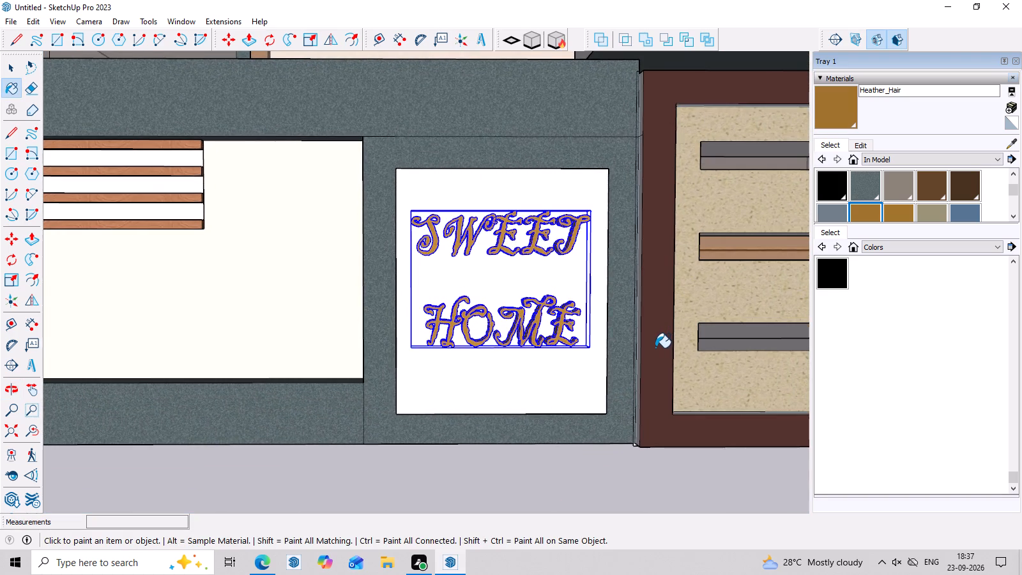
scroll(629, 353, "down", 12)
middle_click_drag(466, 416, 464, 445)
key("space")
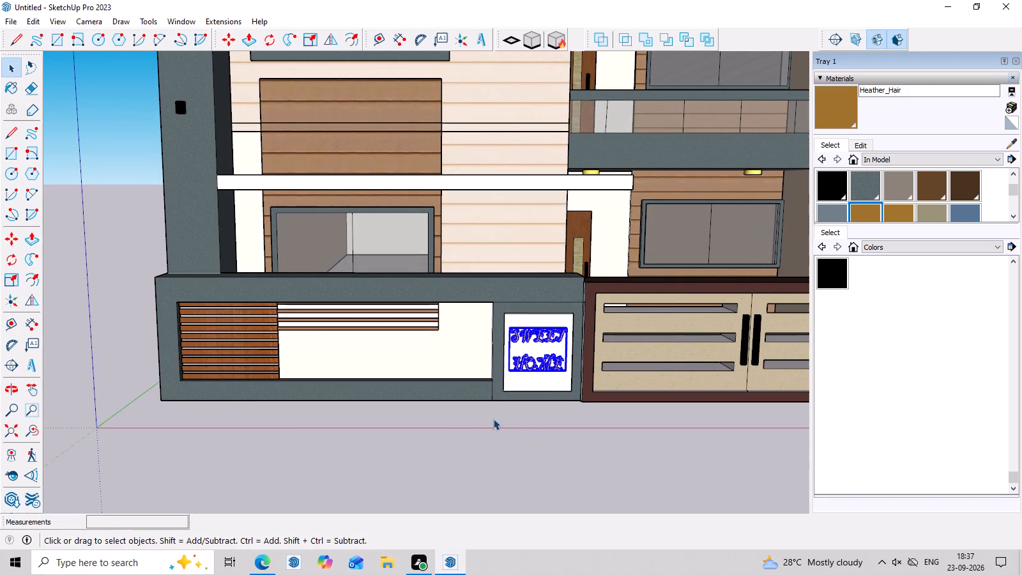
left_click(535, 427)
Examine the whole house elevation, including the boundary wall, sign, gate, balcony and side wall, from several angles.
scroll(355, 363, "down", 8)
middle_click_drag(622, 509, 630, 454)
scroll(508, 339, "up", 5)
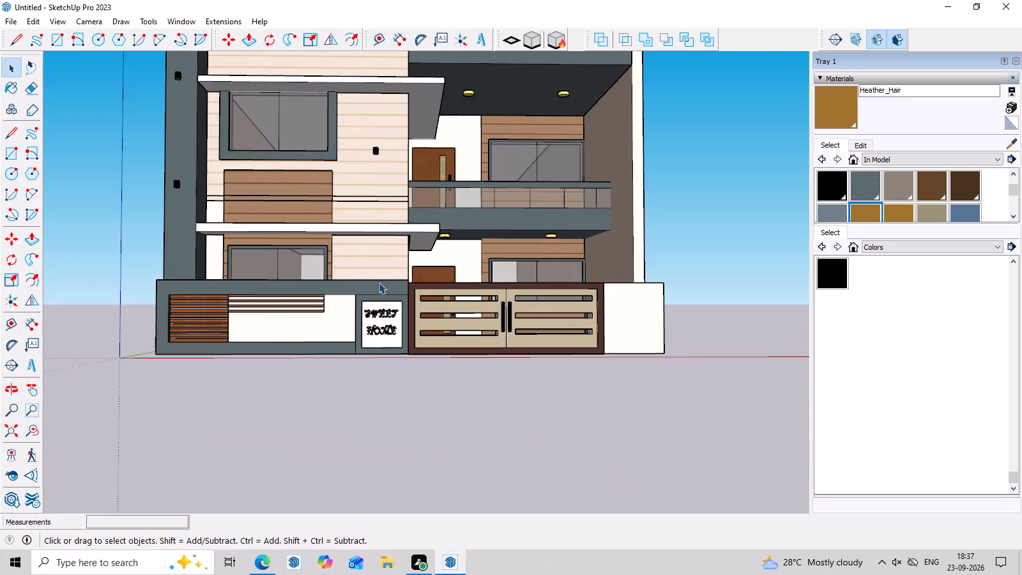
scroll(379, 282, "up", 7)
scroll(287, 192, "down", 9)
middle_click_drag(430, 280, 434, 352)
scroll(484, 318, "down", 2)
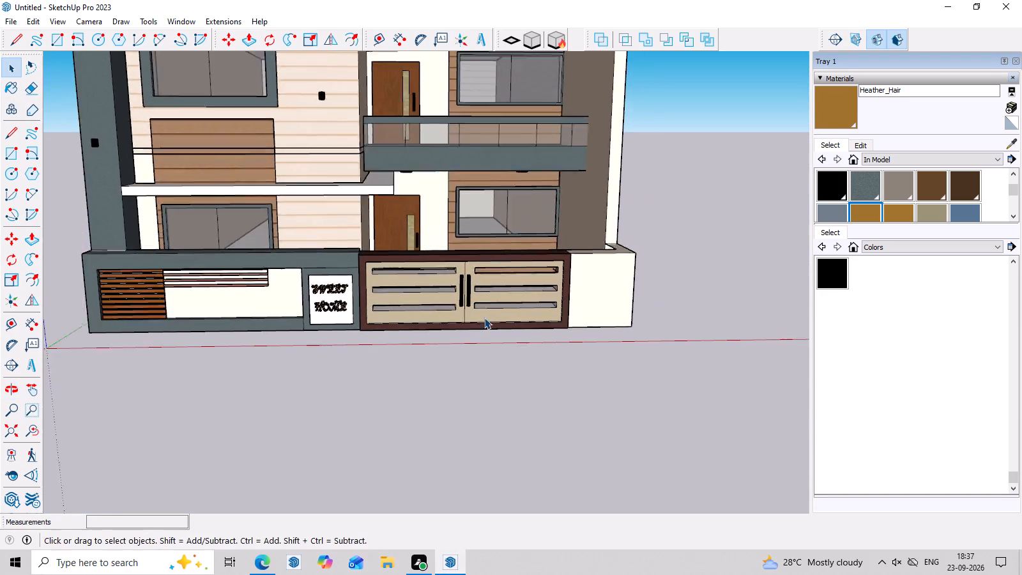
scroll(484, 318, "down", 6)
scroll(576, 202, "up", 5)
middle_click_drag(570, 185, 577, 141)
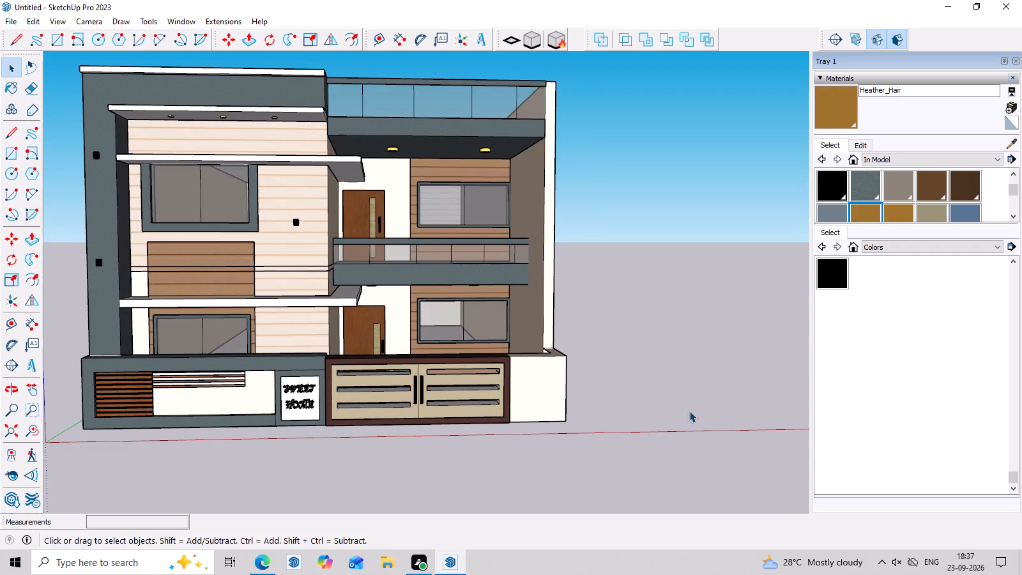
scroll(319, 103, "down", 6)
middle_click_drag(475, 245, 431, 286)
scroll(262, 137, "up", 7)
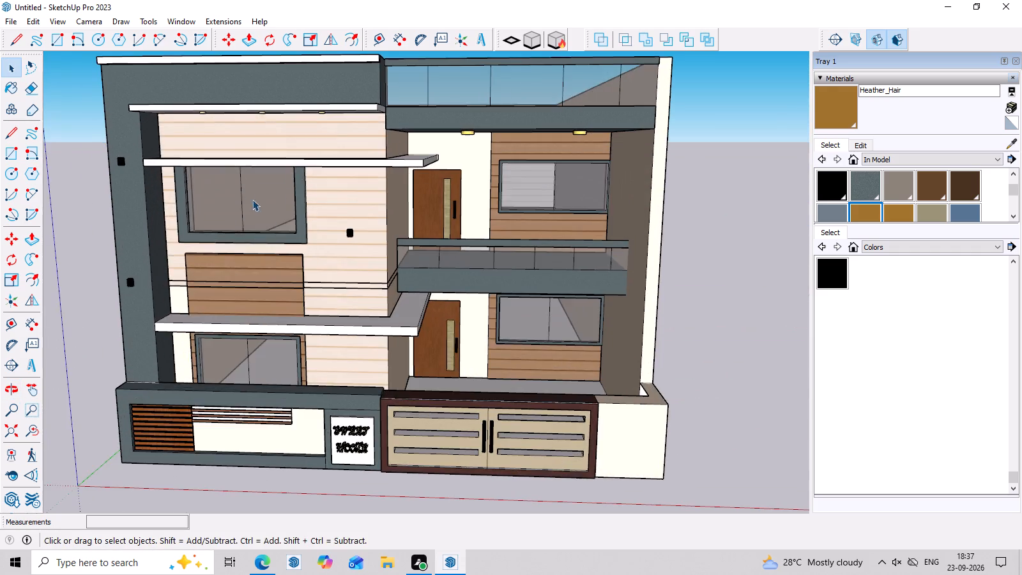
middle_click_drag(331, 287, 355, 314)
scroll(381, 297, "down", 9)
middle_click_drag(480, 301, 508, 178)
scroll(328, 127, "up", 4)
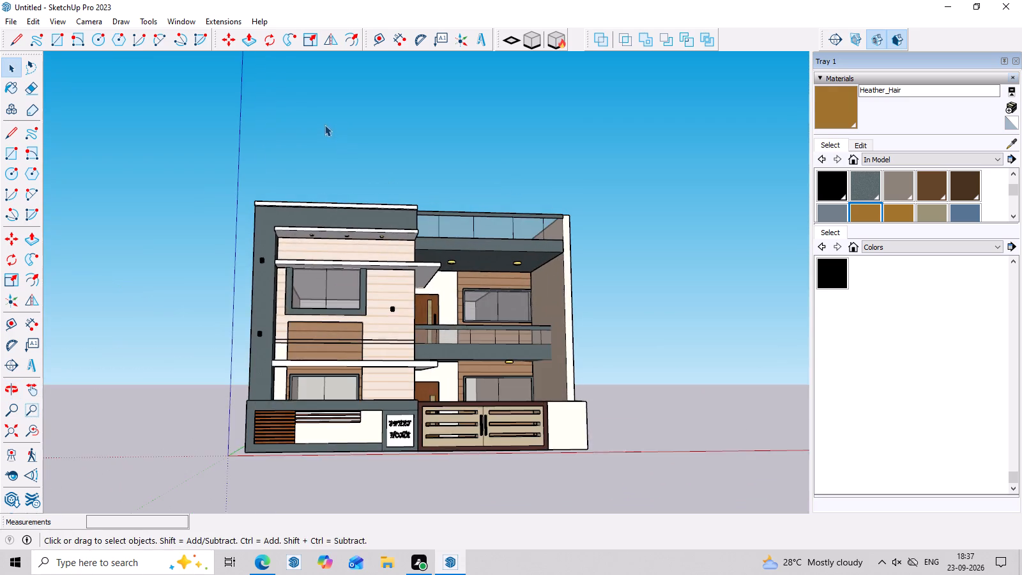
middle_click_drag(657, 304, 501, 286)
scroll(469, 312, "up", 3)
middle_click_drag(852, 468, 320, 396)
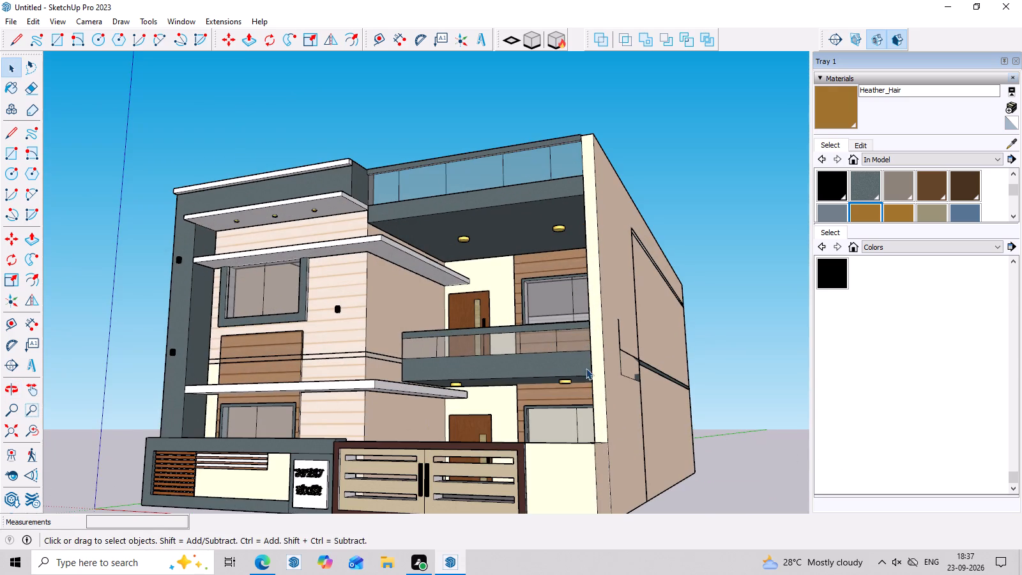
Hide both long vertical edges of the thin wood-textured strip on the lower side wall.
middle_click_drag(586, 368, 96, 325)
scroll(483, 392, "up", 3)
left_click(466, 390)
scroll(466, 390, "up", 3)
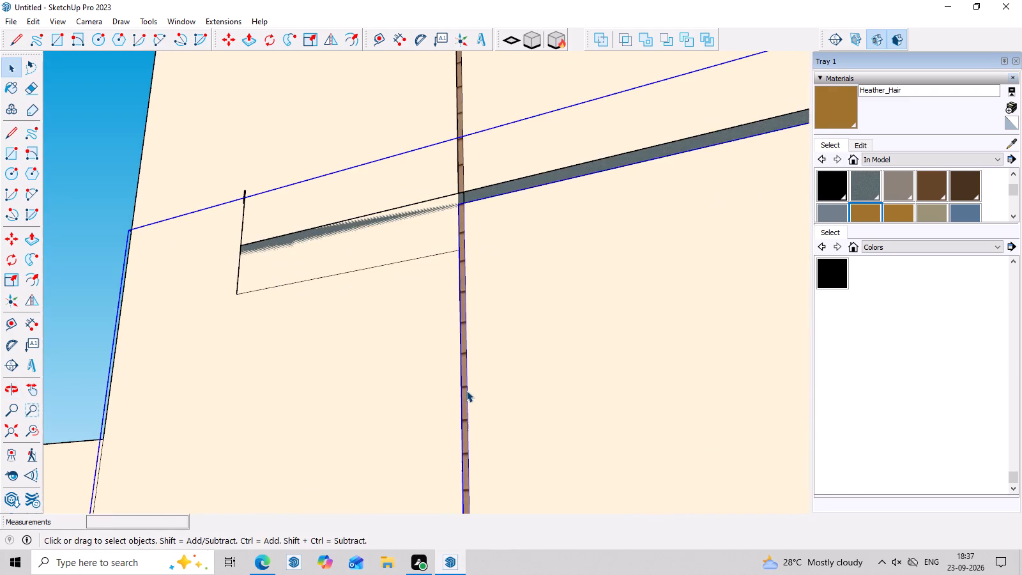
left_click(466, 390)
scroll(466, 390, "up", 3)
triple_click(466, 390)
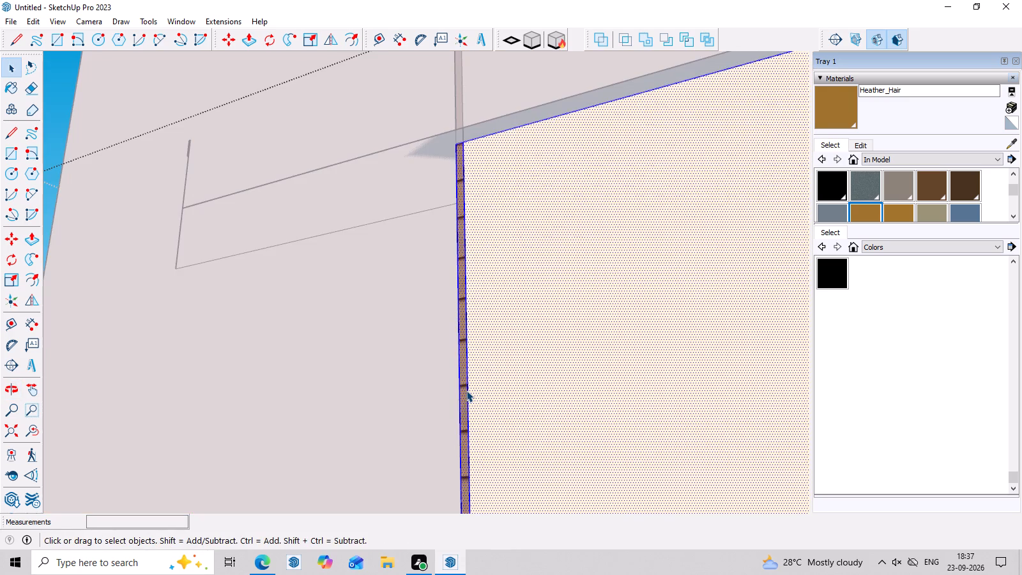
left_click(466, 390)
right_click(466, 390)
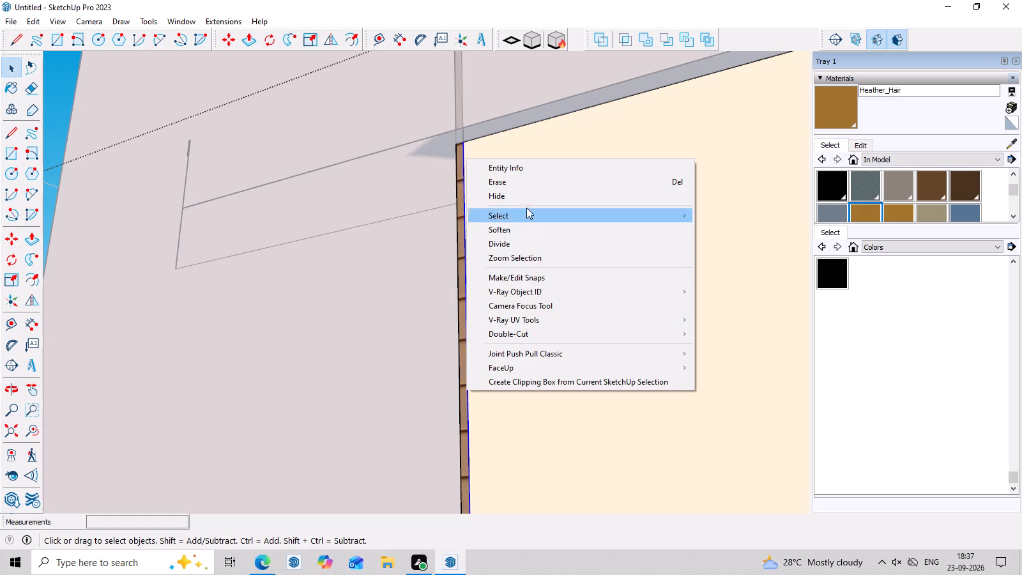
left_click(527, 201)
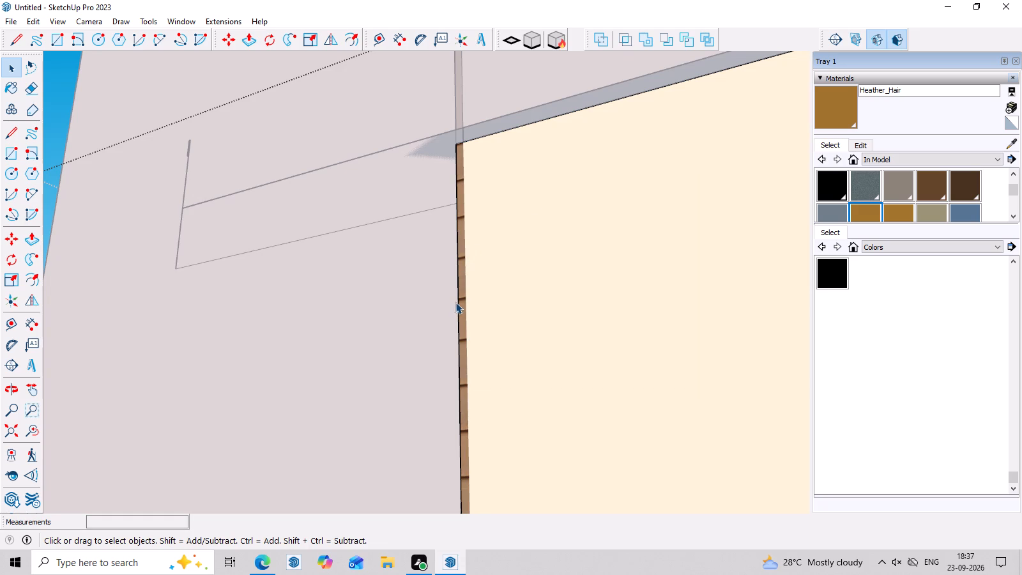
left_click(458, 300)
right_click(458, 300)
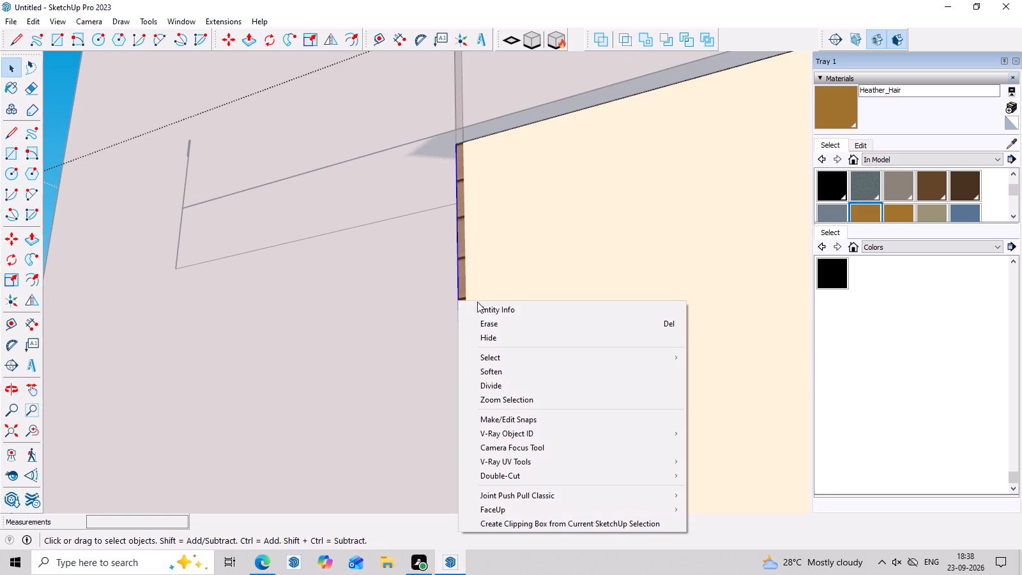
left_click(486, 337)
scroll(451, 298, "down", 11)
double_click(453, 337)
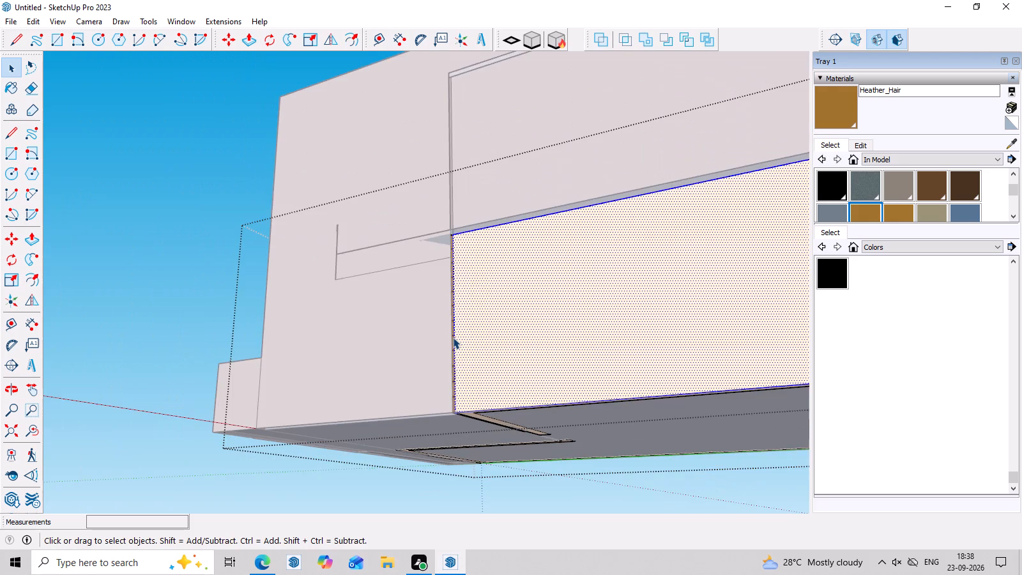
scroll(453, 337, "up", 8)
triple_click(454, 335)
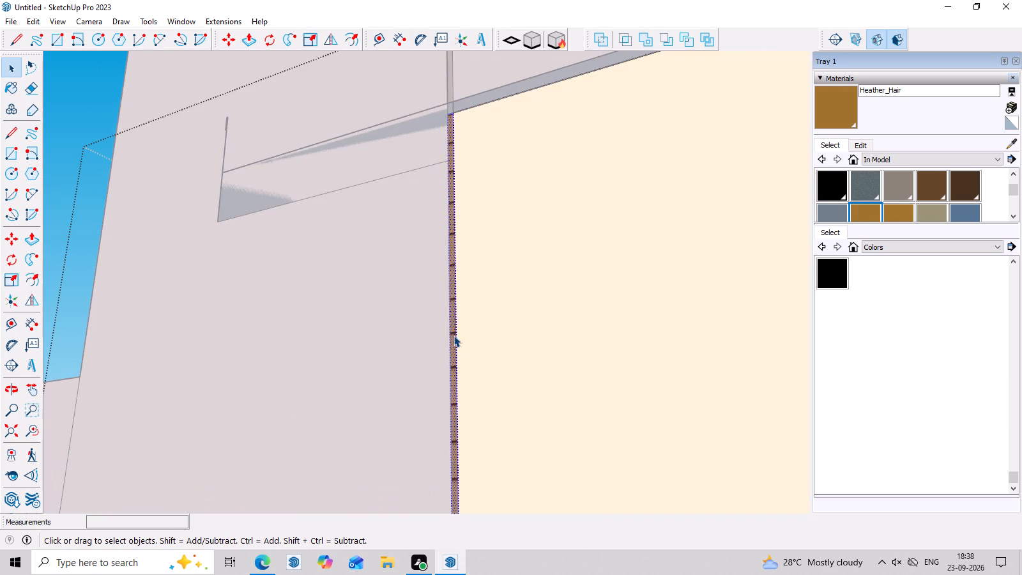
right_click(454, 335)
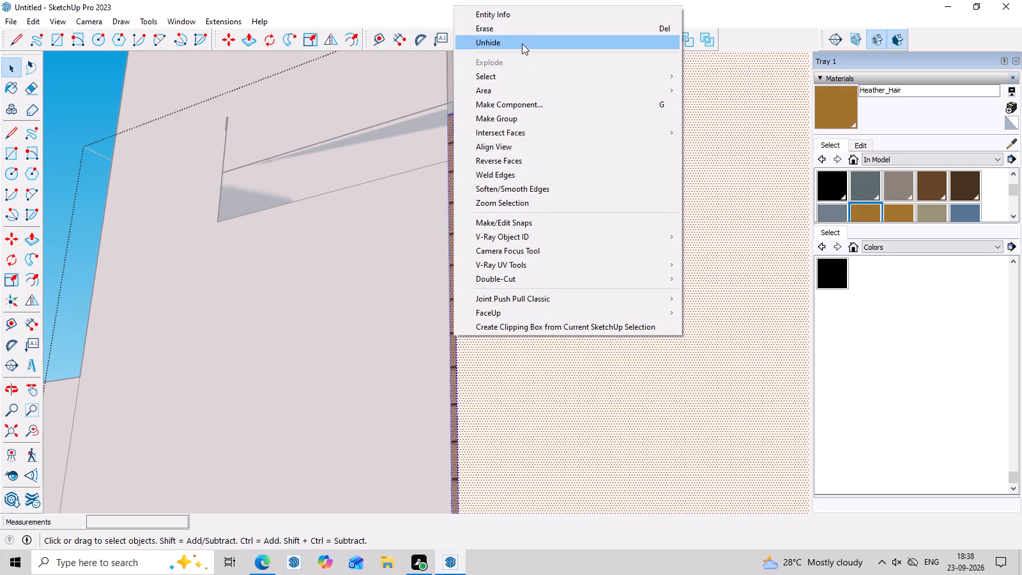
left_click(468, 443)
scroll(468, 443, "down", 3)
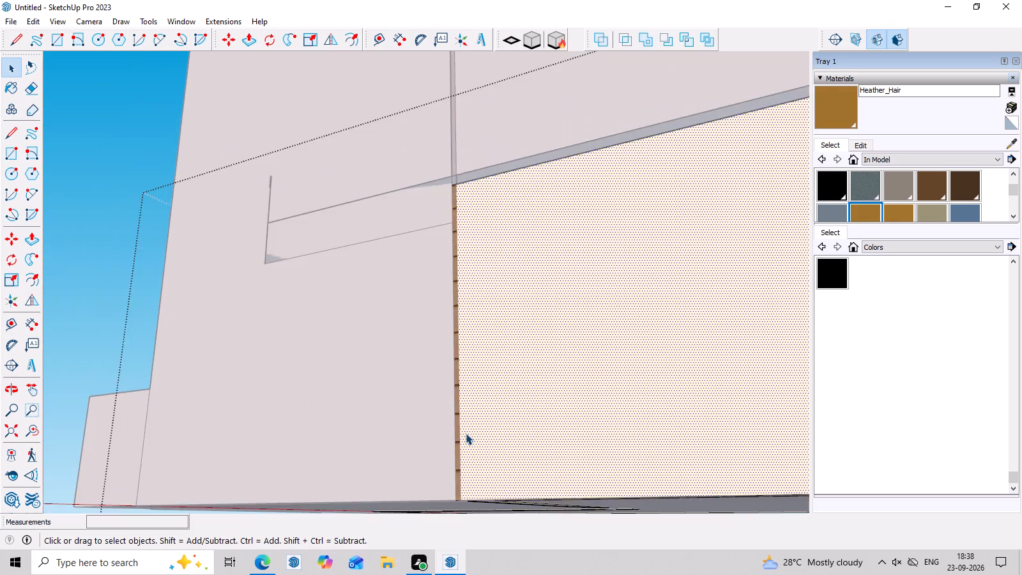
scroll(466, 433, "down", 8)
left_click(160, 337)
Hide the connected grey slab geometry showing through the outer side wall.
scroll(170, 336, "down", 4)
middle_click_drag(183, 353, 192, 394)
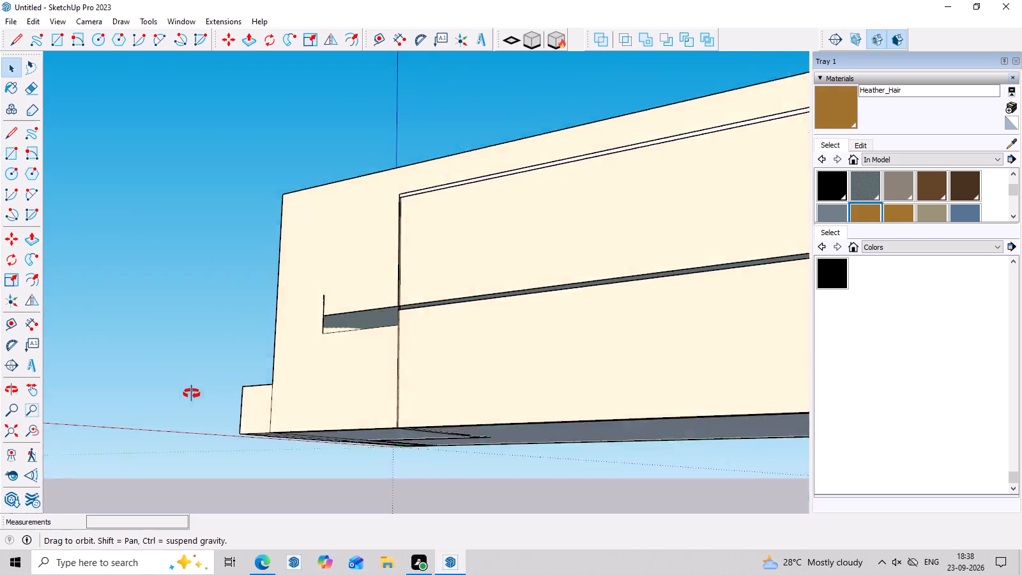
middle_click_drag(192, 394, 201, 470)
scroll(467, 421, "up", 6)
scroll(425, 368, "up", 3)
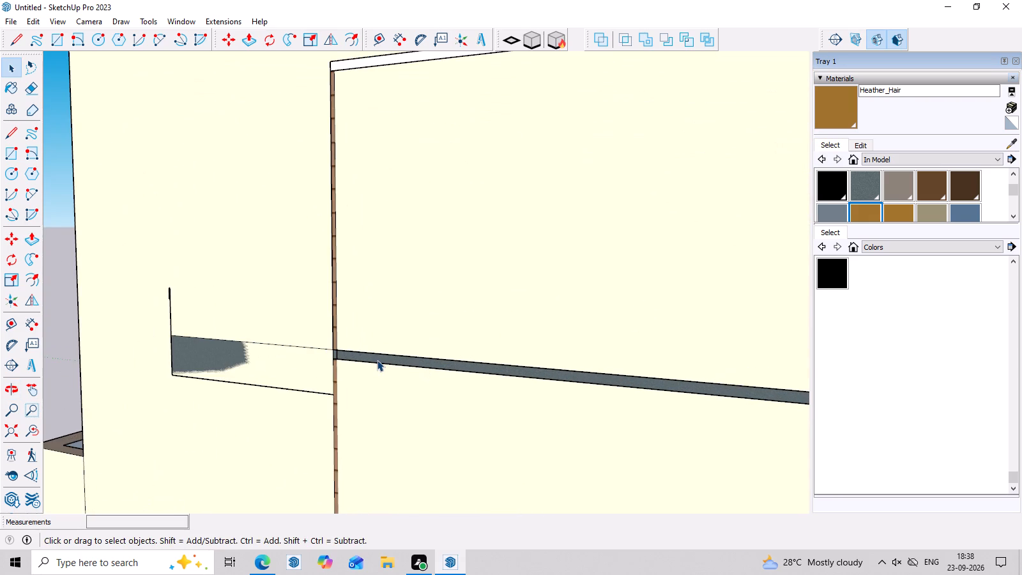
left_click(377, 360)
scroll(375, 358, "up", 3)
triple_click(370, 363)
right_click(370, 363)
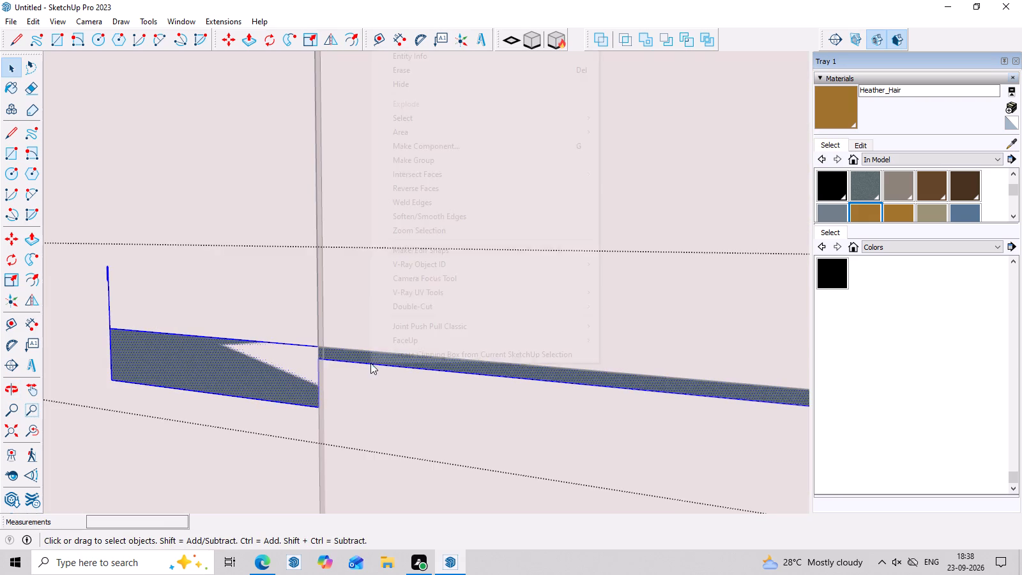
left_click(456, 89)
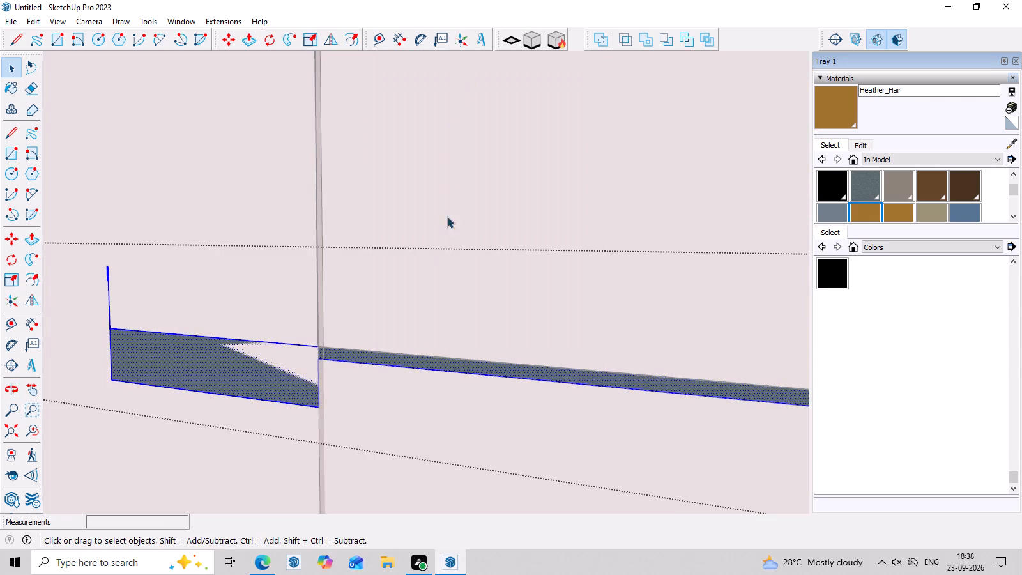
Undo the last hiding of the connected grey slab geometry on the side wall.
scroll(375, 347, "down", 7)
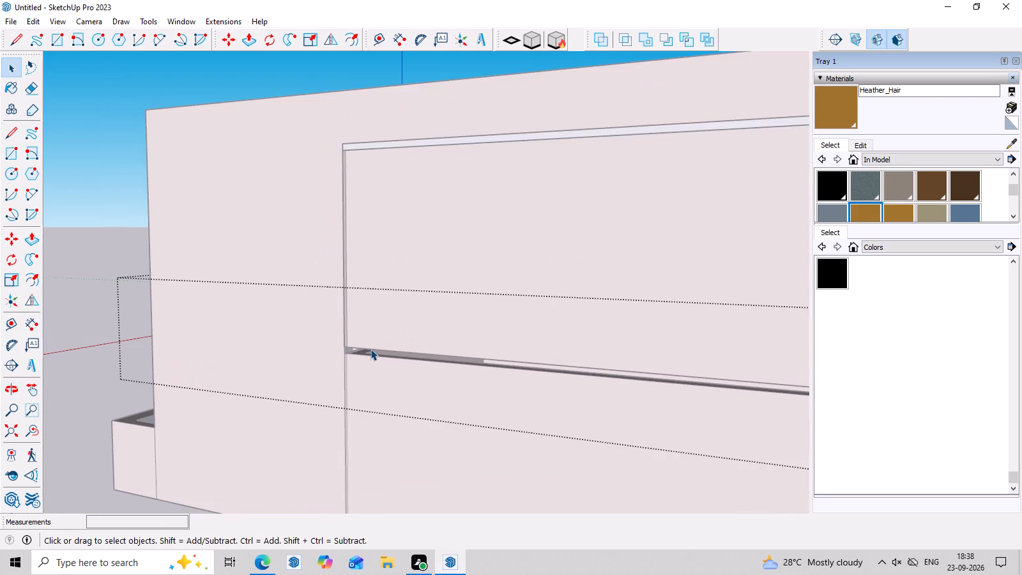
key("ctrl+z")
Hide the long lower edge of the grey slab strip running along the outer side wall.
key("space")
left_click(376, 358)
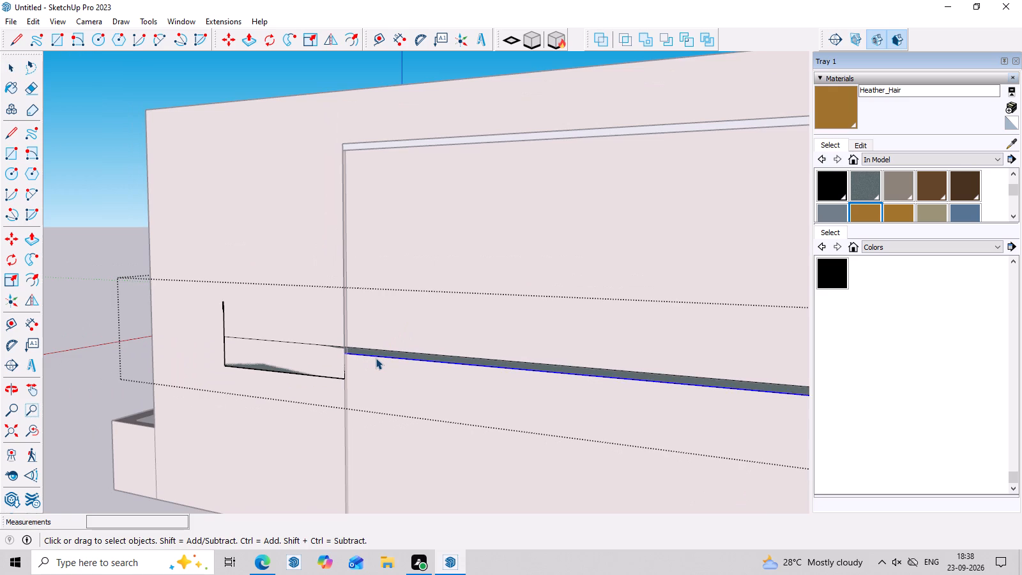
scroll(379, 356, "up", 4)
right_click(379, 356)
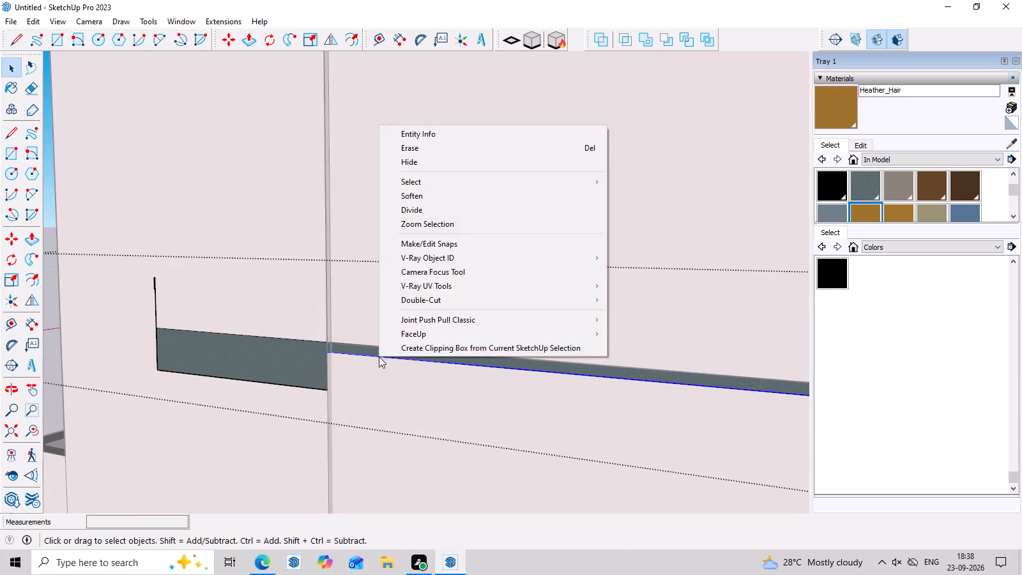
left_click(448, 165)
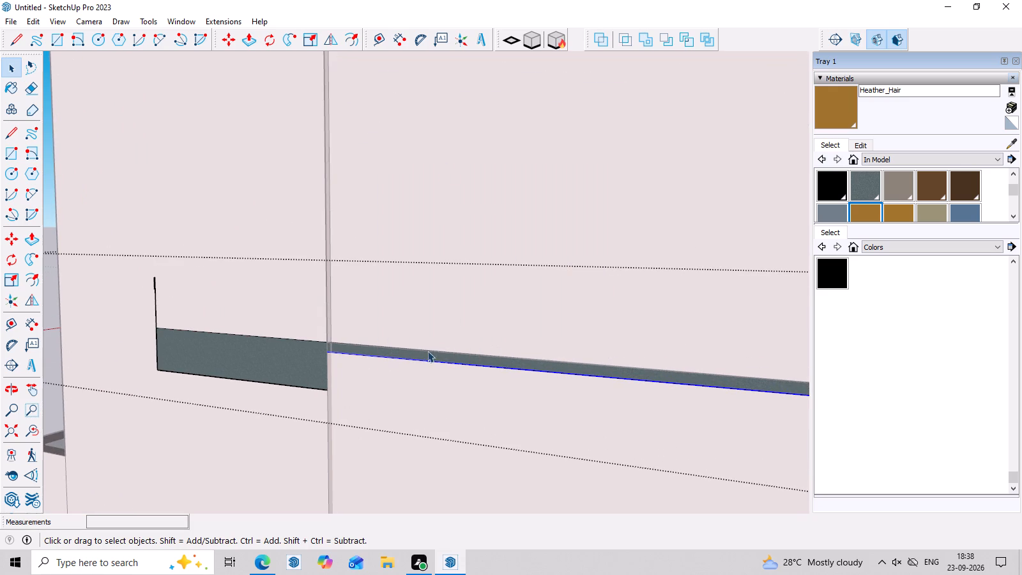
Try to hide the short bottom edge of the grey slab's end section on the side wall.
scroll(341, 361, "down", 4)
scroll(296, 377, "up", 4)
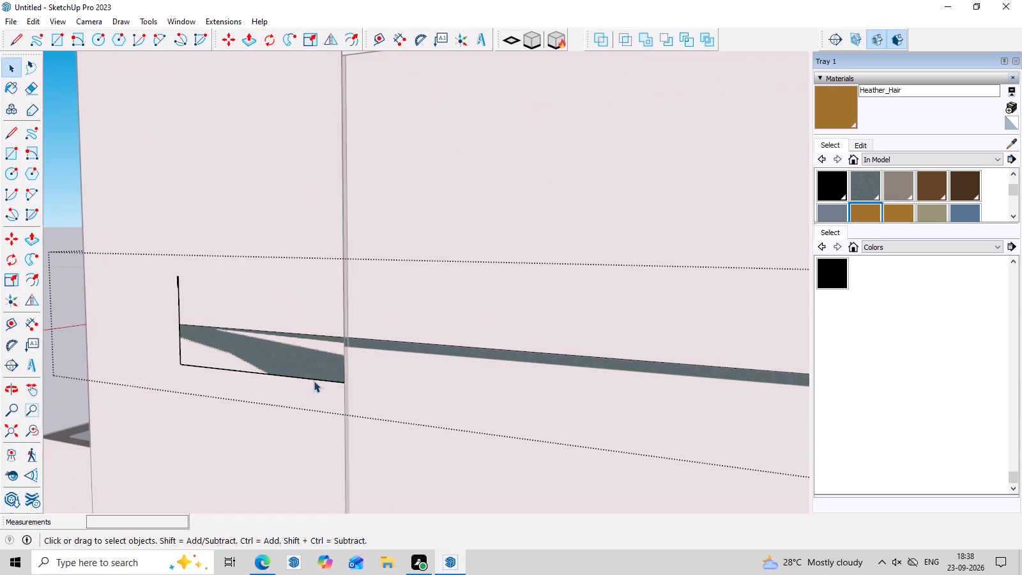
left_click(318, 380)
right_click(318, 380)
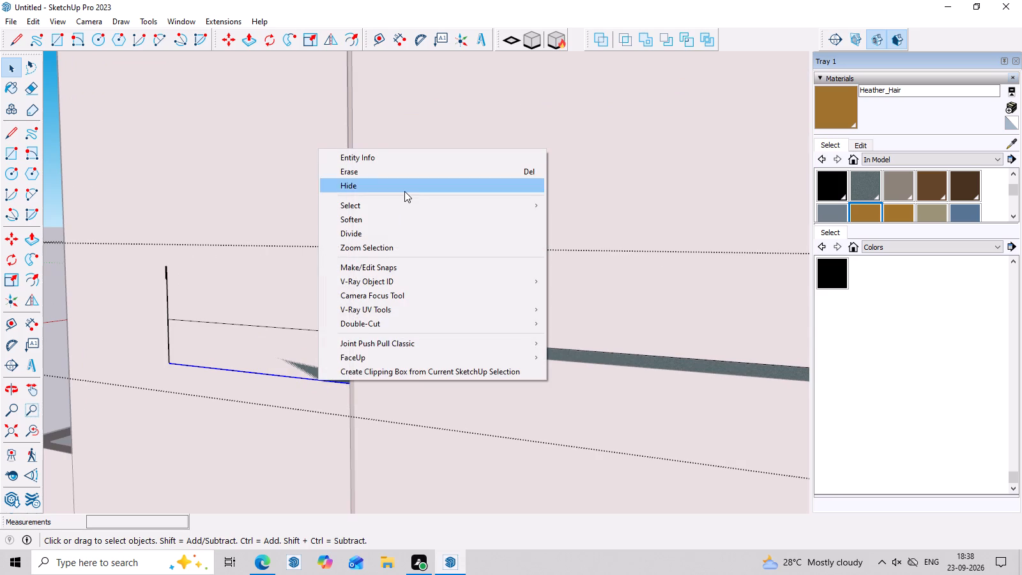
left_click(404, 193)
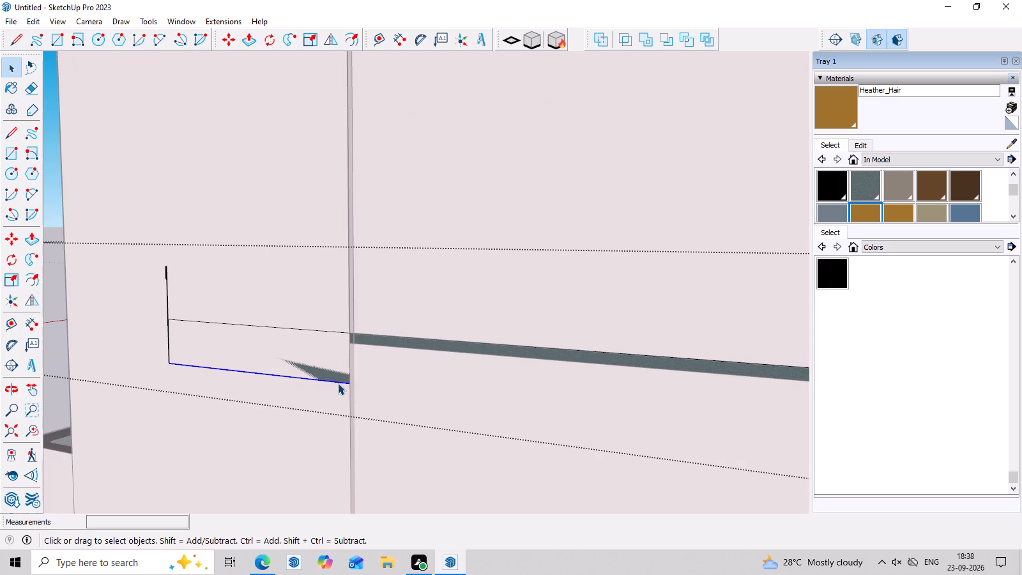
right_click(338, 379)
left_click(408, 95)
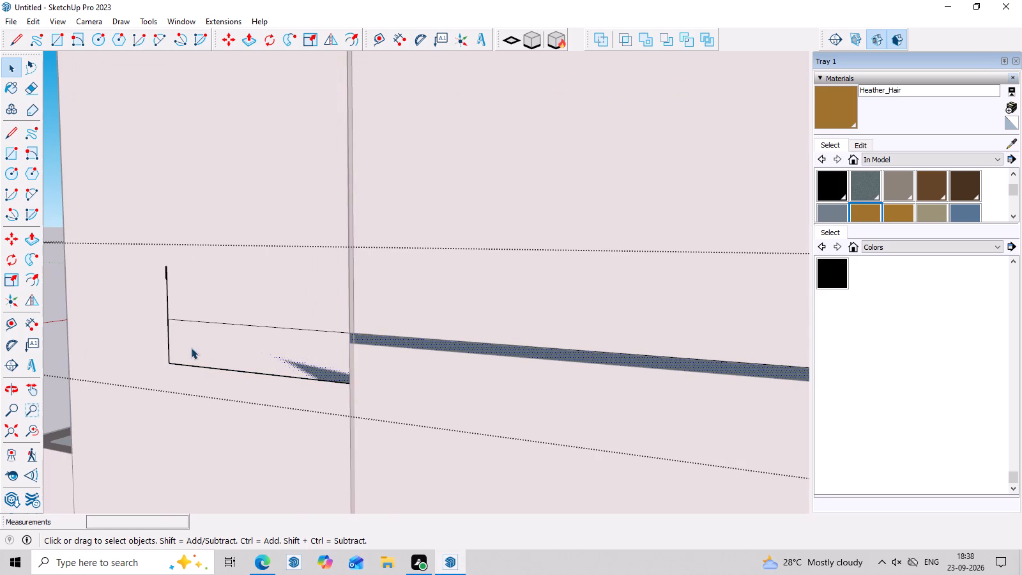
Examine the front elevation, balcony, roof and outer side wall from several angles, closing the open slab group along the way.
scroll(191, 348, "down", 12)
middle_click_drag(156, 348, 724, 347)
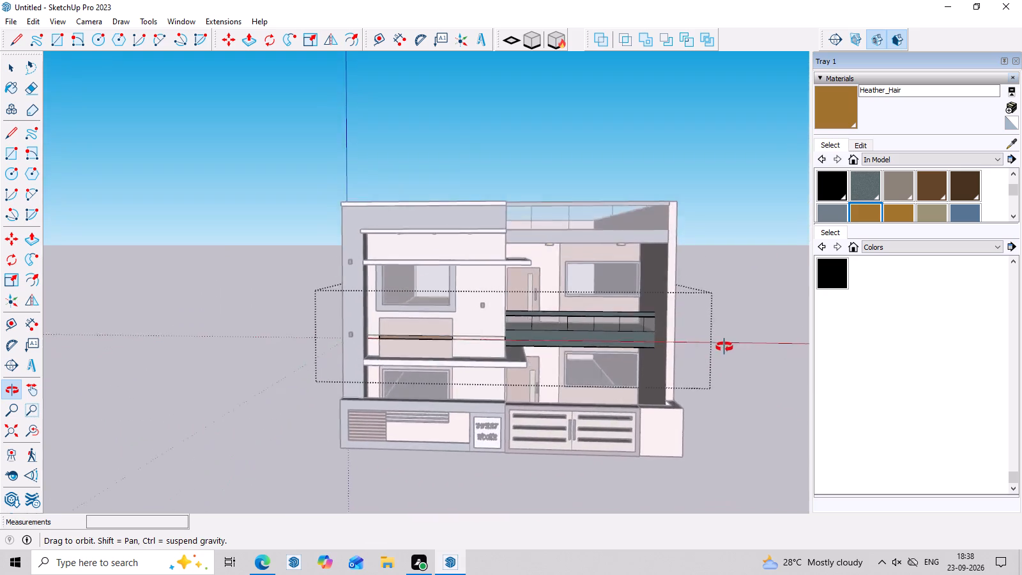
middle_click_drag(724, 347, 381, 352)
scroll(376, 351, "up", 5)
scroll(519, 353, "down", 4)
scroll(521, 352, "up", 1)
middle_click_drag(492, 314, 759, 317)
scroll(498, 328, "up", 4)
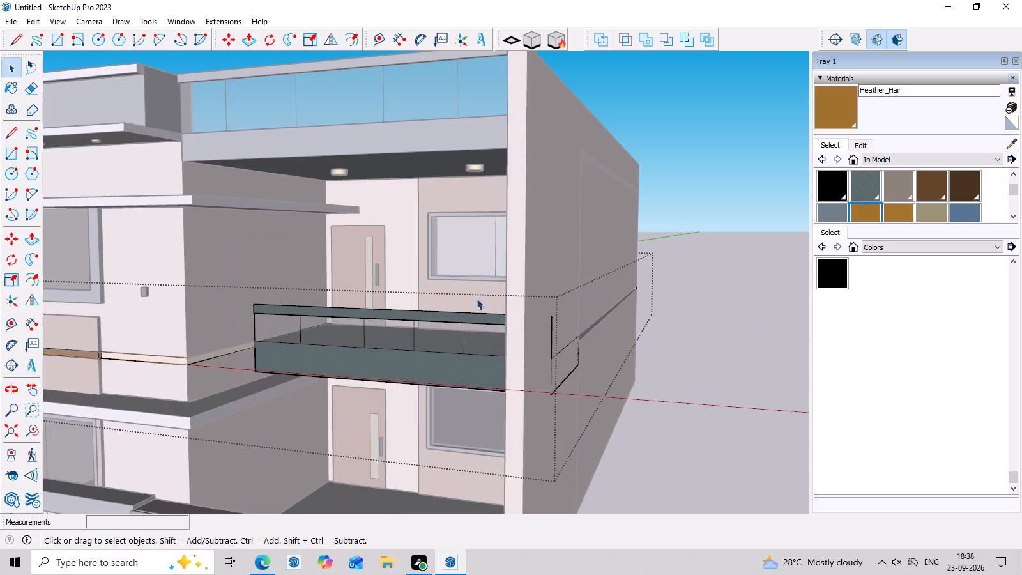
middle_click_drag(477, 298, 471, 388)
scroll(473, 316, "up", 11)
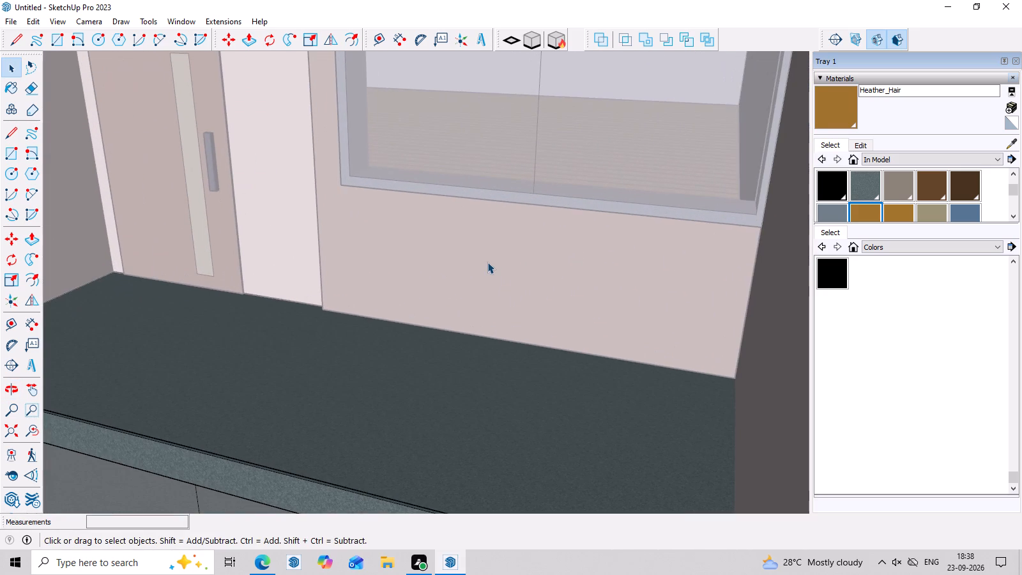
middle_click_drag(553, 261, 544, 372)
scroll(546, 368, "up", 1)
scroll(548, 362, "down", 10)
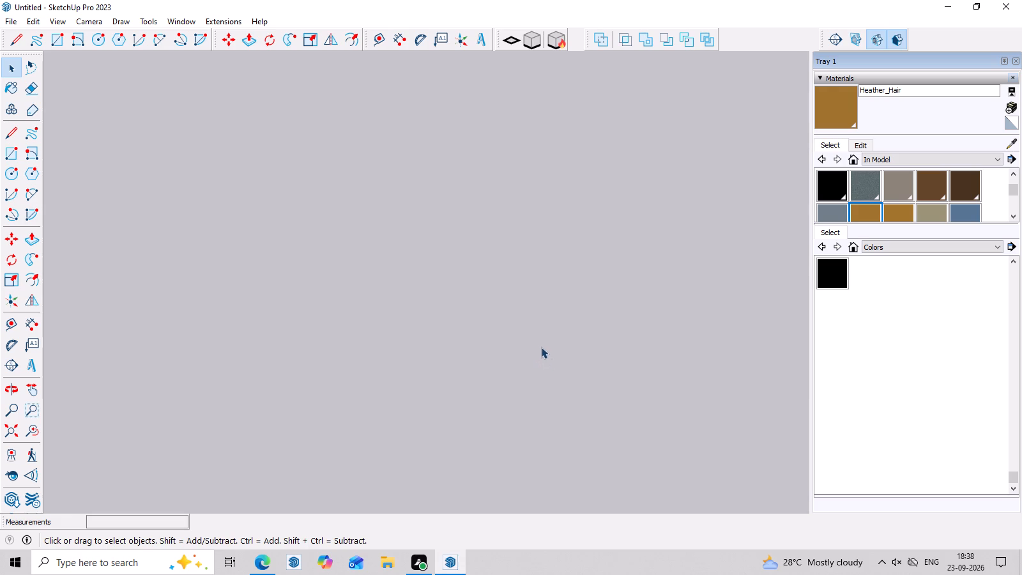
scroll(541, 347, "down", 20)
scroll(541, 347, "down", 7)
middle_click_drag(532, 329, 537, 307)
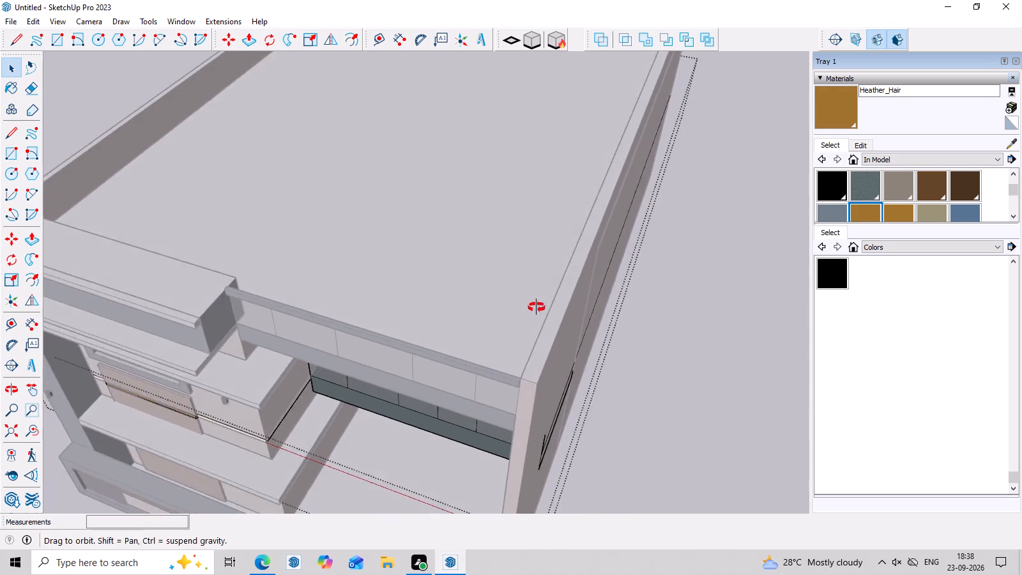
middle_click_drag(537, 307, 540, 291)
left_click(671, 301)
scroll(671, 302, "up", 4)
middle_click_drag(638, 359, 452, 192)
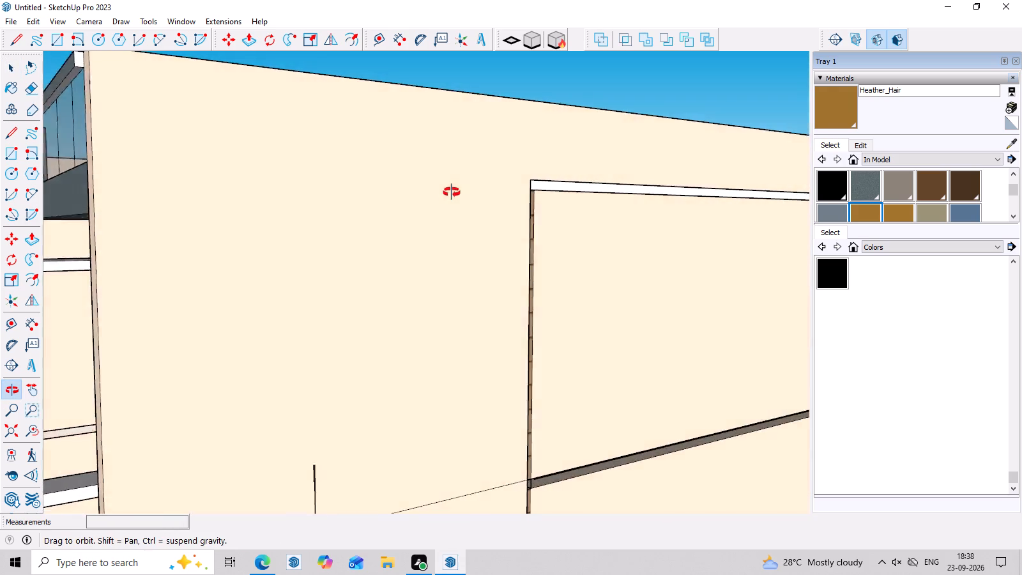
middle_click_drag(452, 192, 419, 190)
scroll(393, 188, "up", 1)
scroll(393, 188, "down", 8)
scroll(535, 337, "down", 3)
middle_click_drag(561, 394, 407, 335)
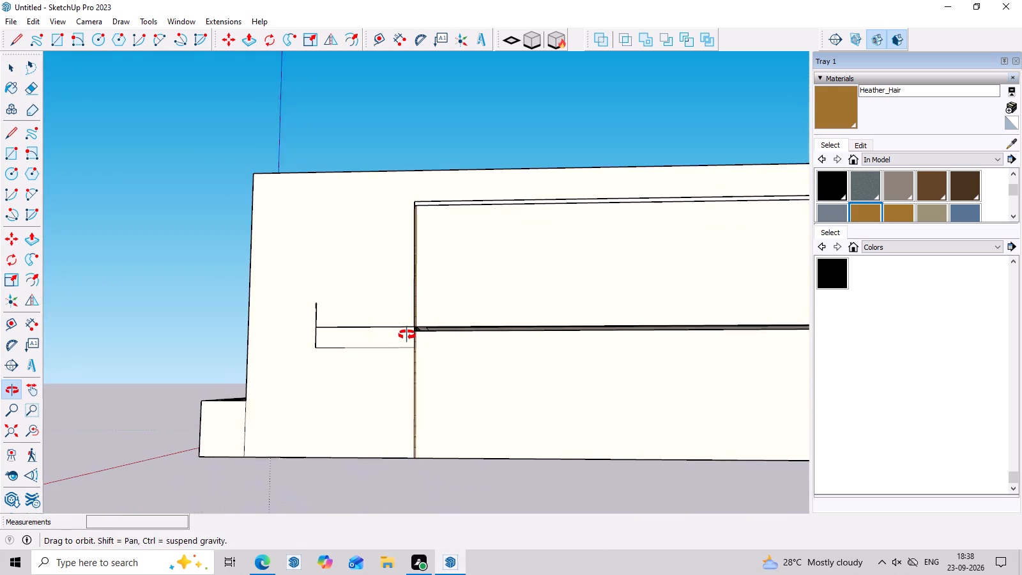
middle_click_drag(407, 335, 400, 335)
middle_click_drag(403, 335, 487, 357)
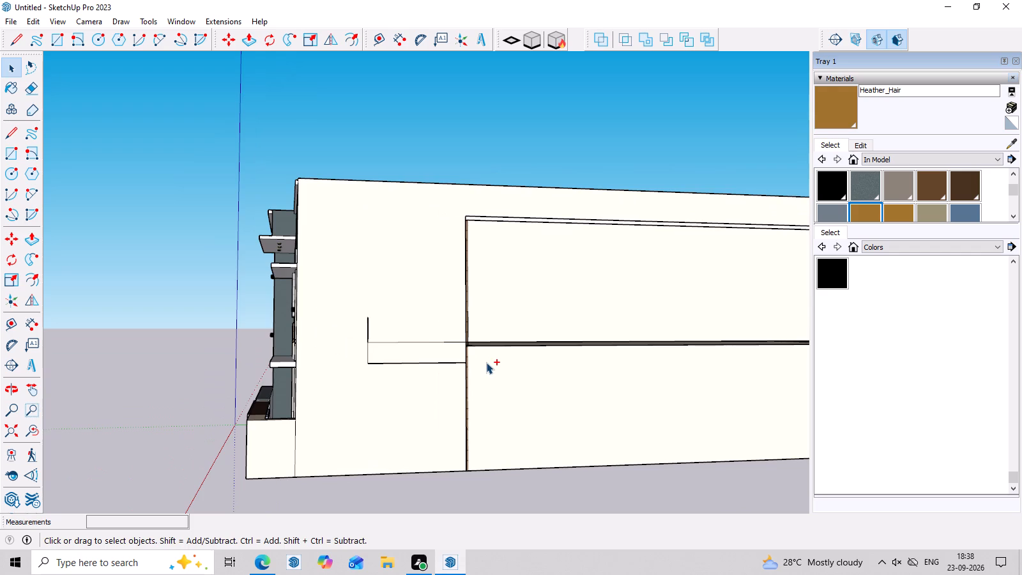
Undo the recent series of hide operations on the side wall's slab and strip geometry.
key("ctrl+z")
key("ctrl+z")
key("ctrl+z")
key("ctrl+z")
key("ctrl+z")
key("ctrl+z")
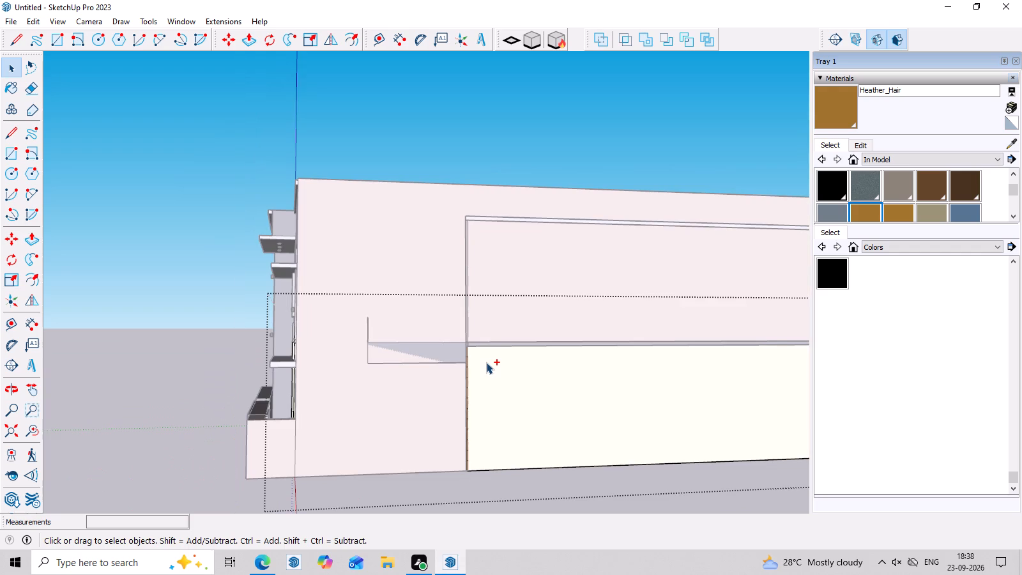
key("ctrl+z")
key("ctrl+z")
key("ctrl+z")
key("ctrl+z")
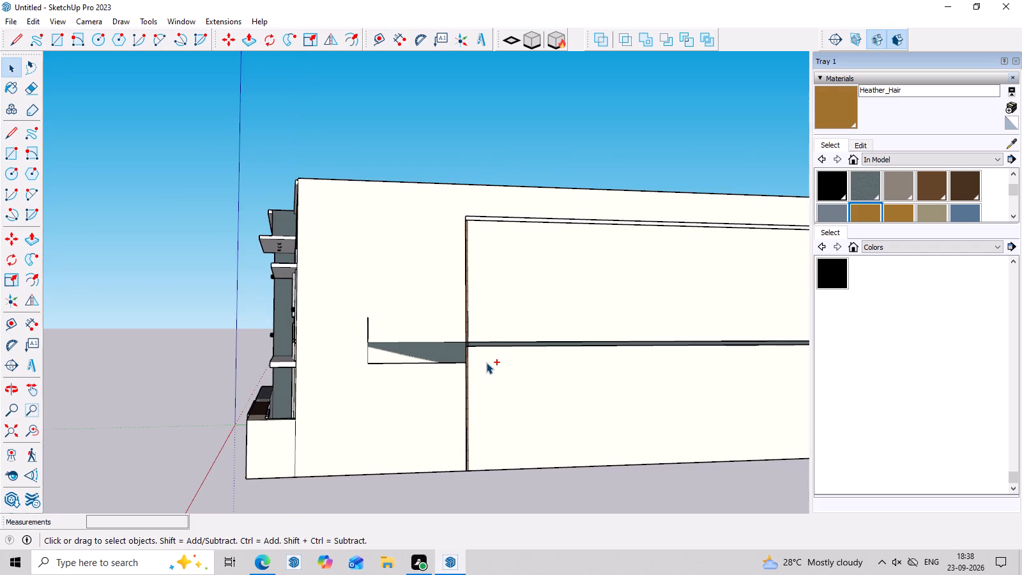
key("ctrl+z")
key("ctrl+z")
Examine the full front elevation, including the roof, balcony, gate and sign, from above, below and both sides.
scroll(271, 199, "down", 8)
middle_click_drag(316, 310, 728, 468)
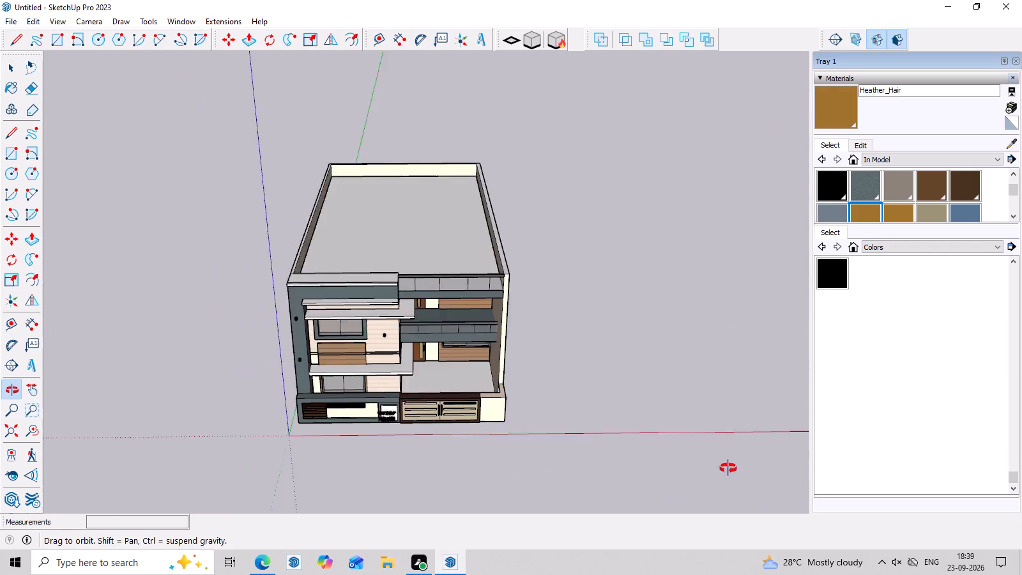
middle_click_drag(728, 468, 750, 362)
scroll(520, 299, "up", 7)
middle_click_drag(632, 312, 605, 277)
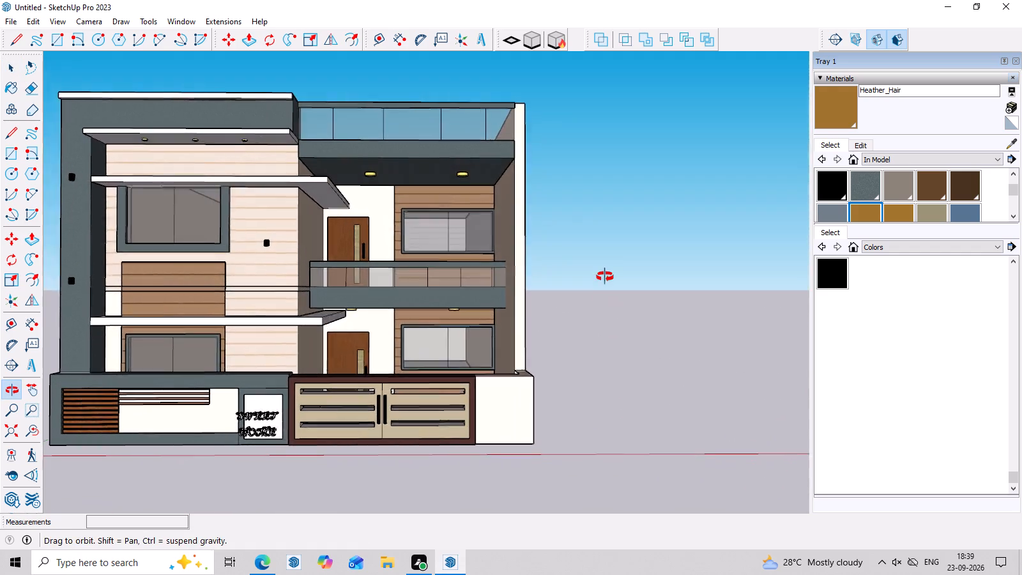
middle_click_drag(605, 277, 590, 275)
scroll(352, 309, "up", 3)
scroll(349, 303, "down", 7)
middle_click_drag(404, 385, 432, 305)
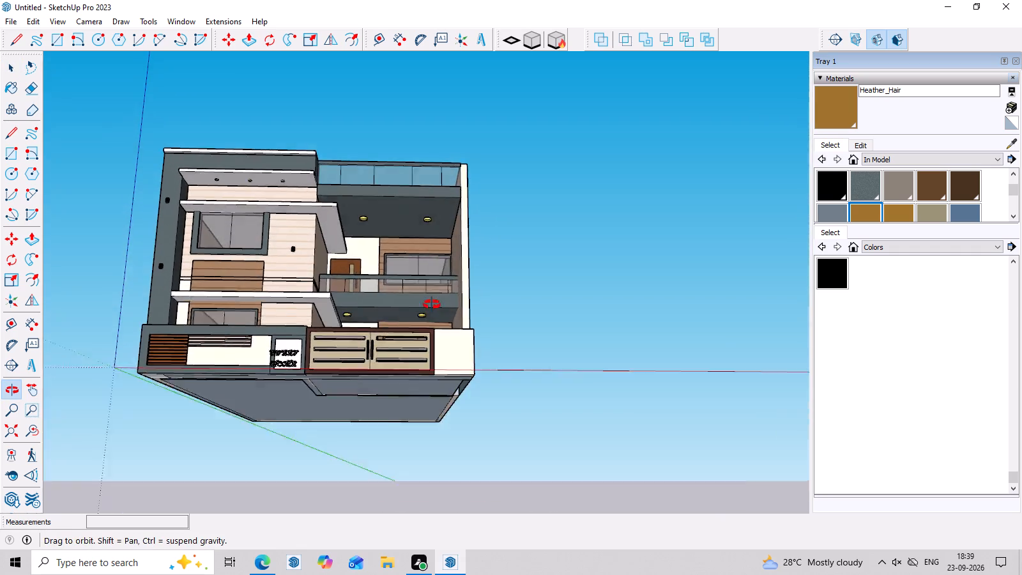
middle_click_drag(432, 305, 435, 414)
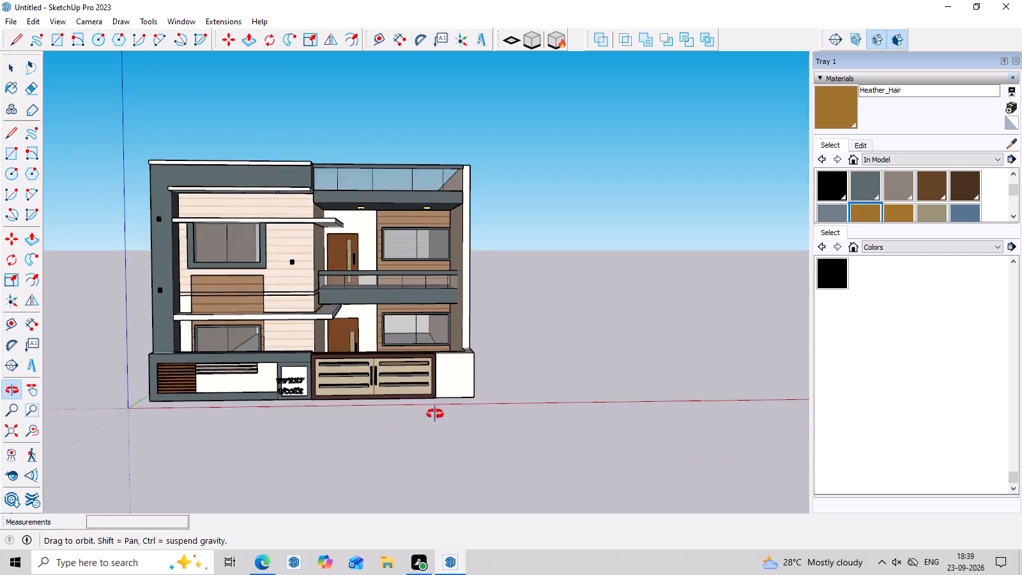
middle_click_drag(435, 414, 435, 434)
scroll(435, 434, "up", 3)
scroll(571, 427, "down", 6)
middle_click_drag(571, 427, 541, 425)
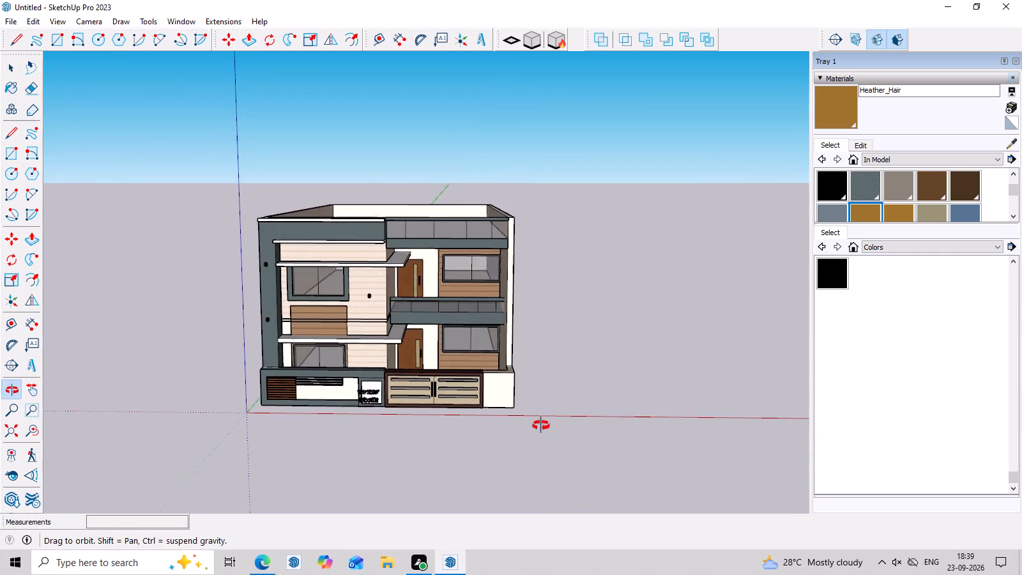
middle_click_drag(541, 425, 540, 425)
scroll(338, 311, "up", 7)
middle_click_drag(584, 420, 577, 355)
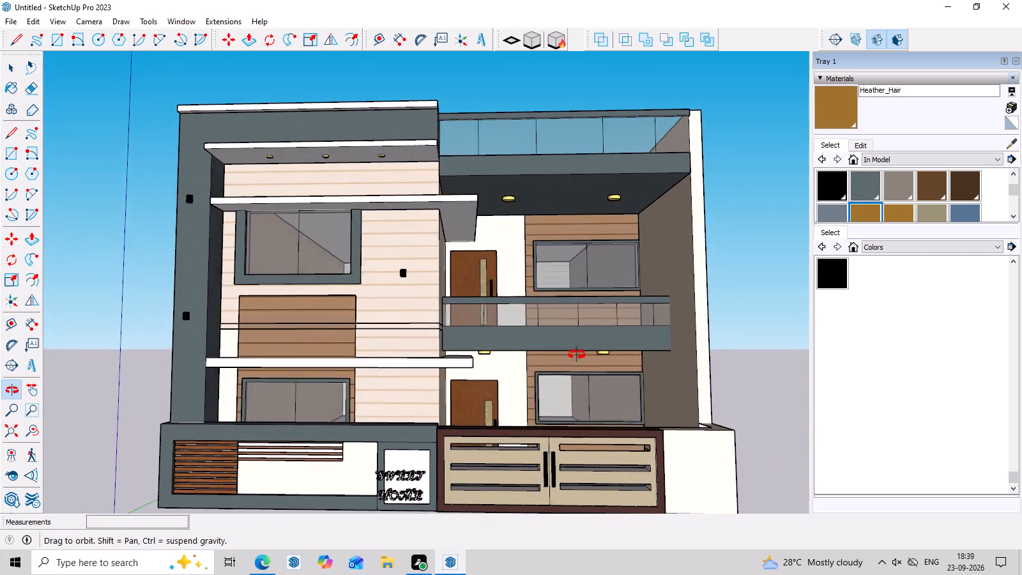
middle_click_drag(577, 355, 512, 408)
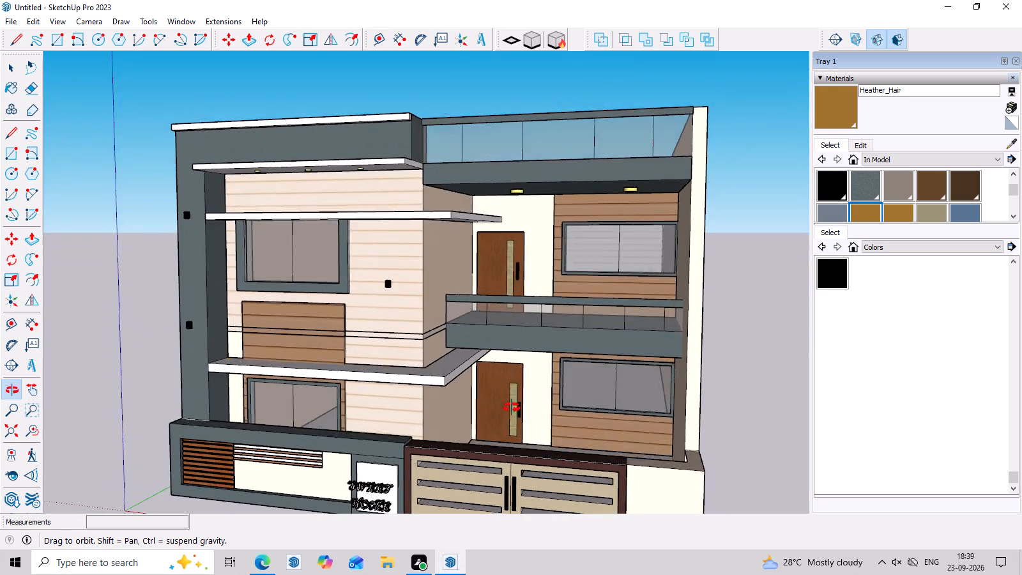
middle_click_drag(512, 408, 504, 526)
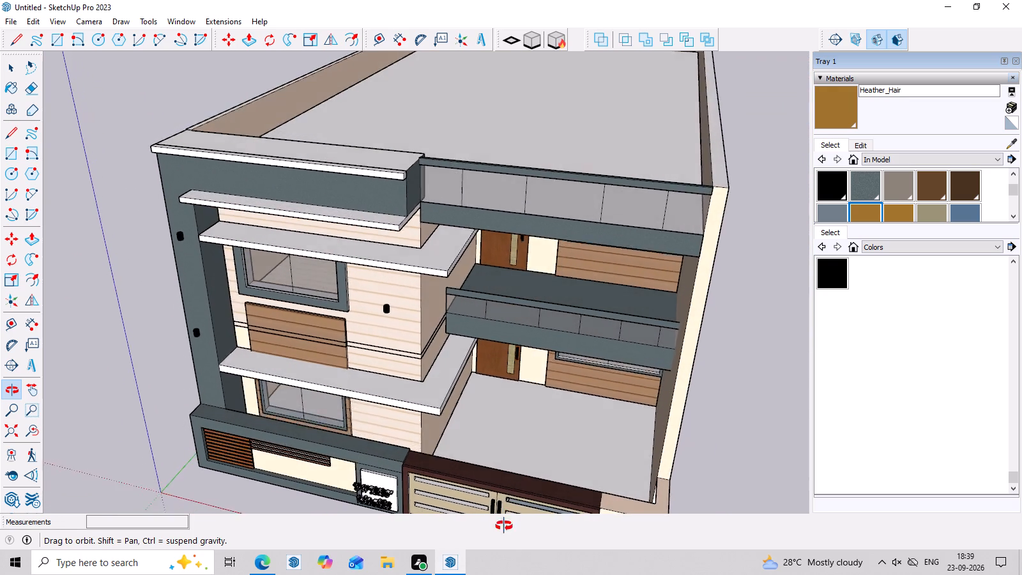
middle_click_drag(504, 526, 552, 371)
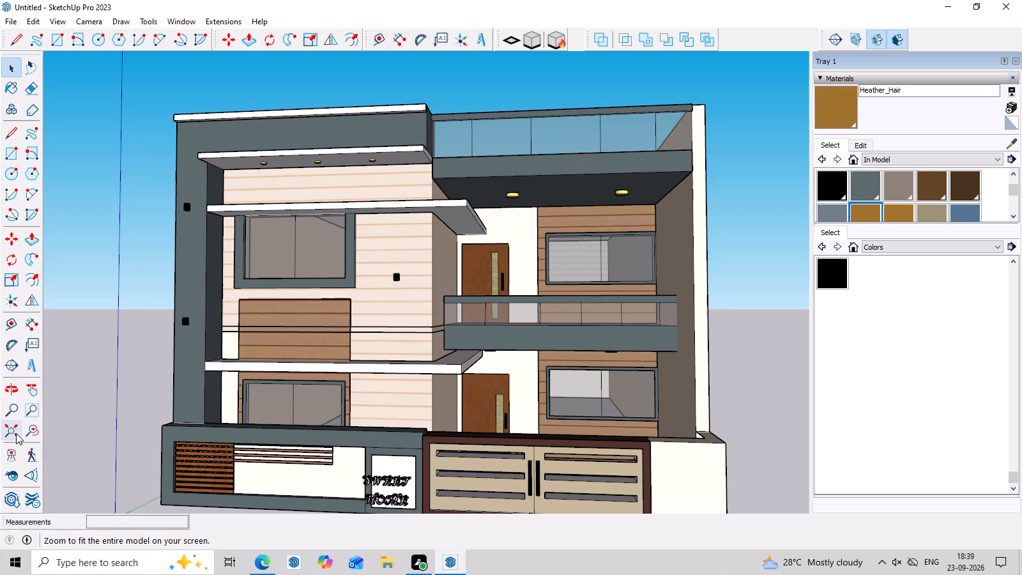
scroll(80, 408, "down", 1)
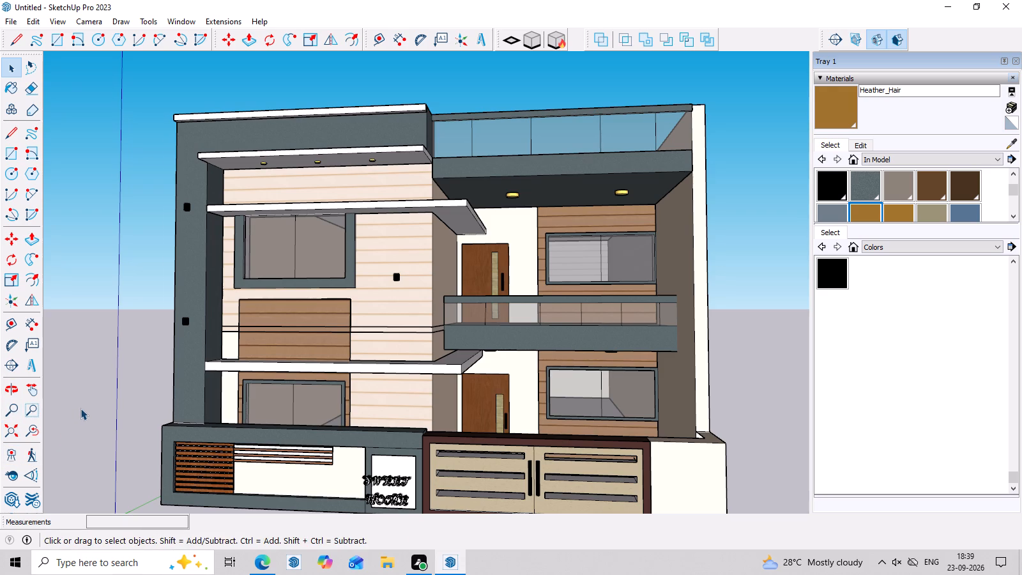
scroll(80, 408, "down", 8)
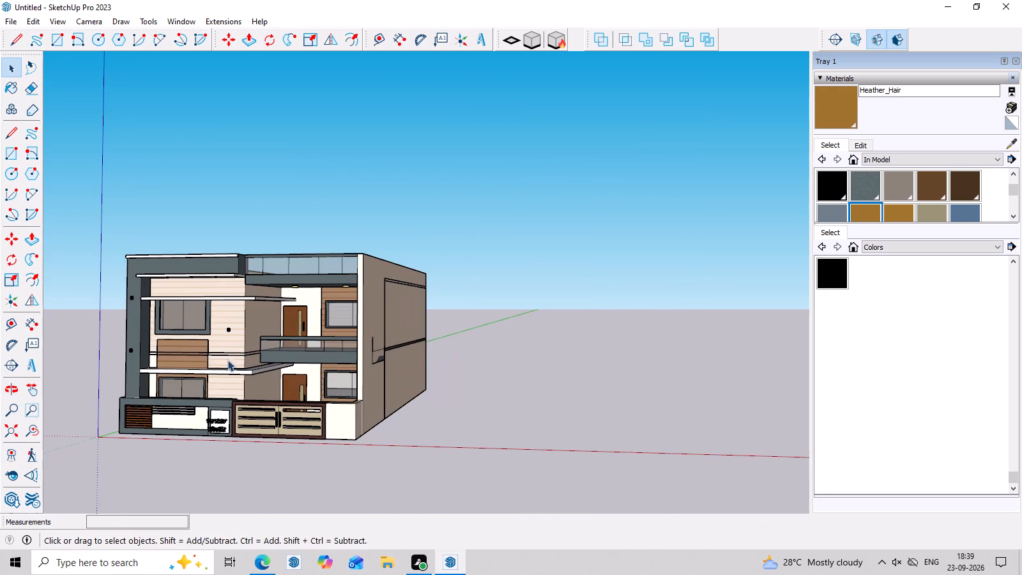
Hide the long upper edge of the white band near the top of the outer side wall.
middle_click_drag(303, 326, 1, 340)
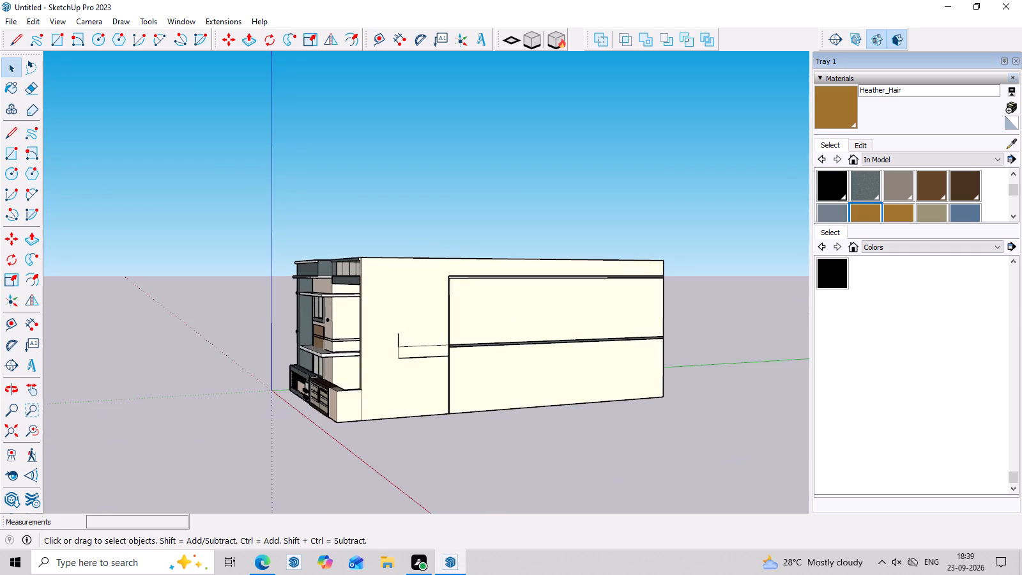
scroll(779, 242, "up", 3)
scroll(556, 254, "up", 3)
middle_click_drag(623, 306, 614, 374)
scroll(614, 353, "up", 4)
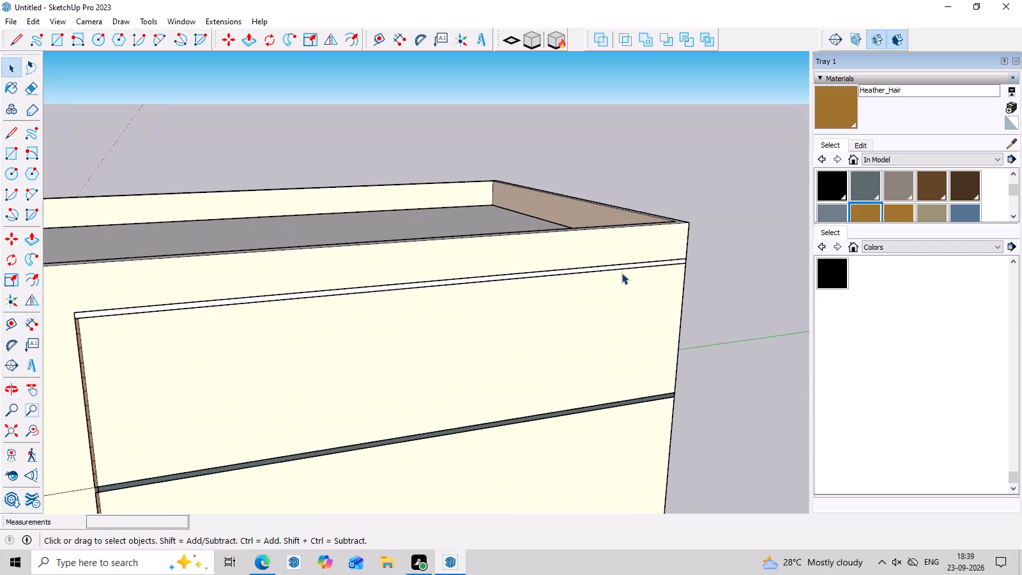
left_click(630, 264)
scroll(630, 264, "up", 1)
right_click(630, 264)
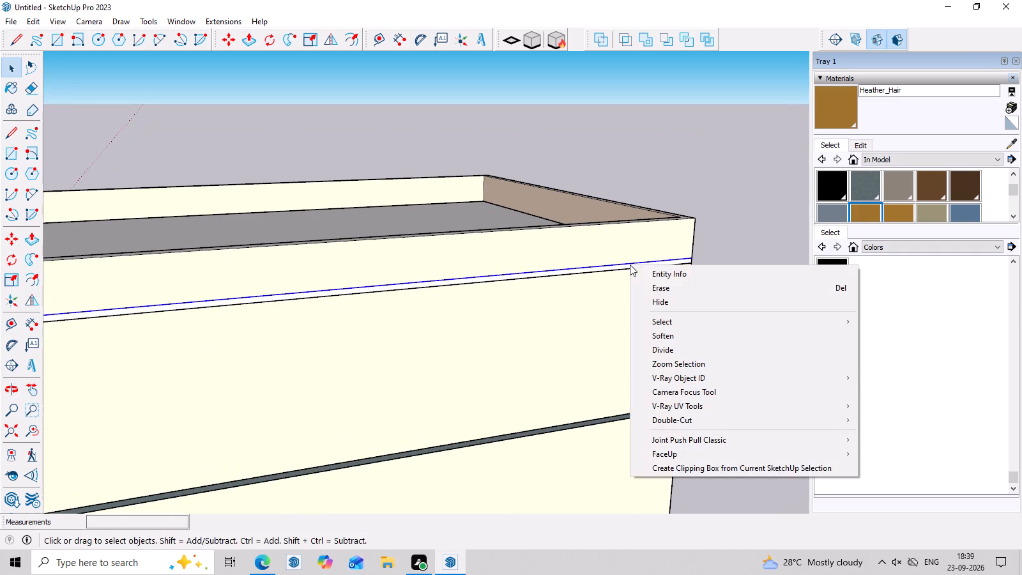
left_click(660, 298)
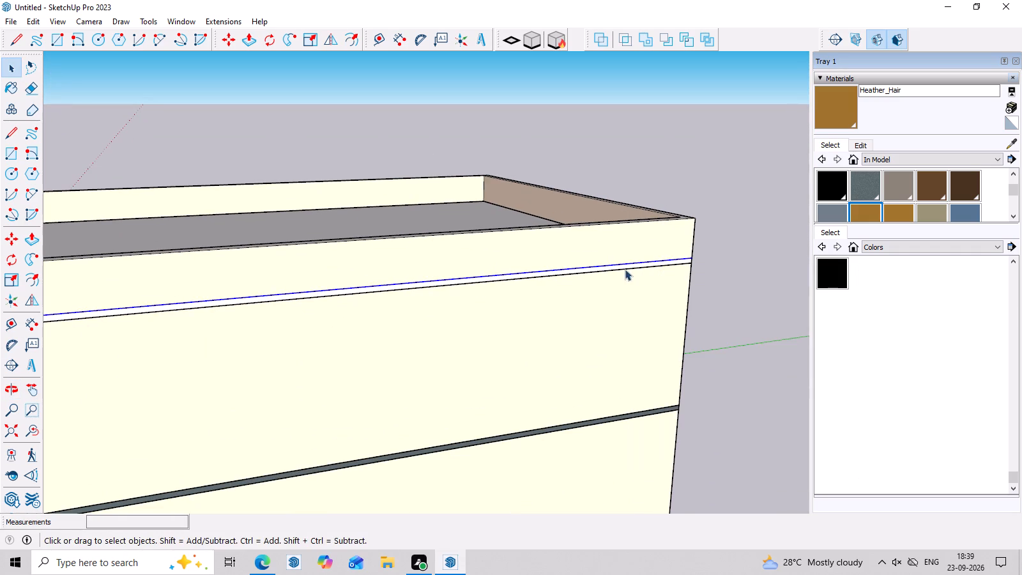
Open the white band's group near the top of the outer side wall and hide the band's long upper edge.
scroll(620, 260, "up", 6)
left_click(620, 268)
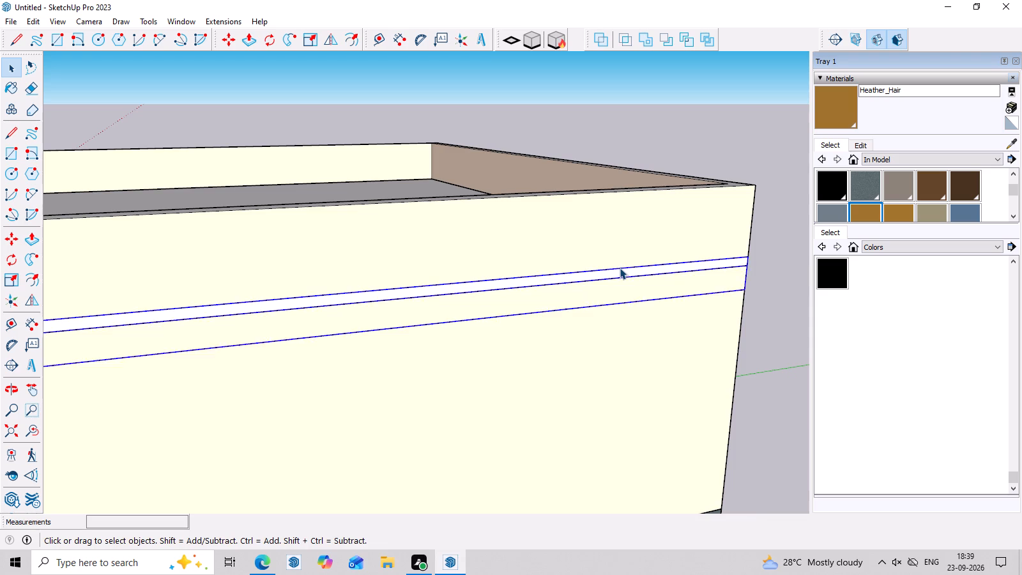
scroll(620, 268, "up", 3)
left_click(620, 268)
triple_click(620, 268)
scroll(620, 268, "up", 3)
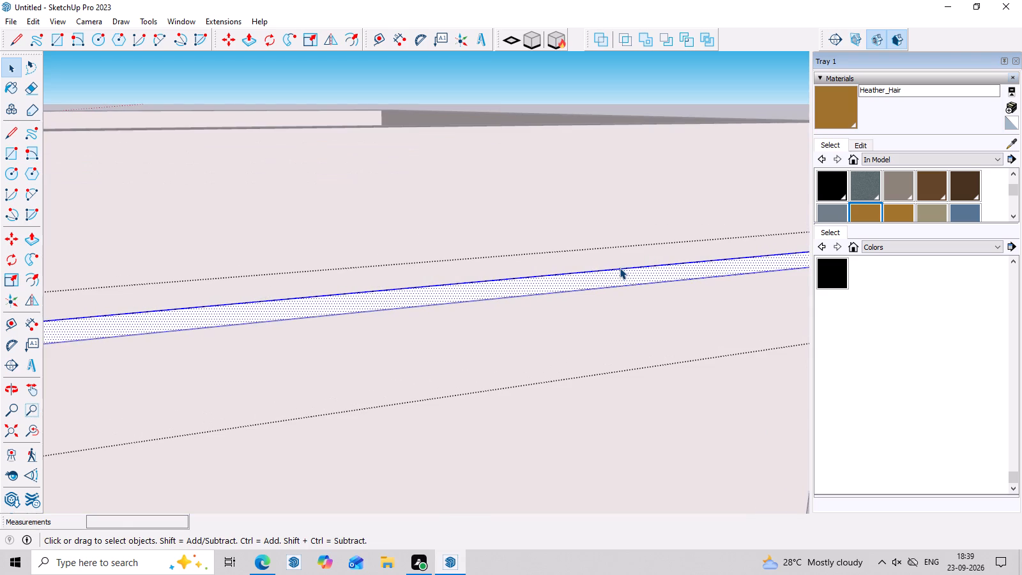
left_click(620, 268)
right_click(620, 268)
double_click(648, 302)
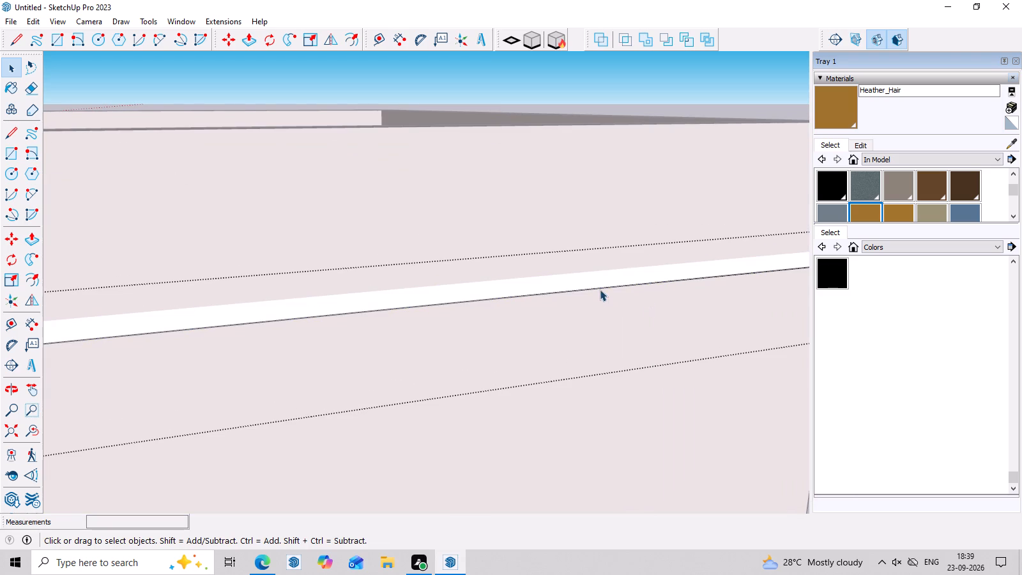
Hide the long lower edge of the same white band on the outer side wall and close its group.
left_click(600, 286)
double_click(600, 286)
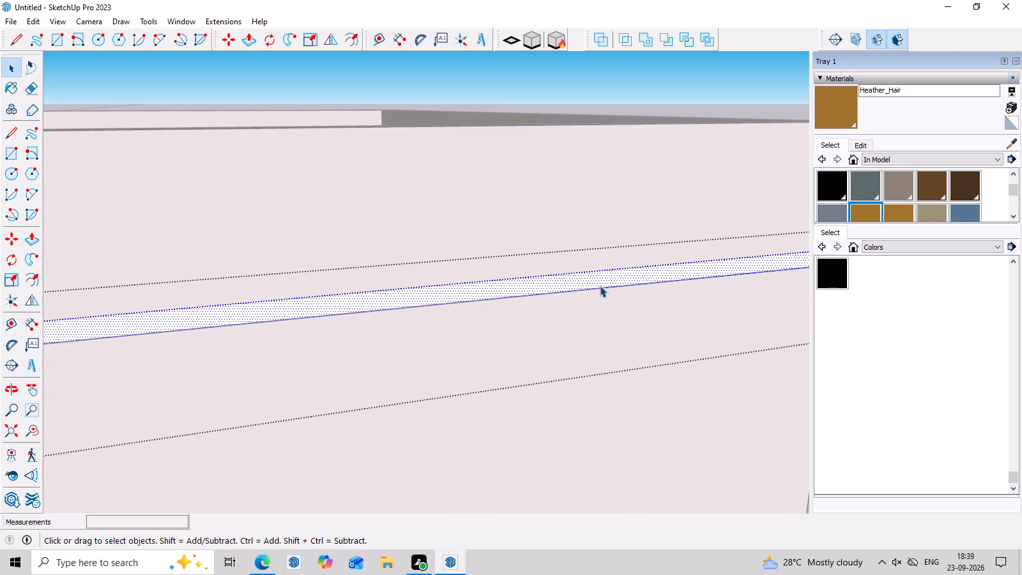
scroll(600, 286, "up", 3)
triple_click(600, 286)
double_click(600, 287)
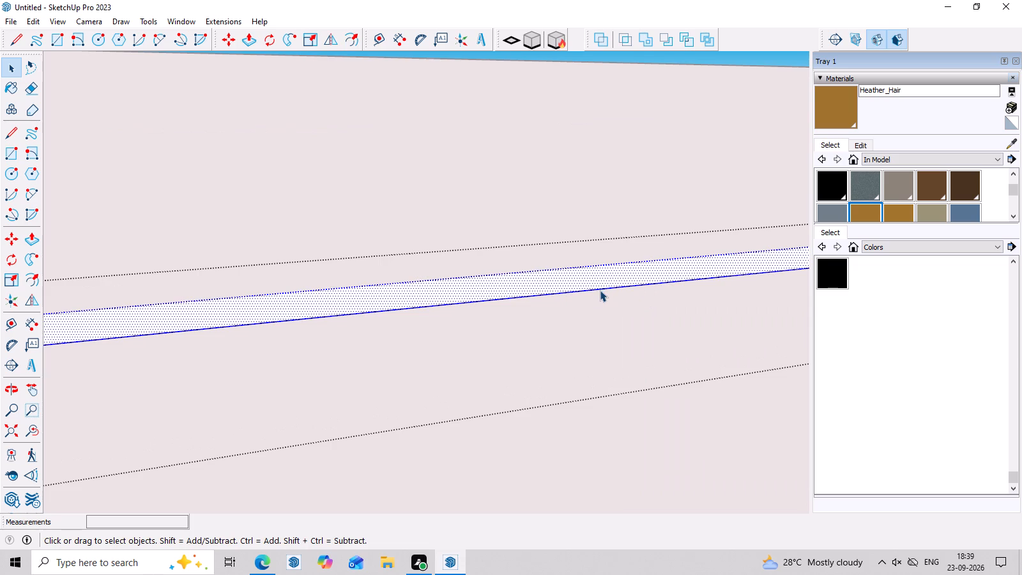
scroll(600, 290, "up", 3)
double_click(600, 290)
right_click(600, 287)
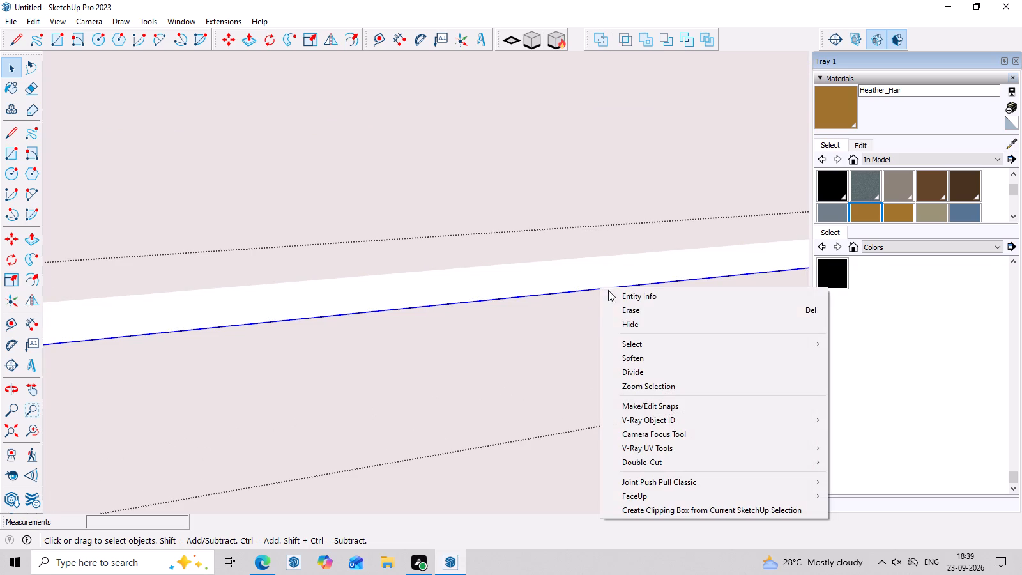
left_click(622, 318)
scroll(333, 276, "down", 14)
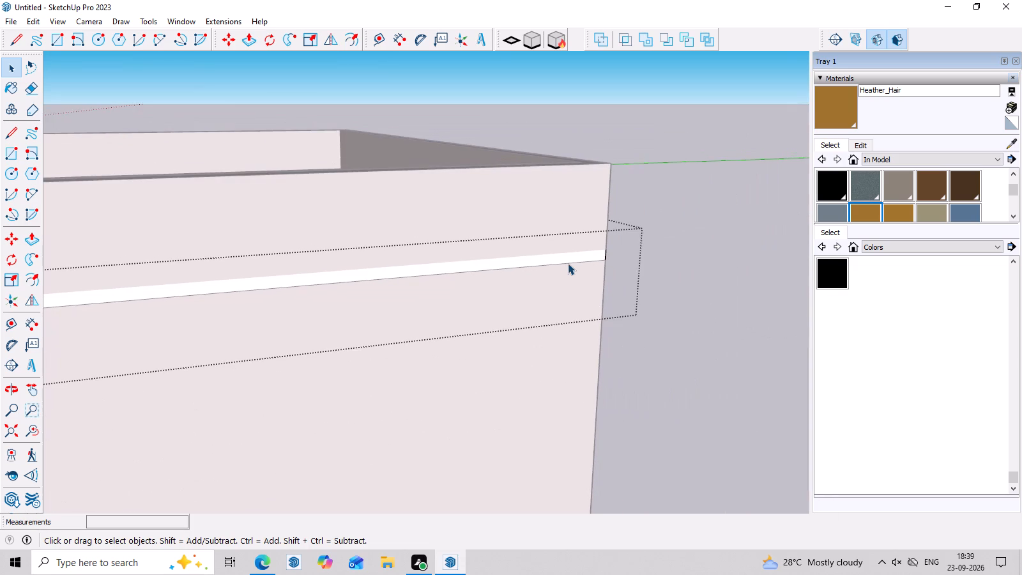
left_click(568, 263)
key("space")
triple_click(646, 260)
left_click(646, 260)
scroll(639, 260, "down", 9)
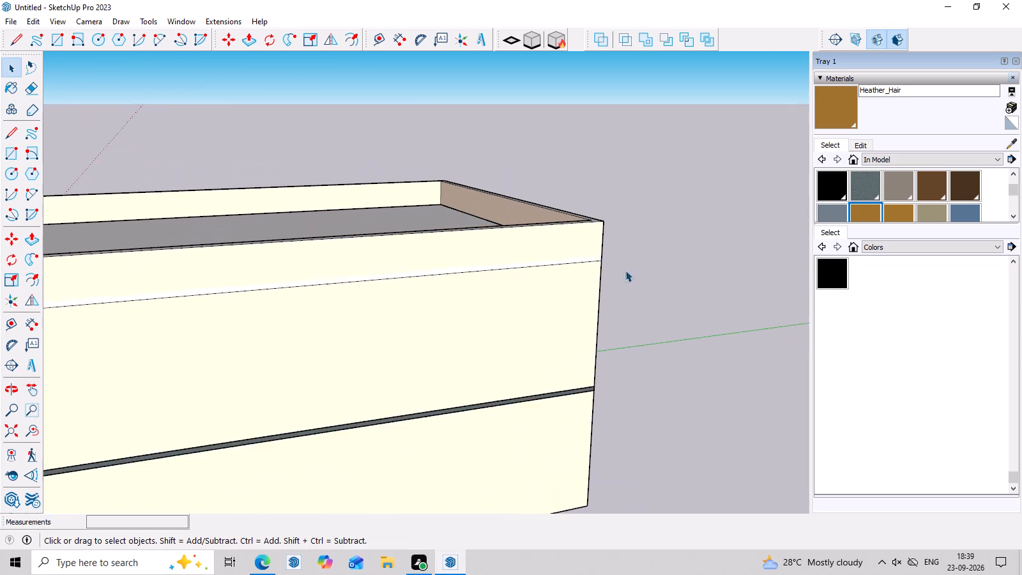
Examine the outer side wall, rear corner and front elevation from several angles for remaining stray lines.
scroll(625, 270, "down", 3)
middle_click_drag(287, 309, 611, 257)
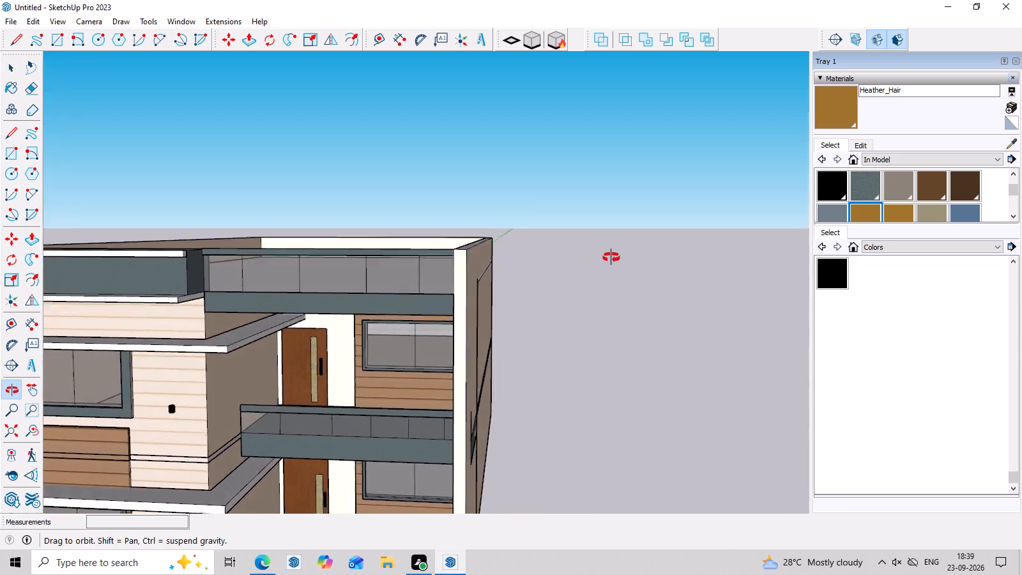
middle_click_drag(611, 257, 222, 181)
scroll(222, 183, "down", 7)
middle_click_drag(326, 294, 411, 315)
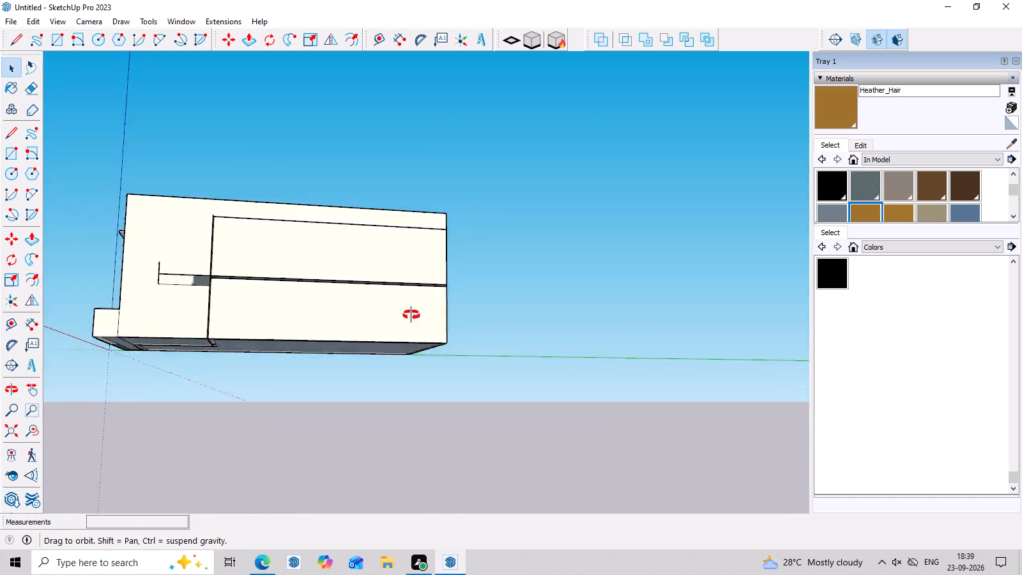
middle_click_drag(411, 315, 137, 344)
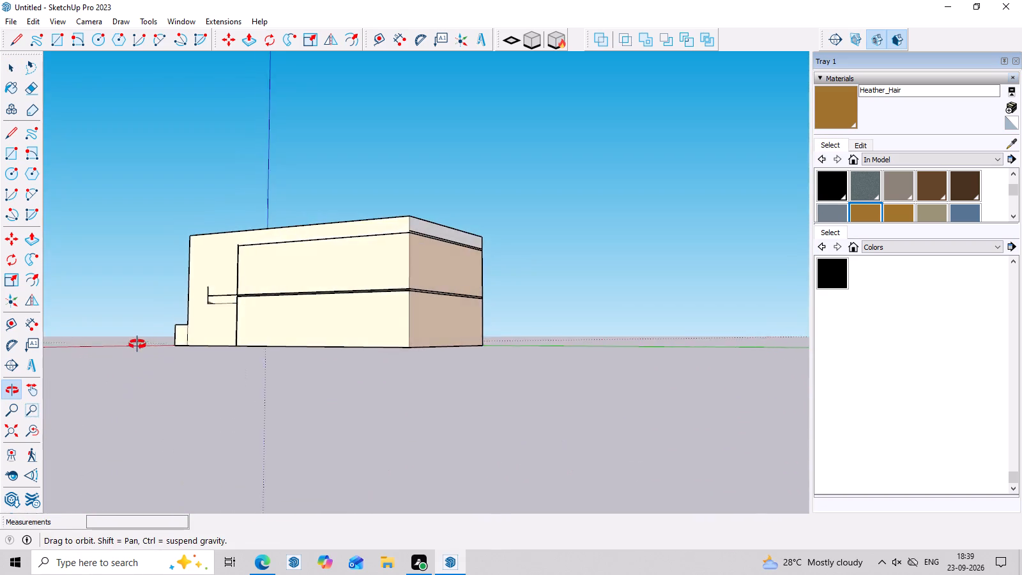
middle_click_drag(137, 344, 705, 389)
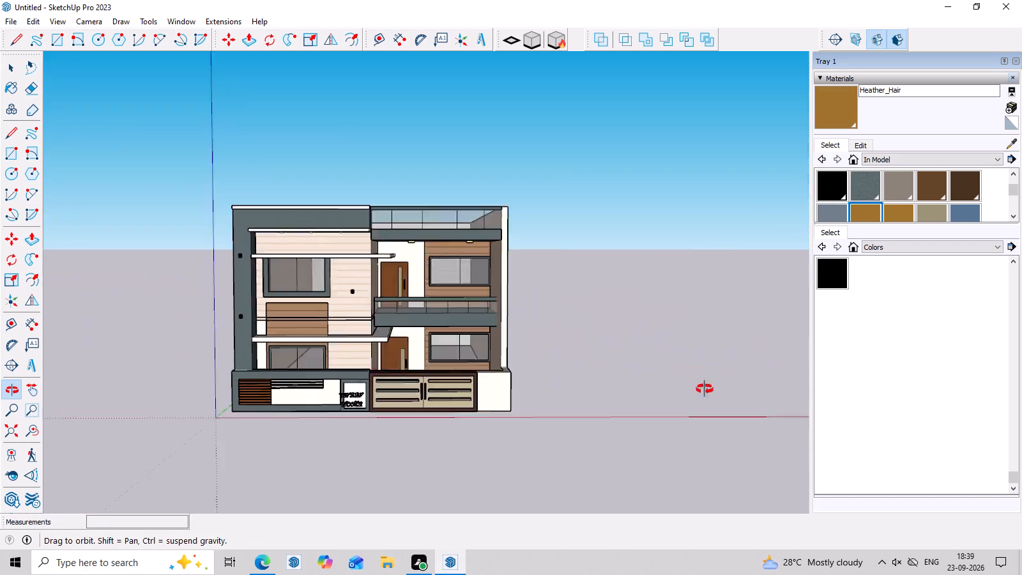
middle_click_drag(705, 389, 288, 418)
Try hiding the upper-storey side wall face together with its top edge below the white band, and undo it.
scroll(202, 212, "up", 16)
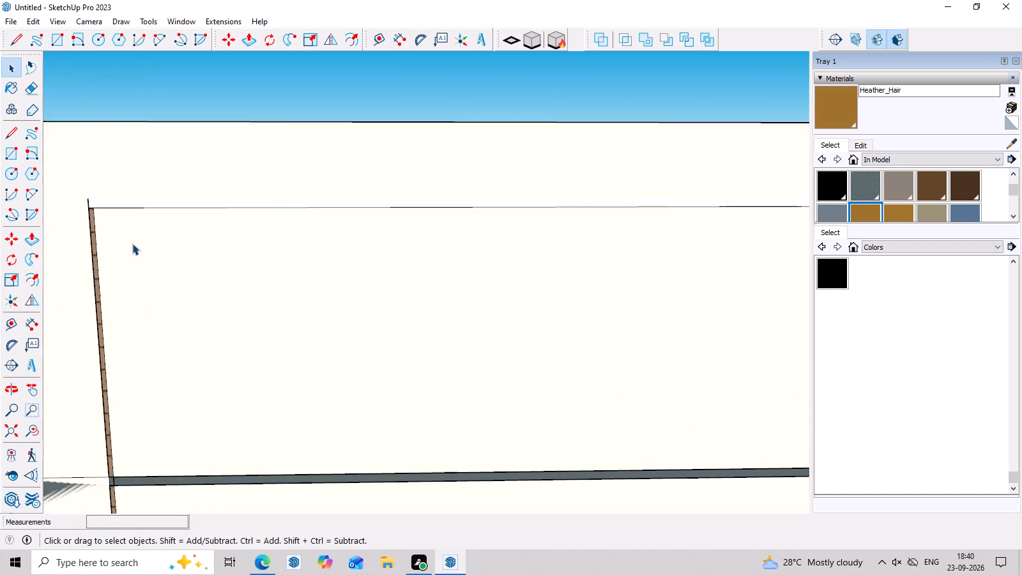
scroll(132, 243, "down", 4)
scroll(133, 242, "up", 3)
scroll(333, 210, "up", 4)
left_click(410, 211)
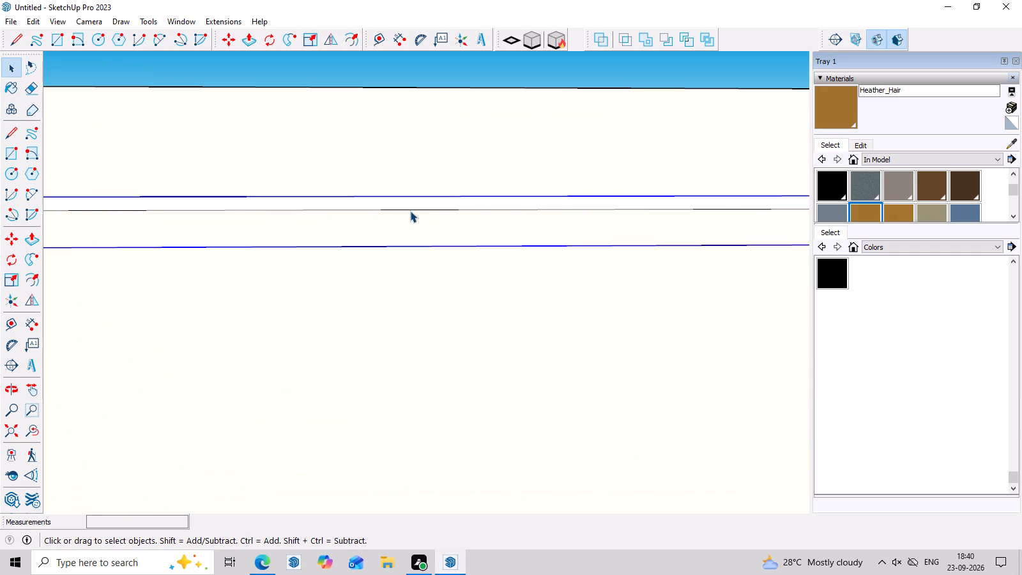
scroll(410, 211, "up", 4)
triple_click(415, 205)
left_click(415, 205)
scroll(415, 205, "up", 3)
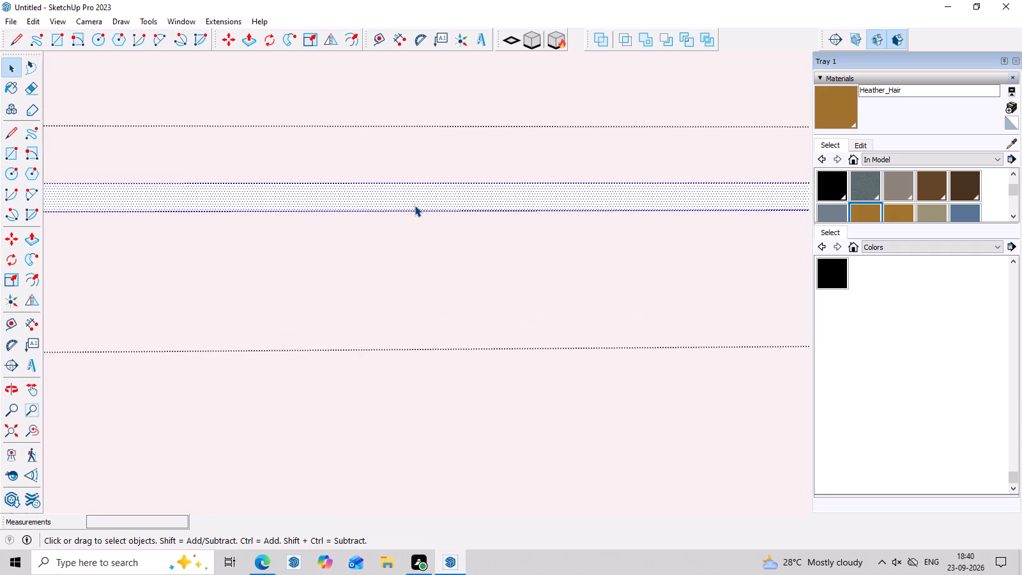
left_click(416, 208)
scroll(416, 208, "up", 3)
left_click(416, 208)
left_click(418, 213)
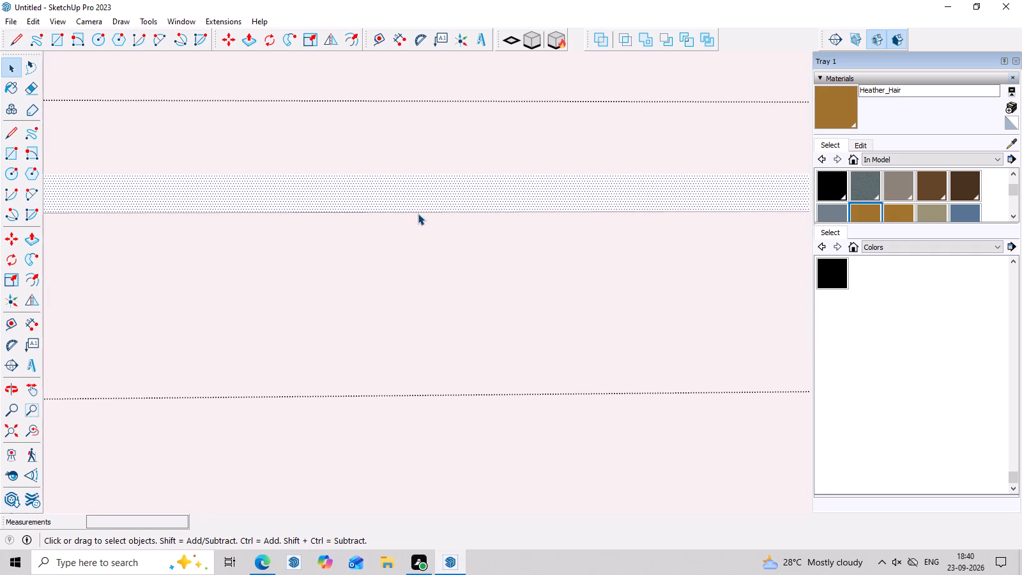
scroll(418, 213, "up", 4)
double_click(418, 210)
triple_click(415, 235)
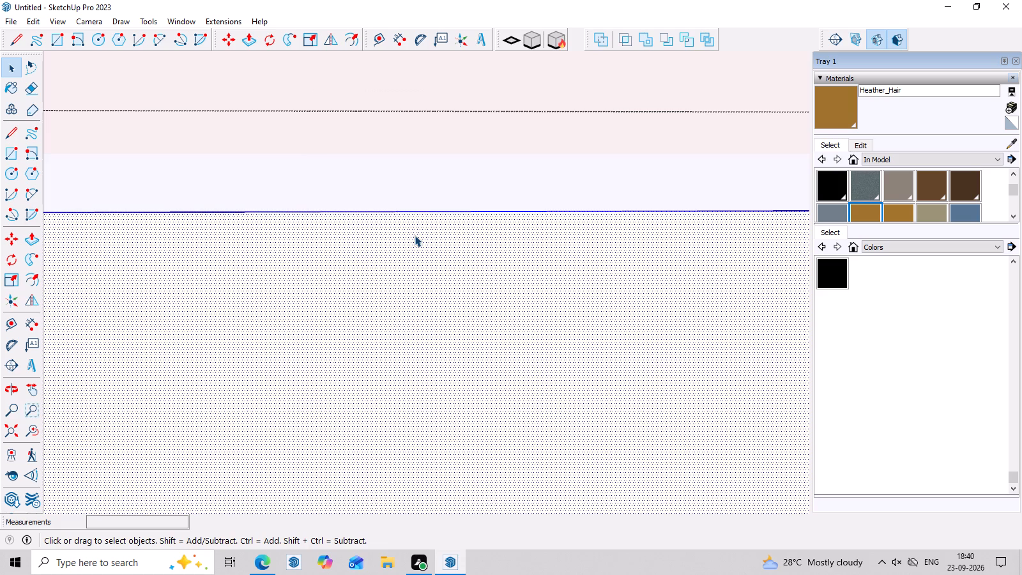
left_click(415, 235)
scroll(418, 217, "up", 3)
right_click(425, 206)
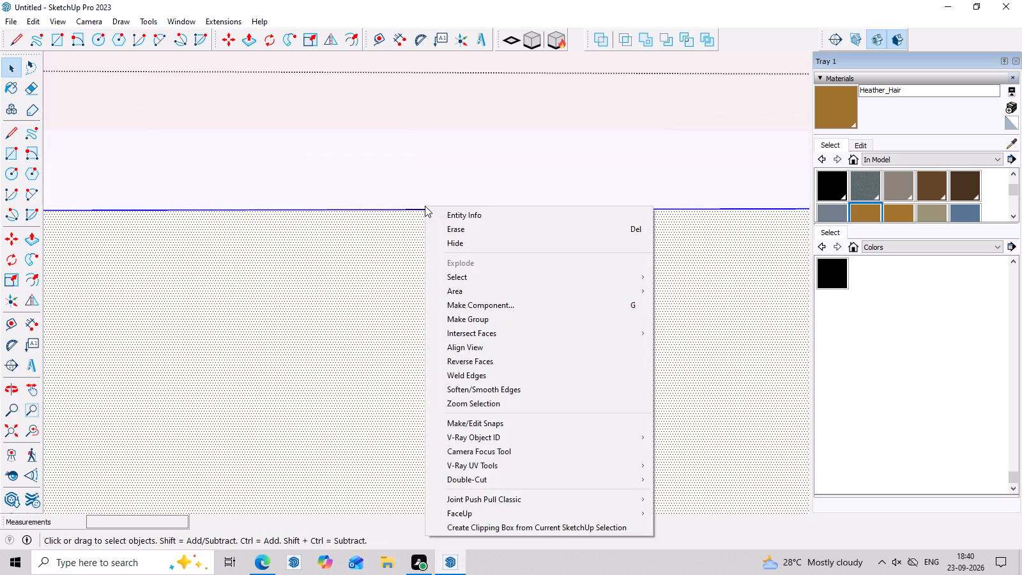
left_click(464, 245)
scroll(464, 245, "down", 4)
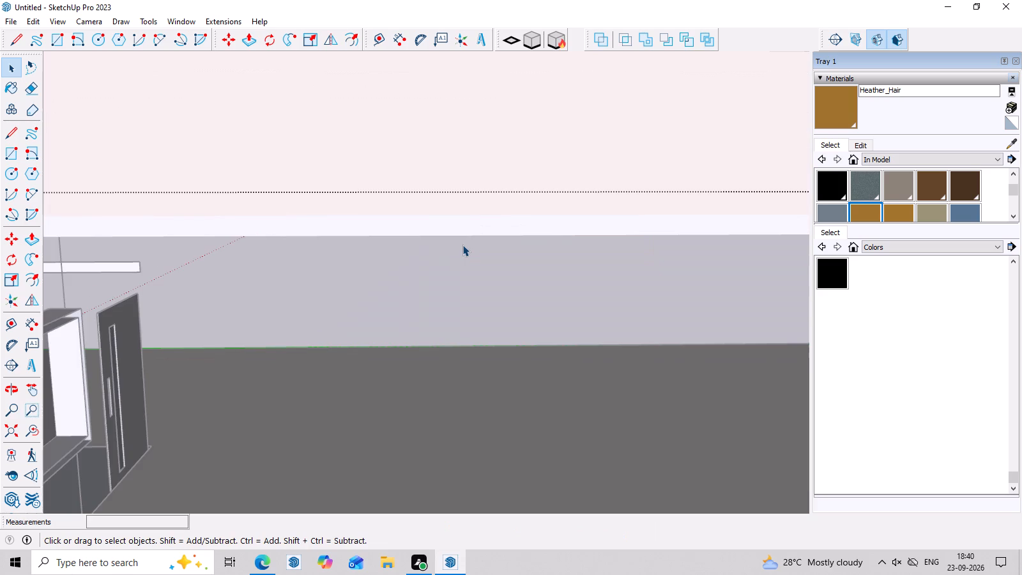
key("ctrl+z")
Hide only the top edge of the upper-storey side wall face, just below the white band, and close the group.
left_click(468, 235)
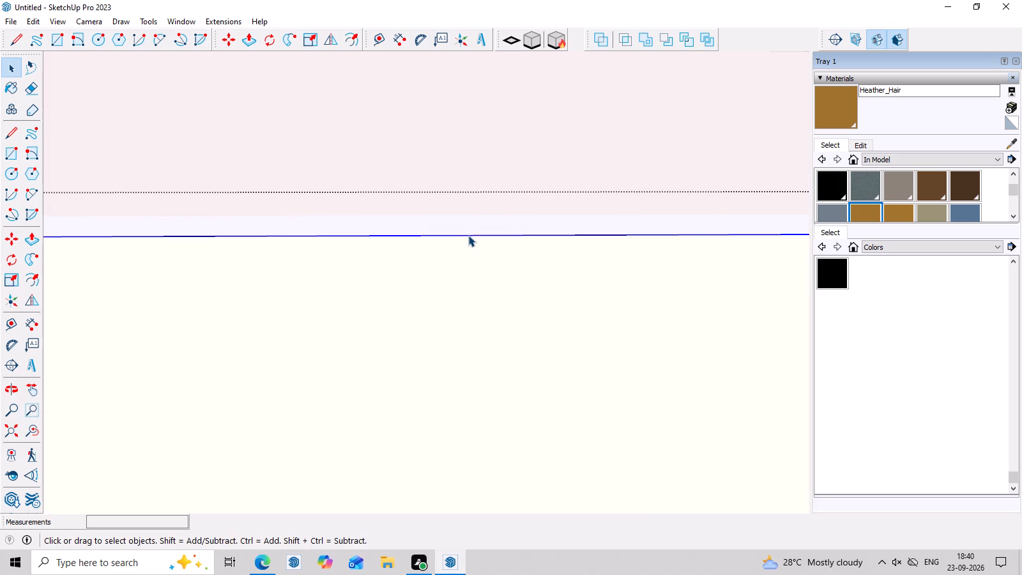
right_click(468, 235)
double_click(500, 279)
scroll(381, 264, "down", 20)
scroll(381, 264, "down", 1)
middle_click_drag(416, 280, 659, 322)
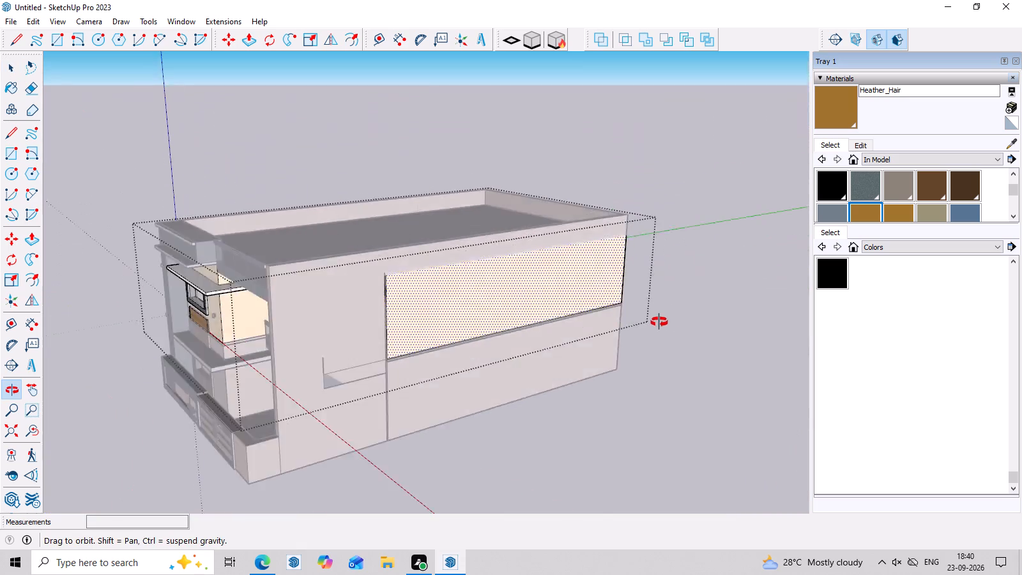
middle_click_drag(659, 322, 667, 323)
left_click(649, 222)
key("space")
double_click(649, 222)
Paint the grey slab band between the storeys on the outer side wall with the wall's sampled material, Color C01.
middle_click_drag(650, 238, 0, 112)
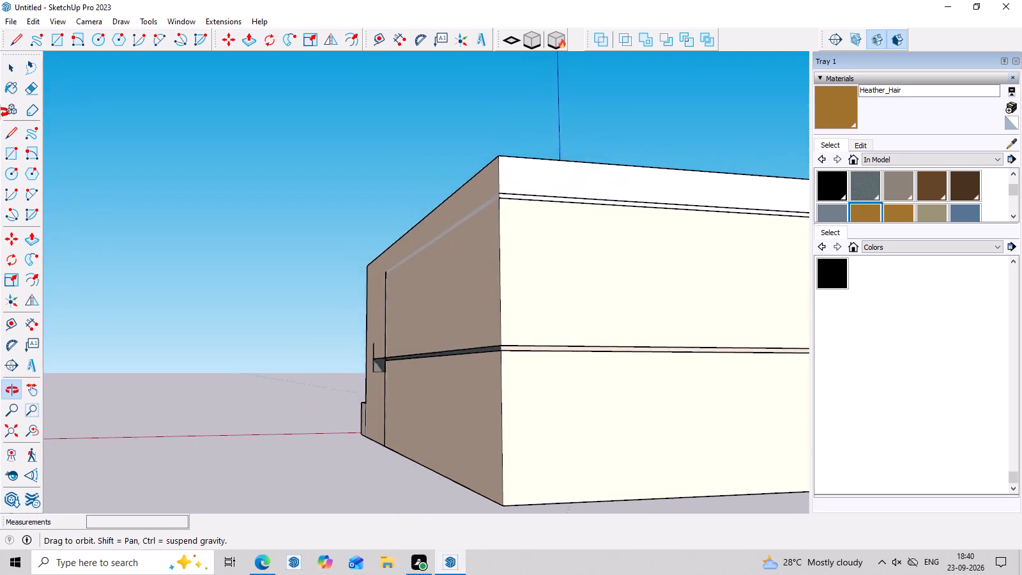
middle_click_drag(0, 112, 466, 215)
scroll(452, 217, "down", 4)
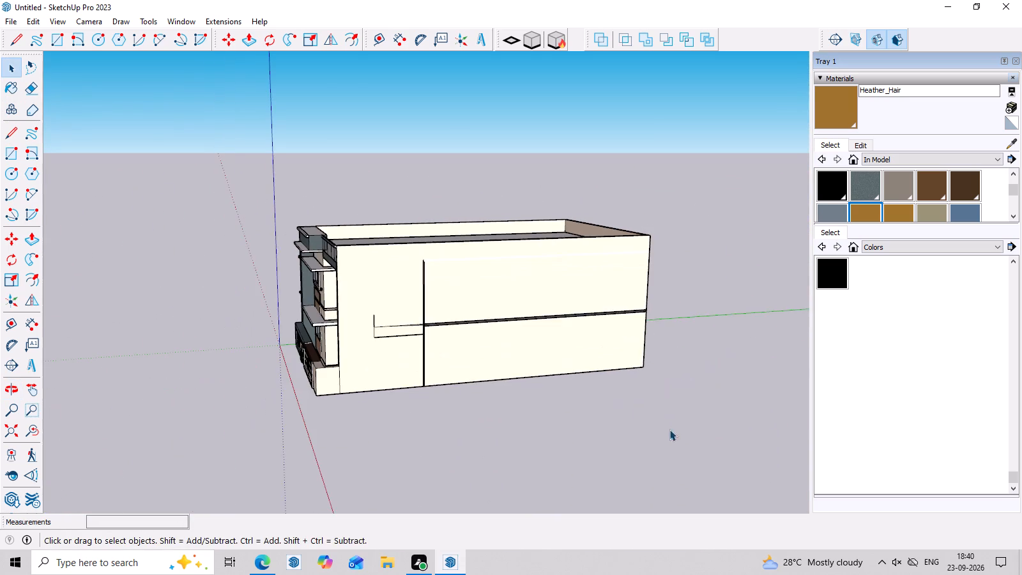
middle_click_drag(669, 429, 396, 245)
scroll(495, 229, "up", 9)
middle_click_drag(646, 188, 624, 262)
scroll(593, 278, "up", 4)
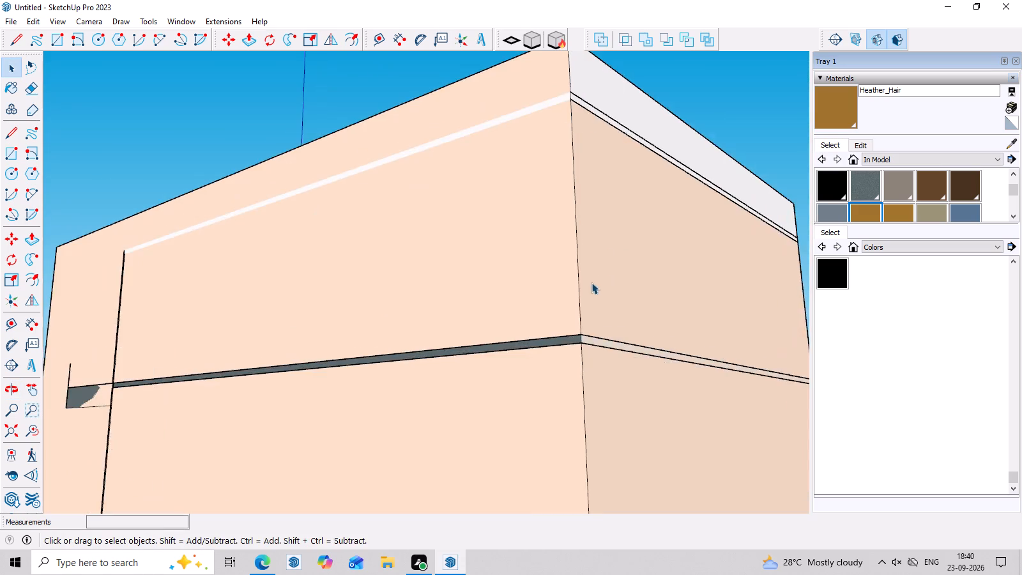
scroll(583, 372, "up", 7)
double_click(568, 344)
right_click(568, 344)
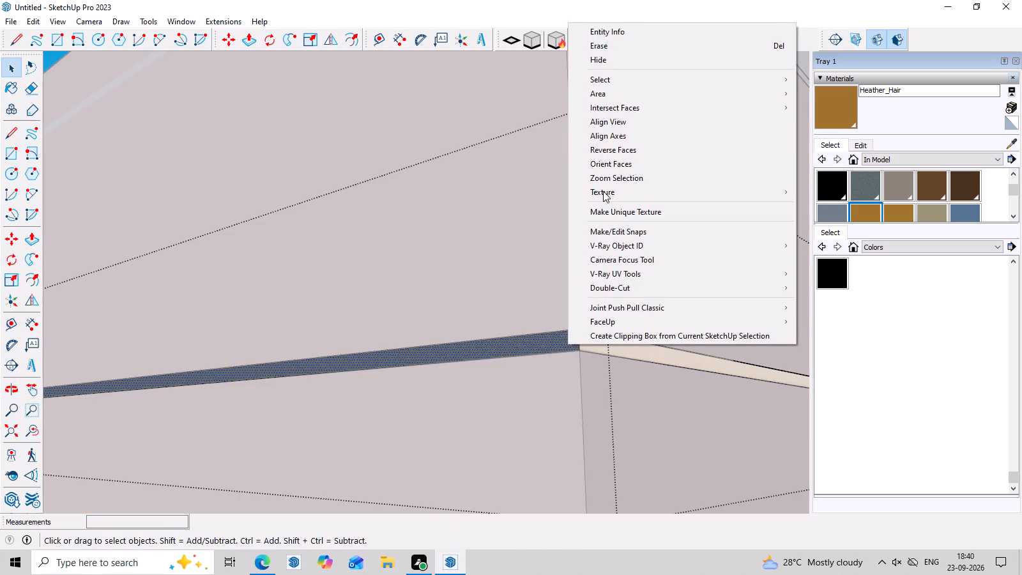
left_click(859, 266)
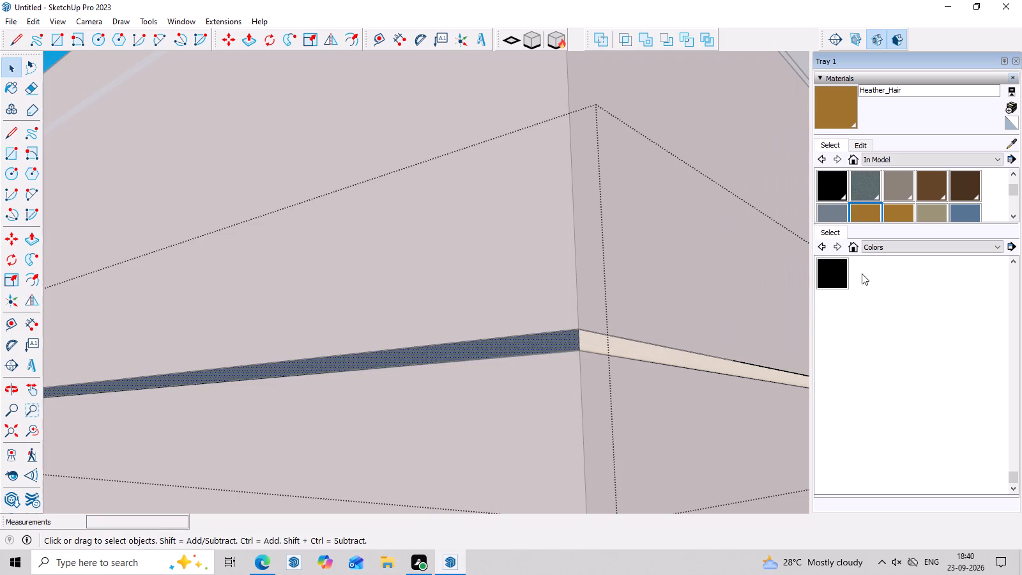
left_click(698, 234)
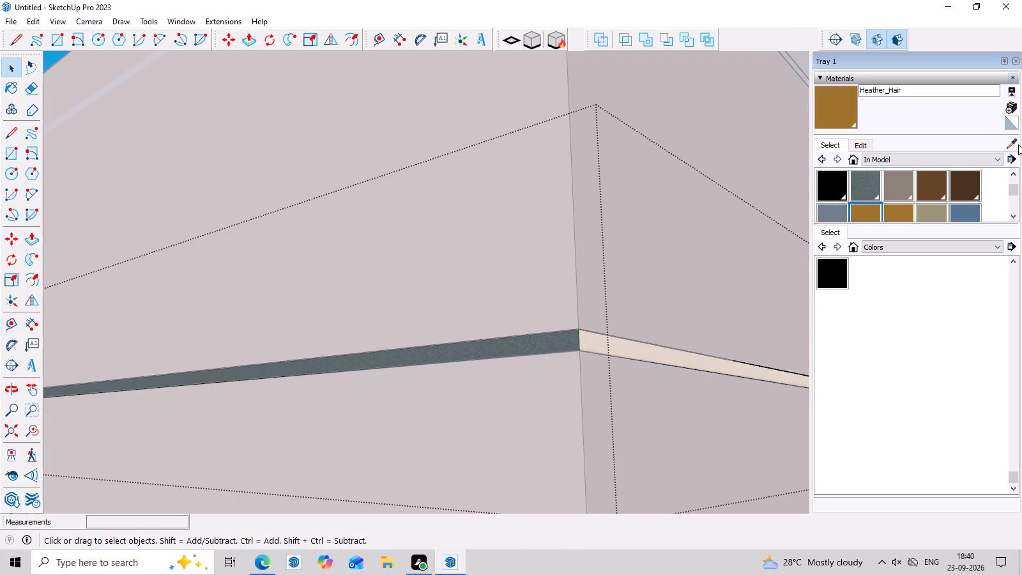
left_click(1013, 144)
left_click(469, 258)
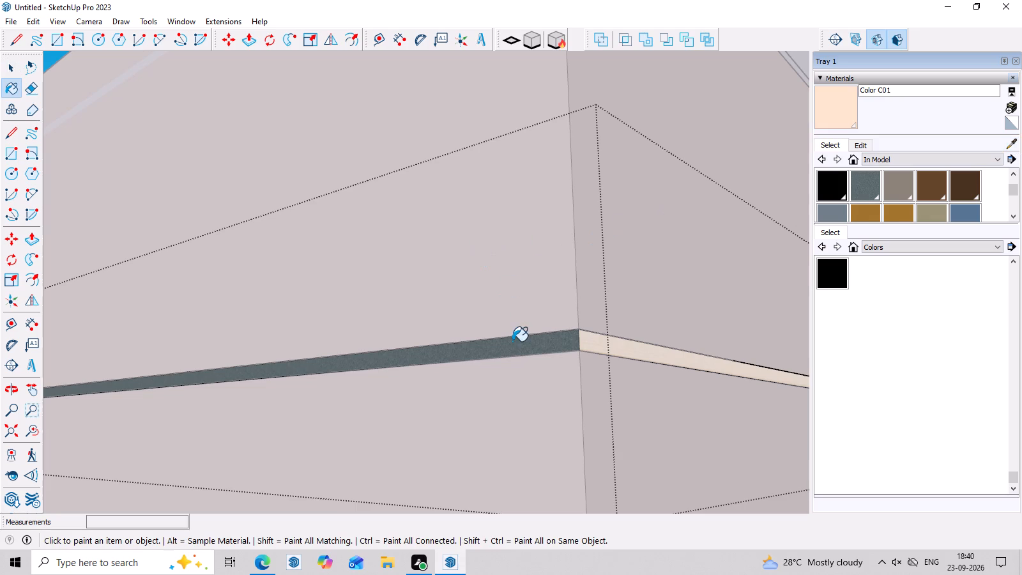
left_click(512, 342)
scroll(516, 344, "down", 17)
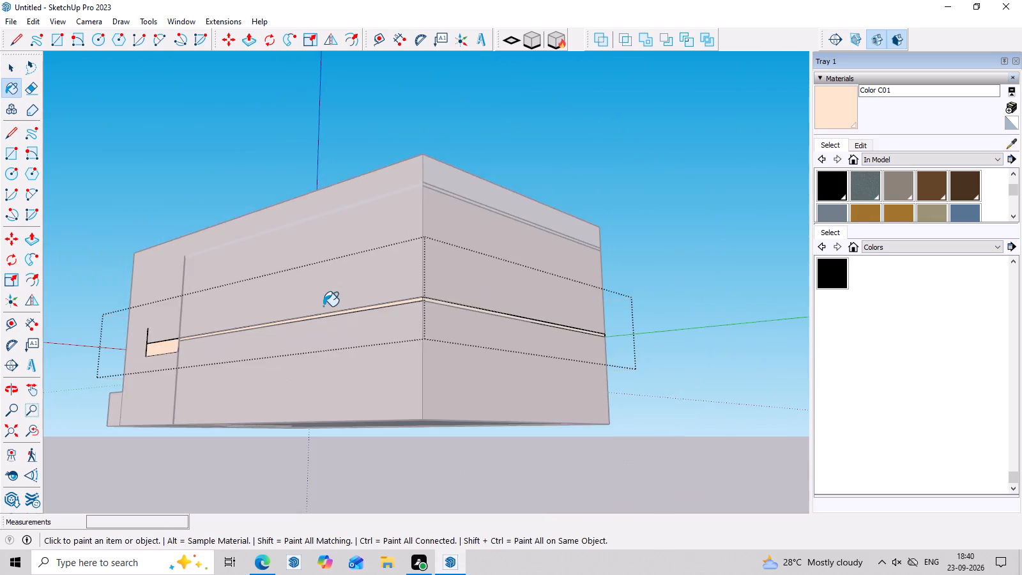
middle_click_drag(339, 310, 510, 376)
key("space")
left_click(729, 178)
Open the mid-height slab band's group on the side wall and hide the band's long upper edge.
scroll(579, 342, "down", 3)
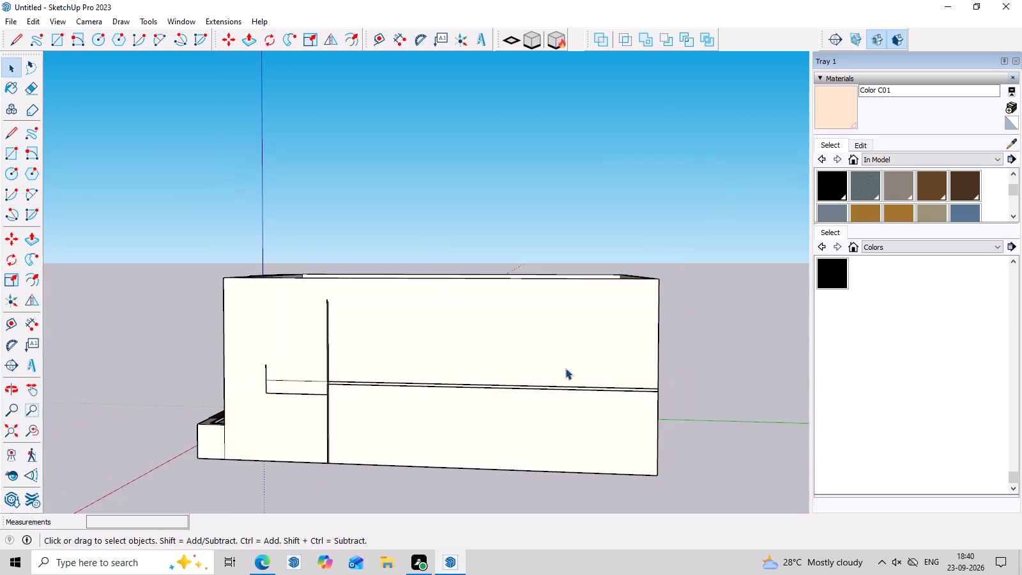
scroll(554, 403, "up", 6)
middle_click_drag(540, 383, 544, 319)
scroll(544, 321, "up", 8)
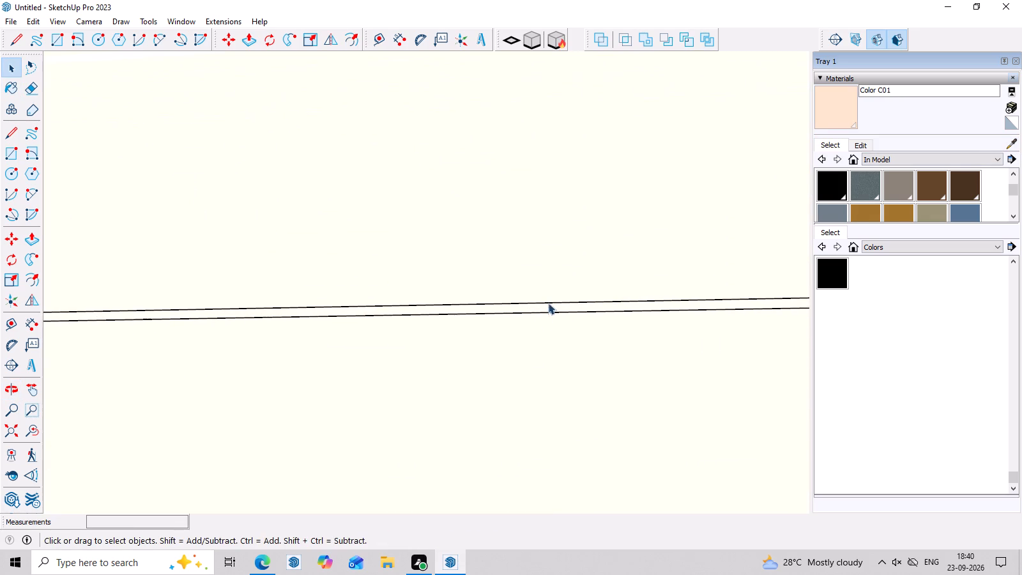
scroll(548, 303, "up", 1)
triple_click(548, 302)
scroll(548, 302, "up", 4)
left_click(548, 302)
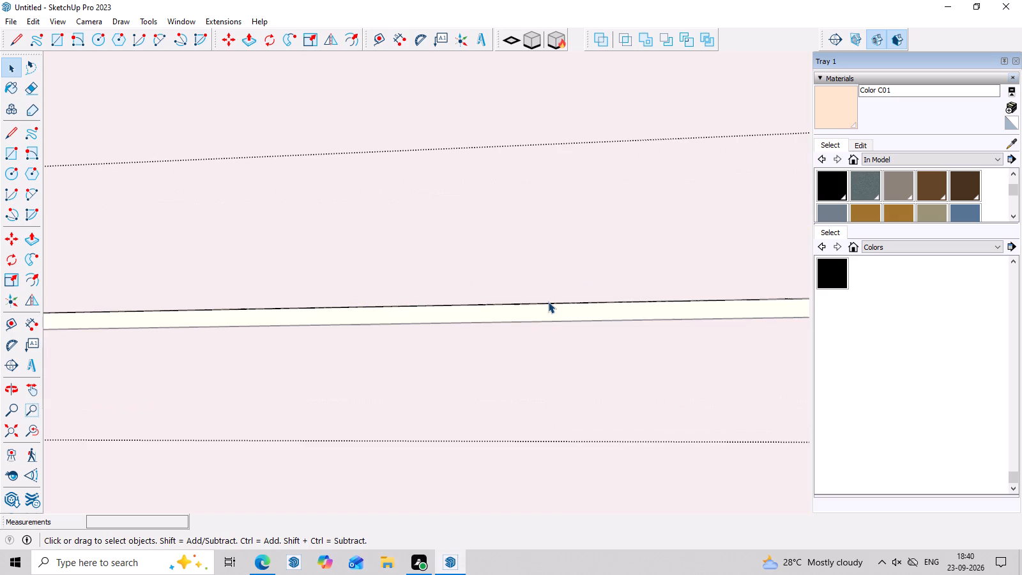
left_click(548, 302)
scroll(548, 303, "up", 4)
left_click(548, 303)
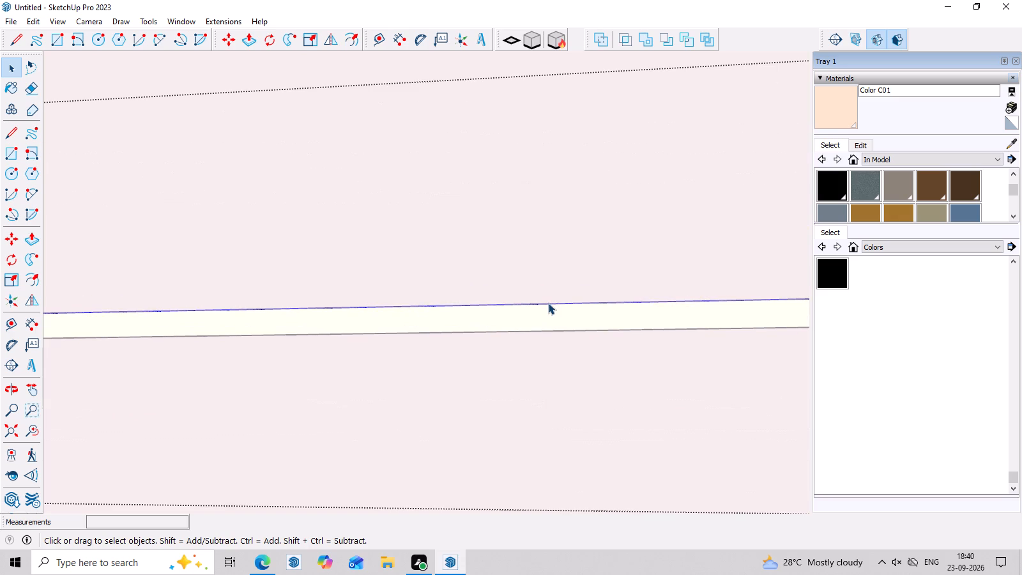
right_click(548, 303)
left_click(579, 336)
Hide the long lower edge of the mid-height slab band on the outer side wall.
left_click(561, 333)
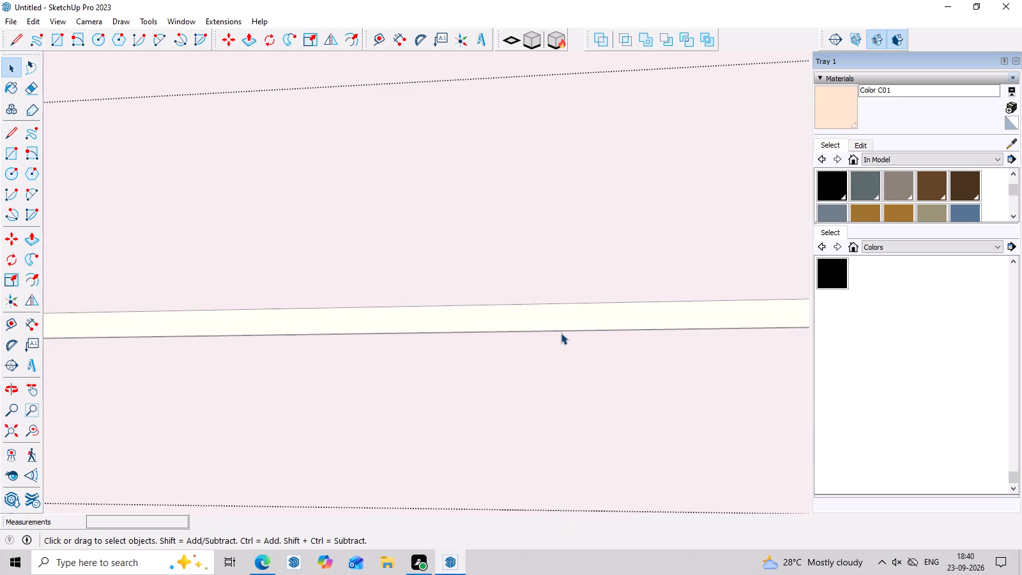
double_click(561, 328)
scroll(561, 328, "up", 3)
left_click(561, 329)
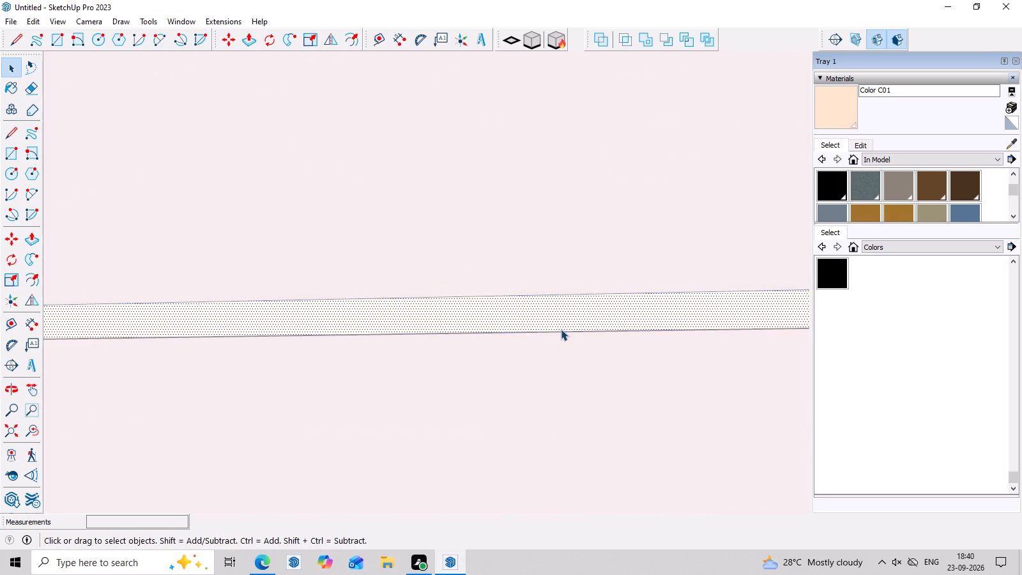
scroll(561, 329, "up", 3)
left_click(561, 329)
double_click(561, 331)
right_click(561, 332)
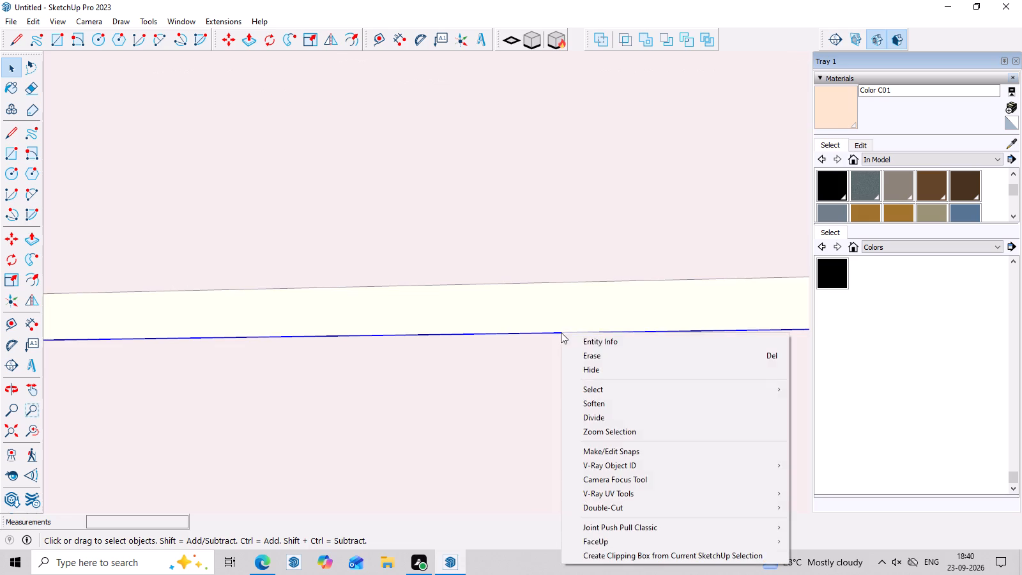
left_click(585, 365)
Open the lower-storey side wall's group and hide its top edge, just below the slab band.
scroll(491, 287, "down", 16)
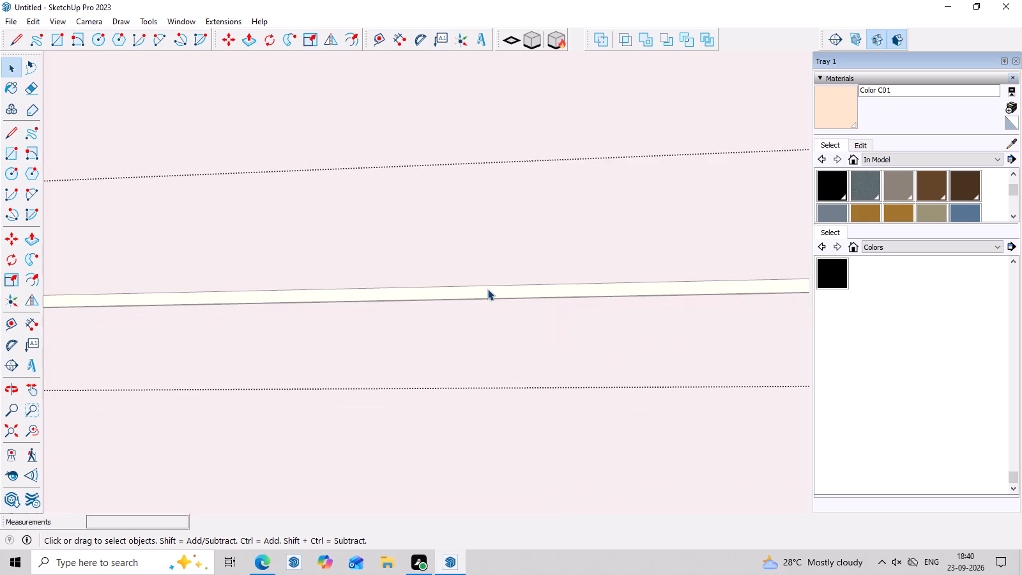
scroll(487, 289, "down", 5)
scroll(501, 286, "up", 4)
double_click(503, 330)
scroll(531, 291, "up", 4)
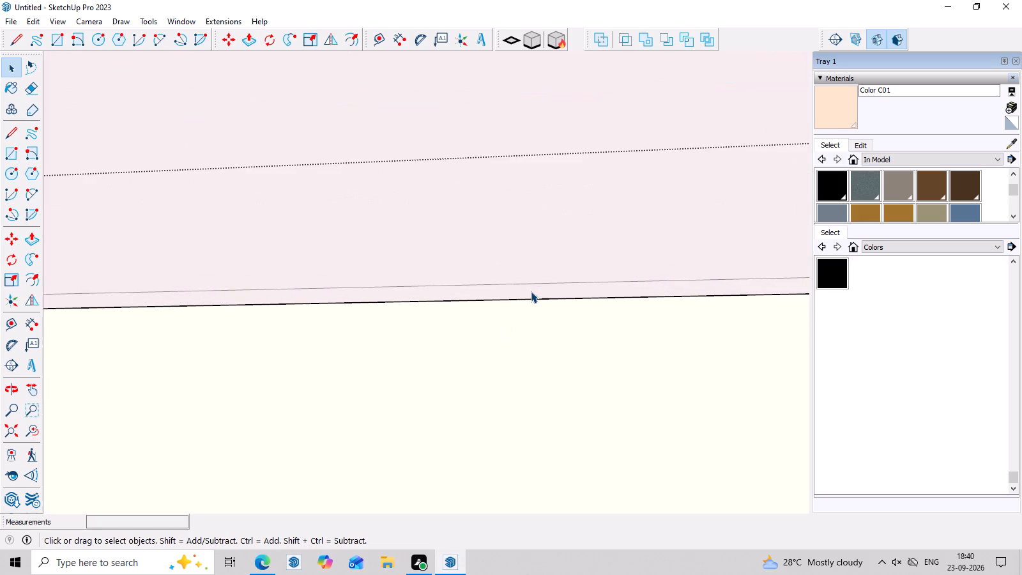
scroll(530, 297, "up", 2)
right_click(530, 297)
left_click(530, 302)
left_click(523, 300)
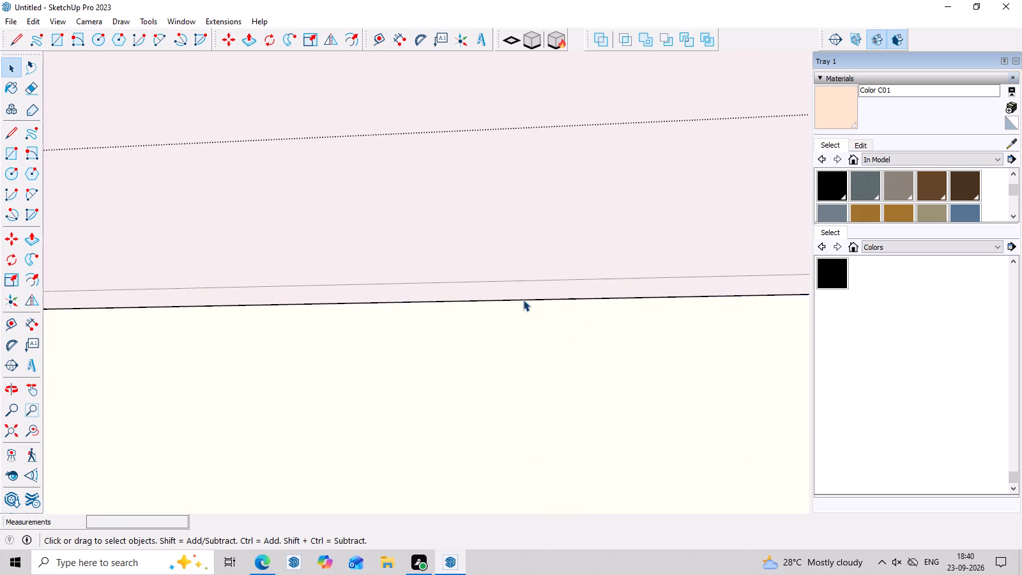
right_click(523, 300)
left_click(544, 336)
Open the upper-storey side wall's group, hide its bottom edge just above the slab band, and close the group.
scroll(468, 324, "down", 3)
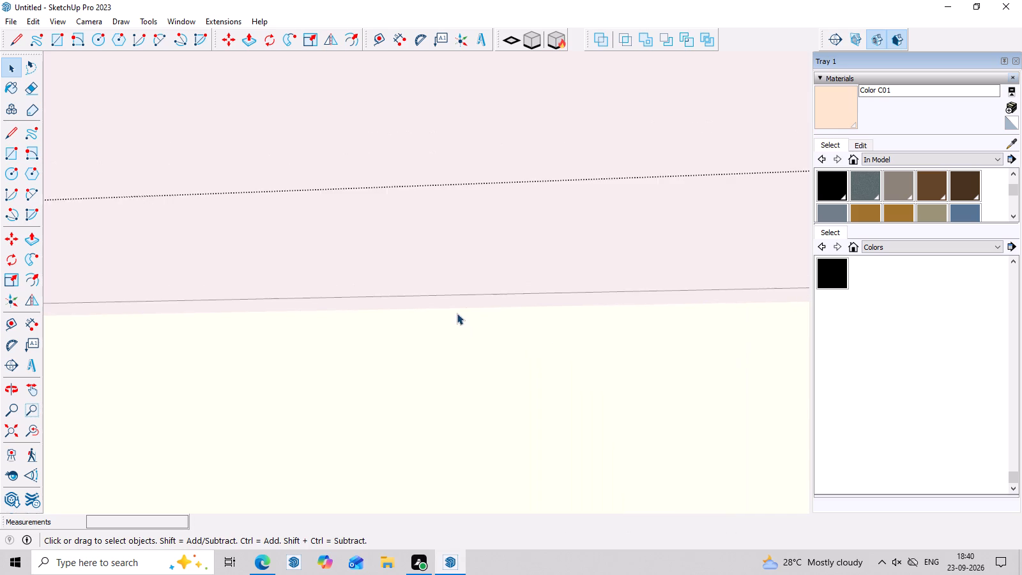
scroll(457, 313, "down", 3)
left_click(492, 296)
scroll(492, 296, "up", 4)
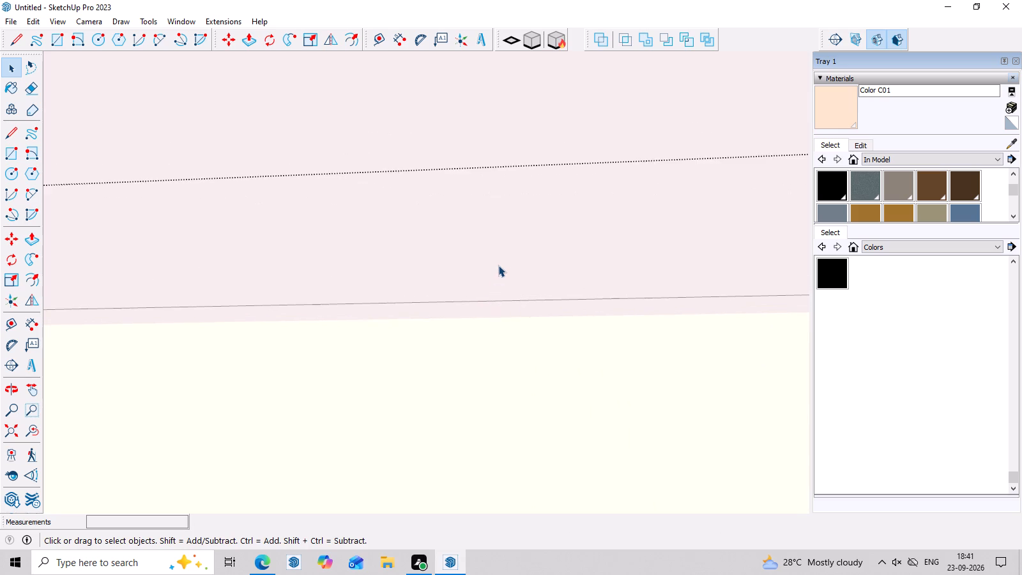
double_click(498, 265)
left_click(487, 302)
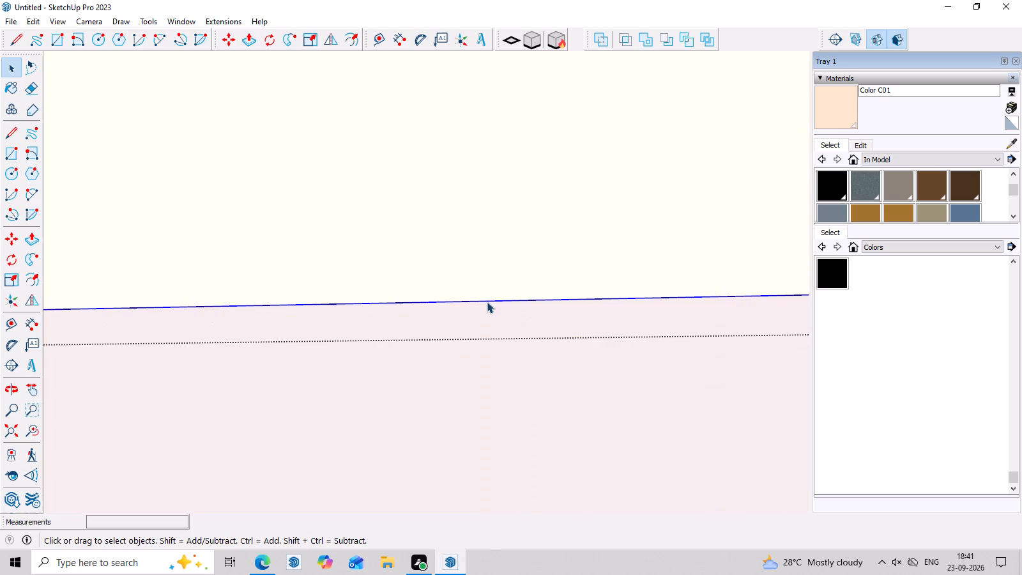
right_click(487, 302)
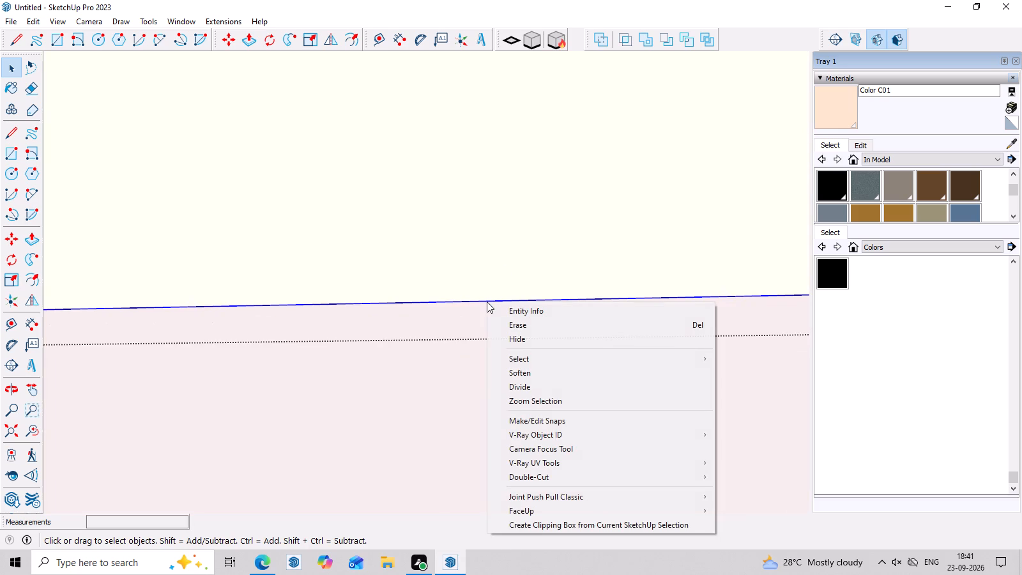
left_click(514, 333)
scroll(466, 331, "down", 8)
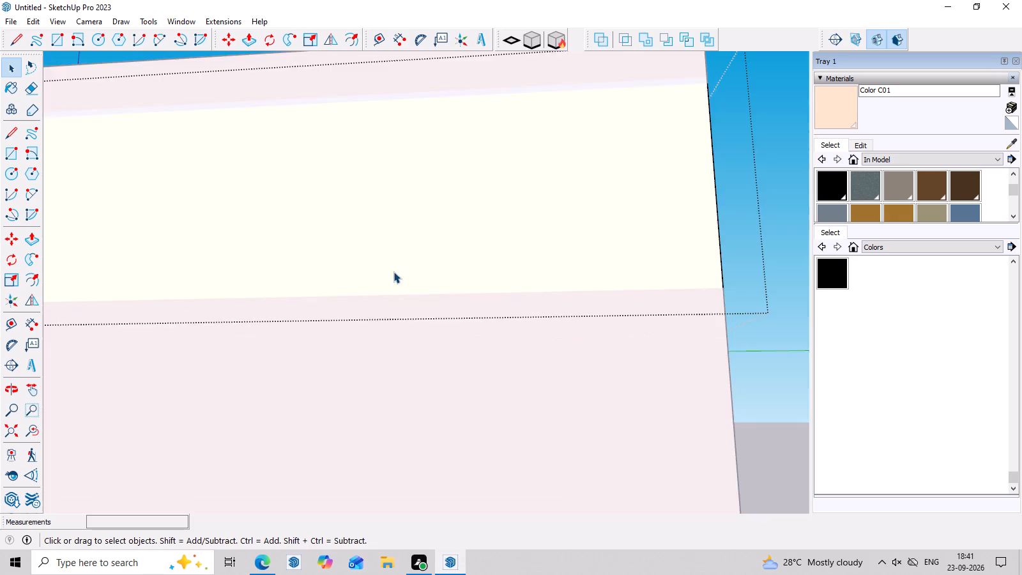
scroll(393, 272, "down", 9)
left_click(741, 316)
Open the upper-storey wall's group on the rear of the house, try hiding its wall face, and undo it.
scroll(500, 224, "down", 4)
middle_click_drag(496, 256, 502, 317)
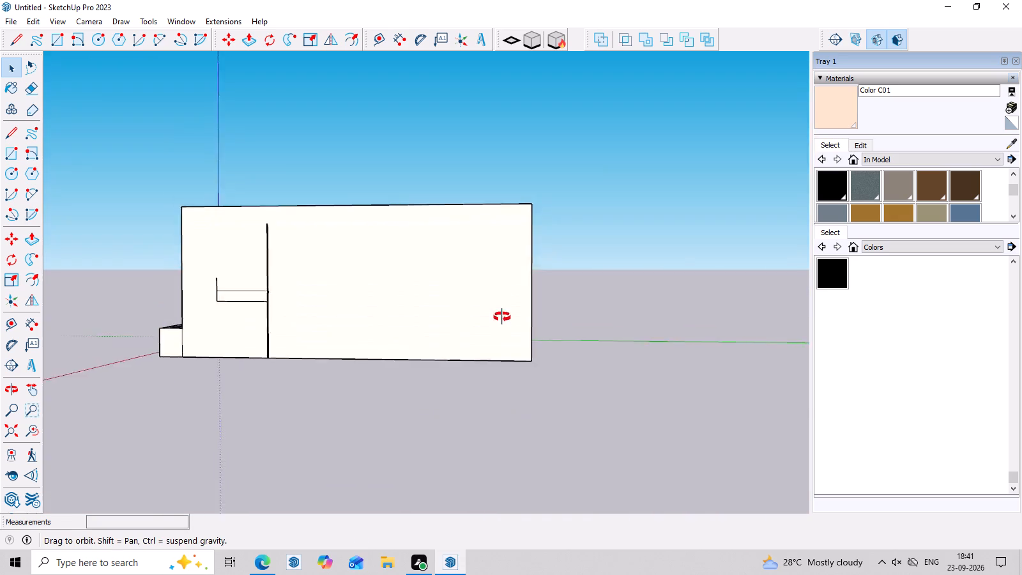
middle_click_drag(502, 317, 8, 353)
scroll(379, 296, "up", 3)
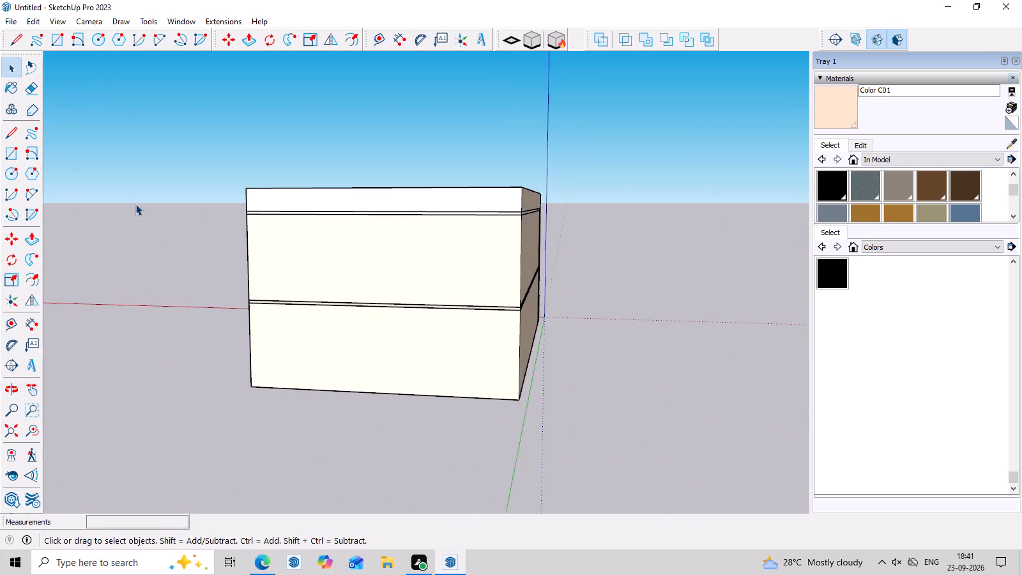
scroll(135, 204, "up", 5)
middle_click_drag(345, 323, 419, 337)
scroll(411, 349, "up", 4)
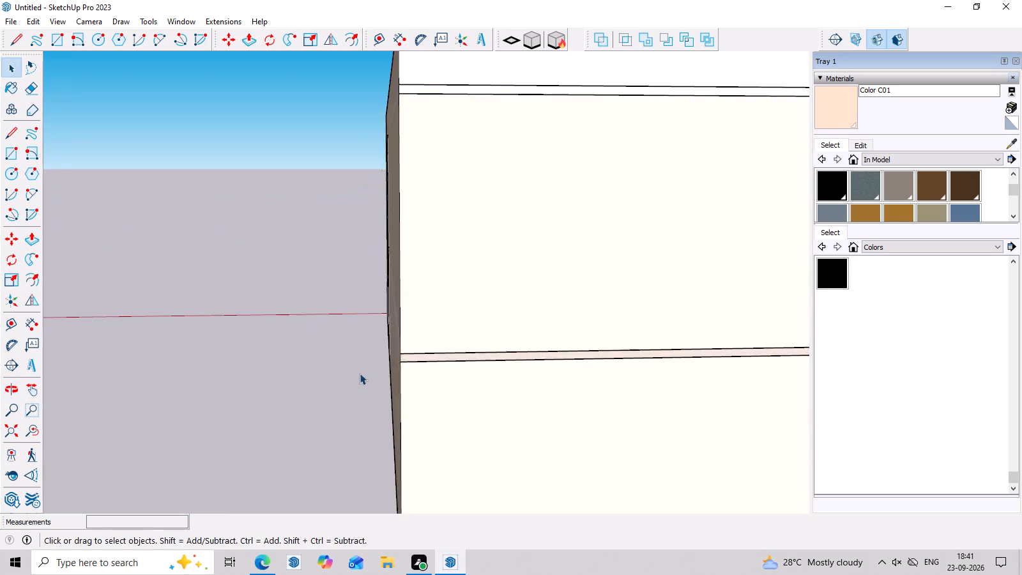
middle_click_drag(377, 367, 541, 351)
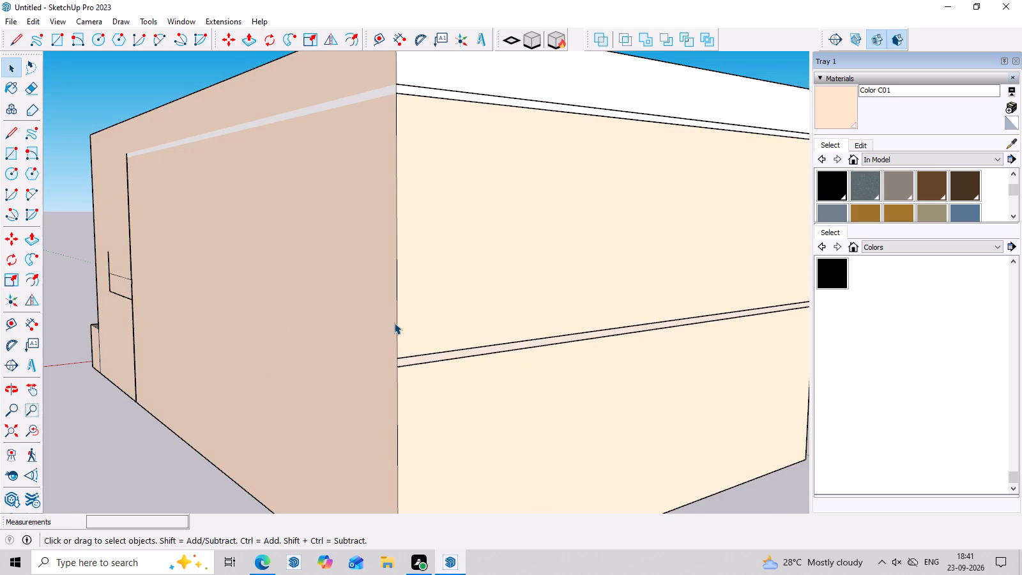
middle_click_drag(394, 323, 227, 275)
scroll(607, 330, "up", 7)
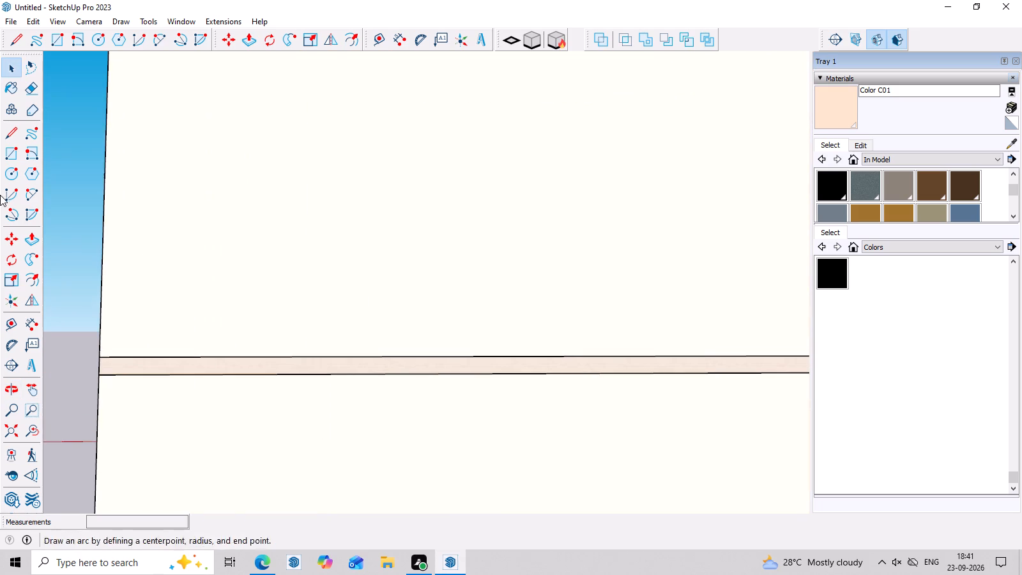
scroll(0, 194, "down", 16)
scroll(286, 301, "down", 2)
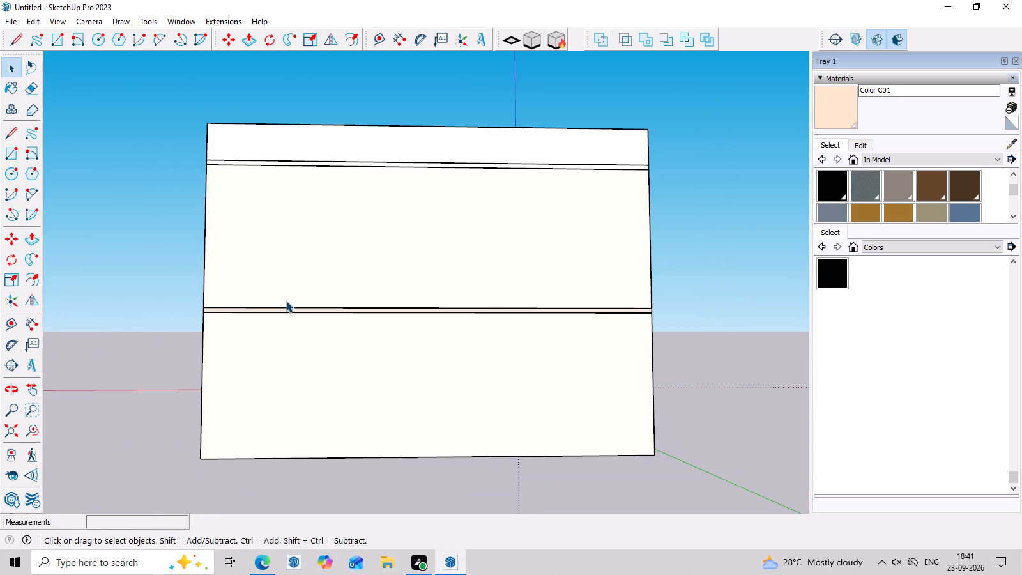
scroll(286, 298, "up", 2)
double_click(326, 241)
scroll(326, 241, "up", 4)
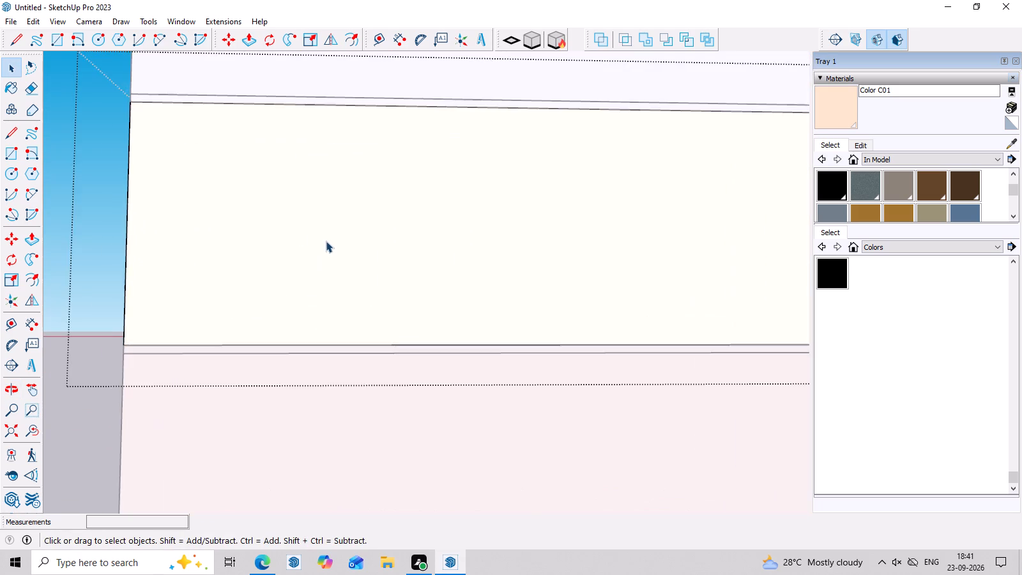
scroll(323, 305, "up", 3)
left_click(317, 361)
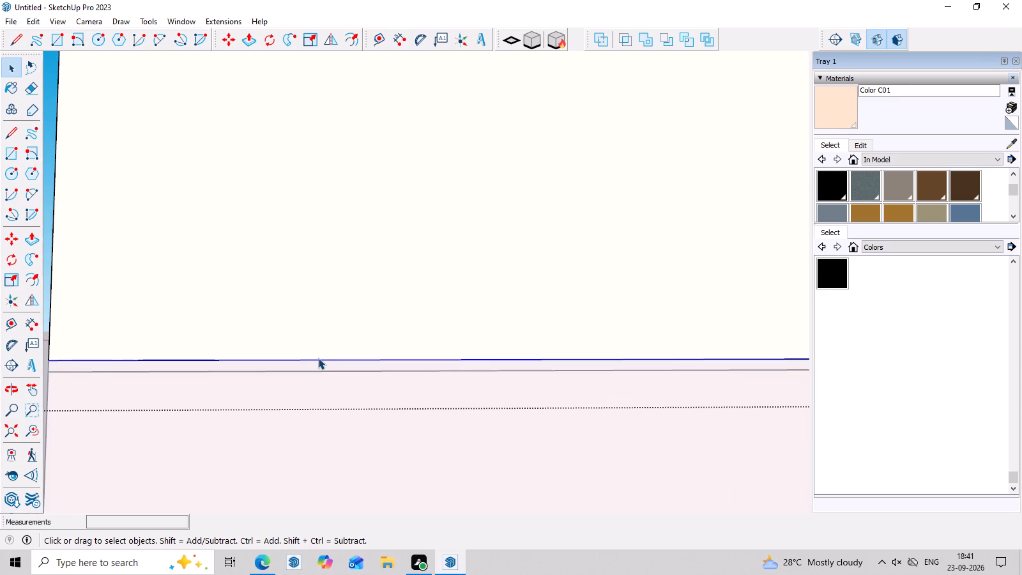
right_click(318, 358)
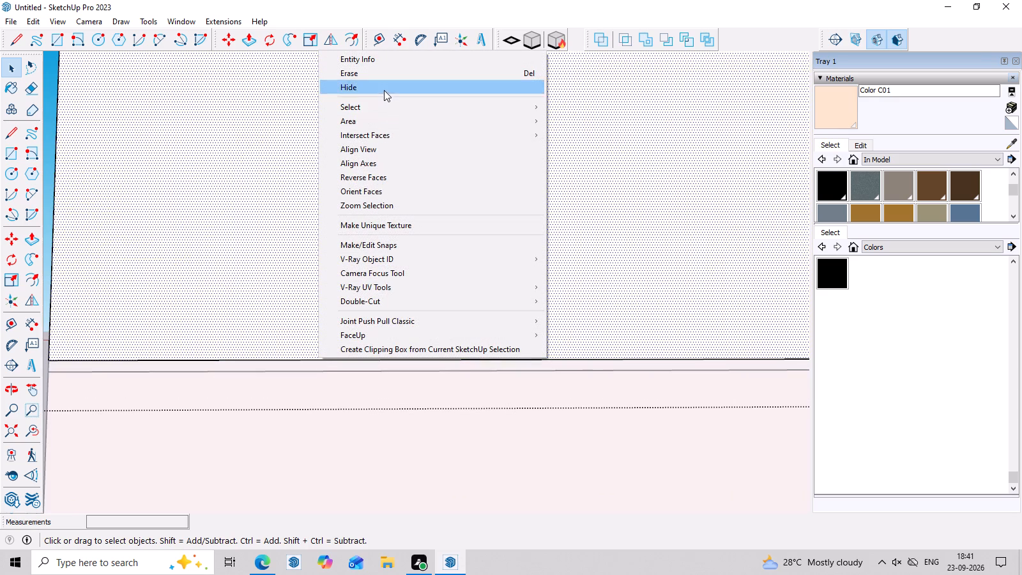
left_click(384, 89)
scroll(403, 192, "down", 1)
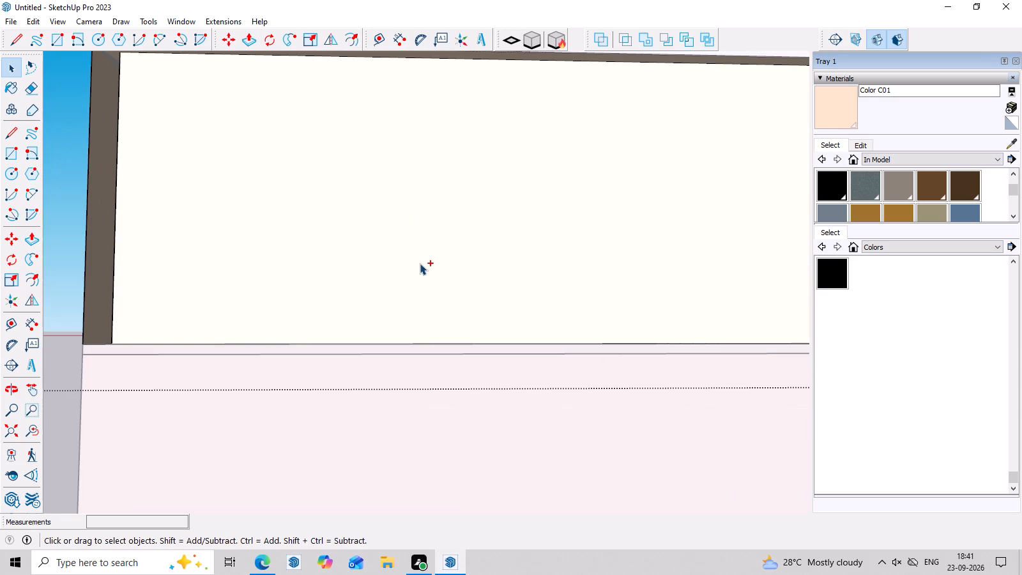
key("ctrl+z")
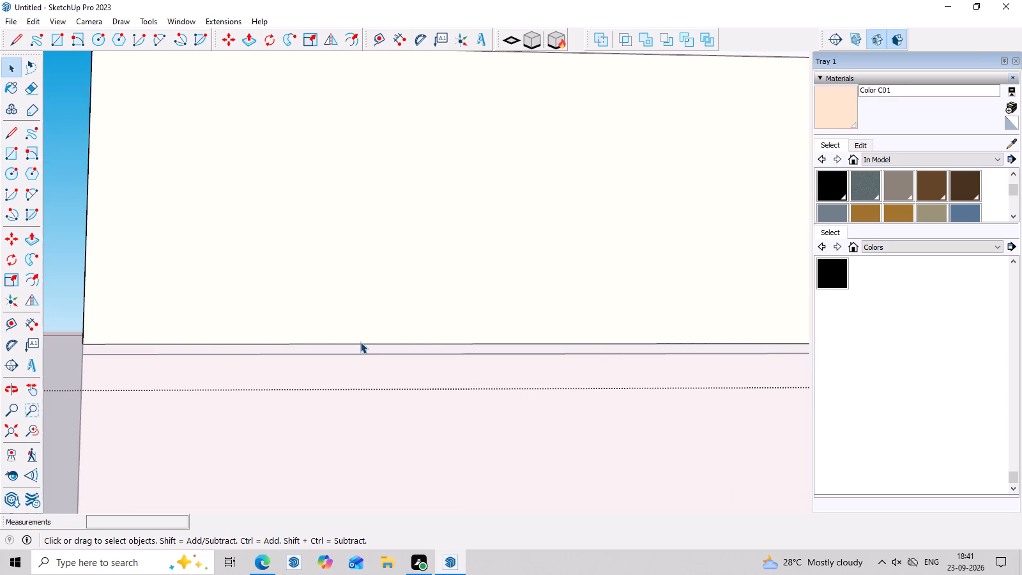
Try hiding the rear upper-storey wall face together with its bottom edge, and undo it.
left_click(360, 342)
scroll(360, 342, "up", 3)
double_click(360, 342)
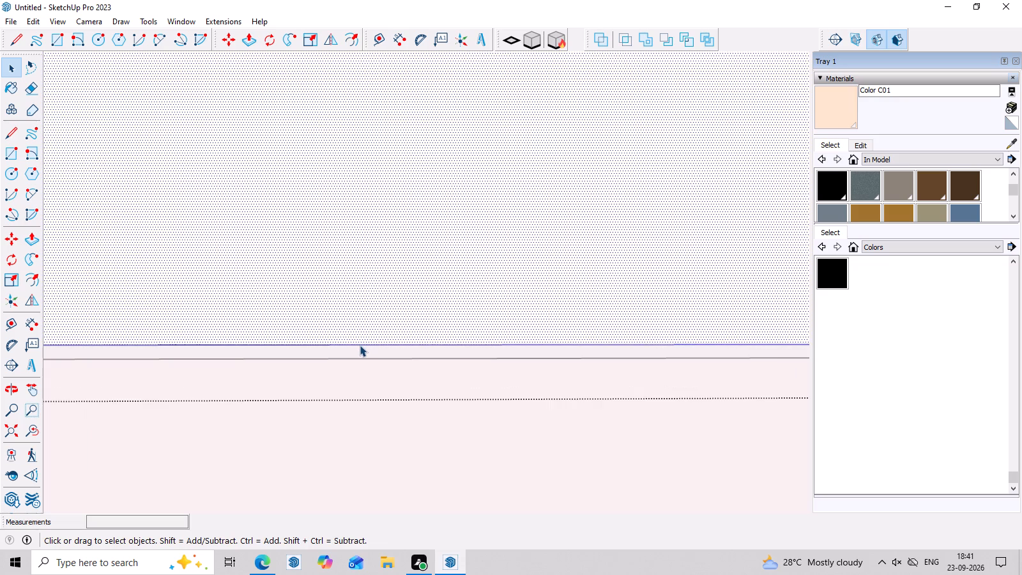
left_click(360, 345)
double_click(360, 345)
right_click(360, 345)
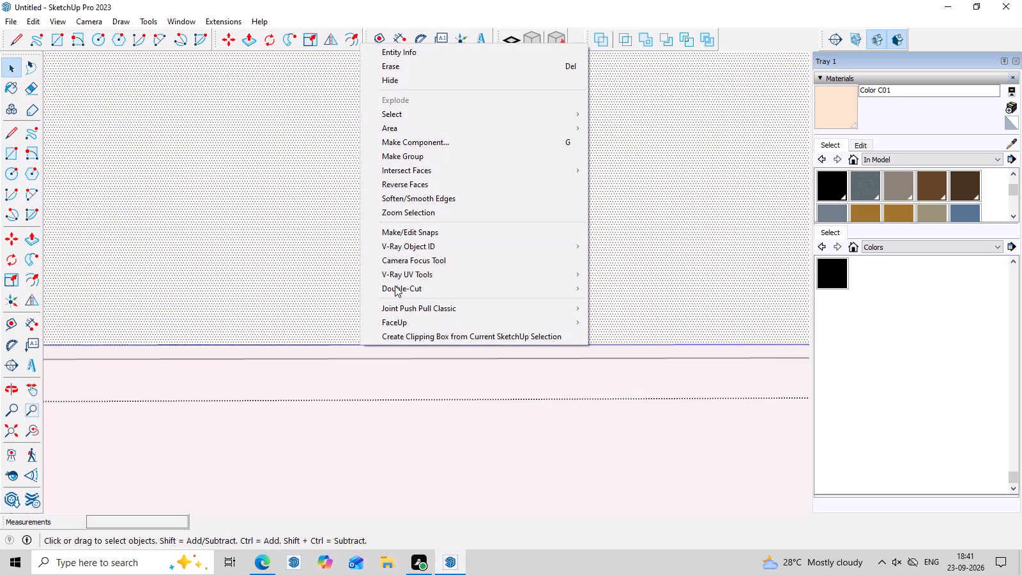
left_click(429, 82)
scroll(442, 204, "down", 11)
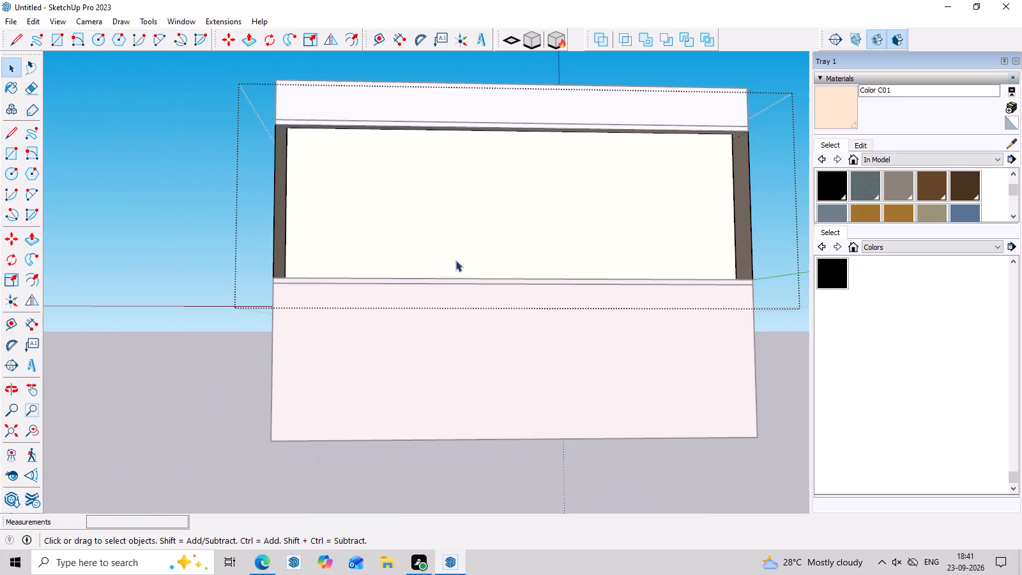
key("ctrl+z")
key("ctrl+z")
Hide only the bottom edge of the rear upper-storey wall face, just above the slab band, and close the group.
scroll(444, 270, "up", 3, "ctrl")
triple_click(442, 253)
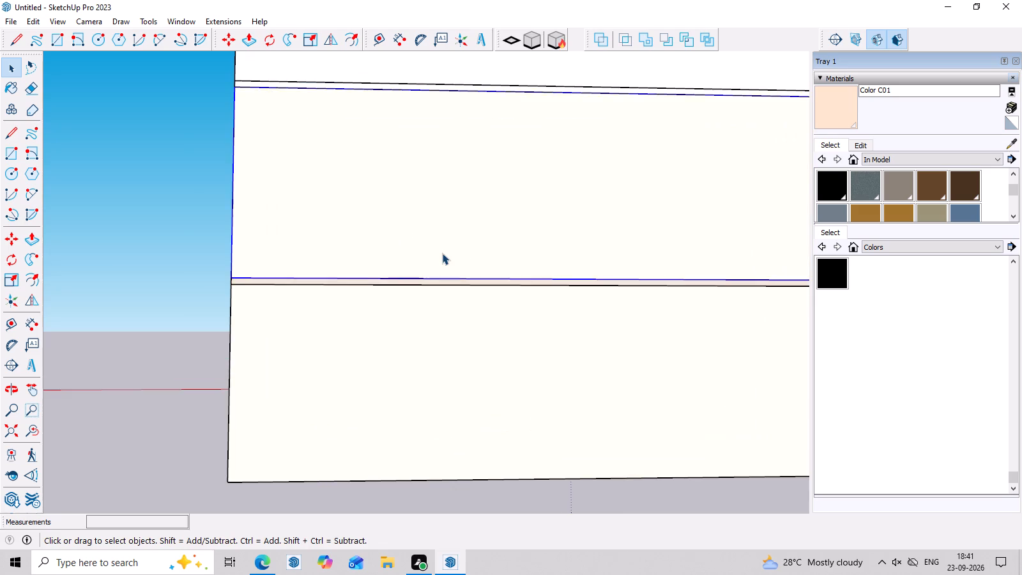
scroll(442, 253, "up", 4)
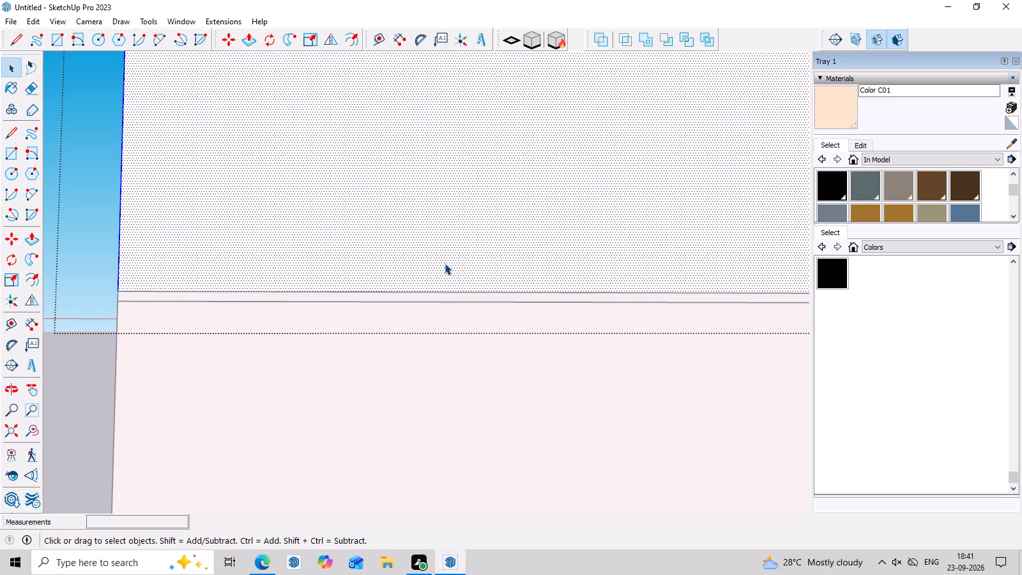
double_click(445, 263)
scroll(304, 322, "up", 3)
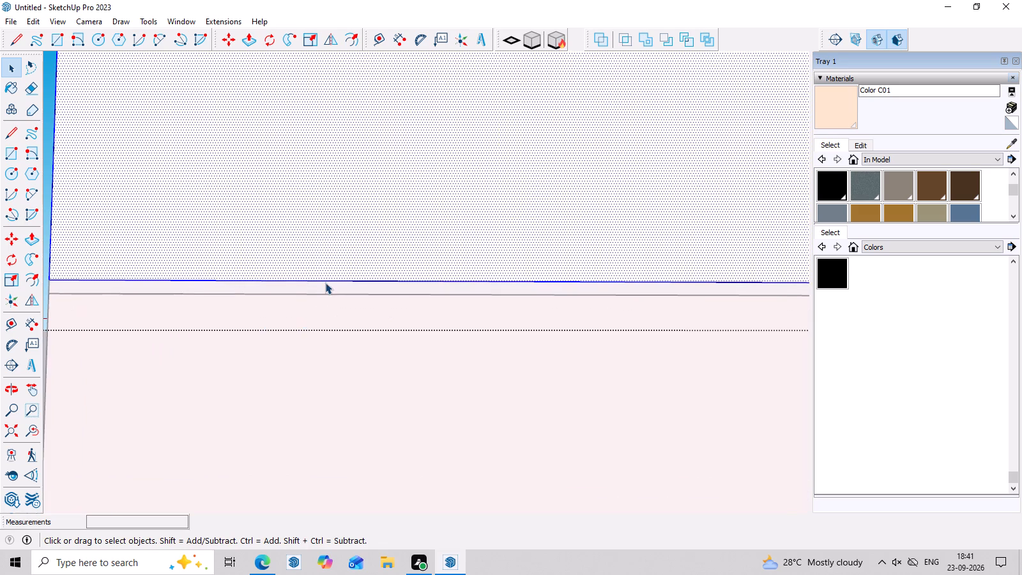
left_click(327, 278)
scroll(327, 278, "up", 3)
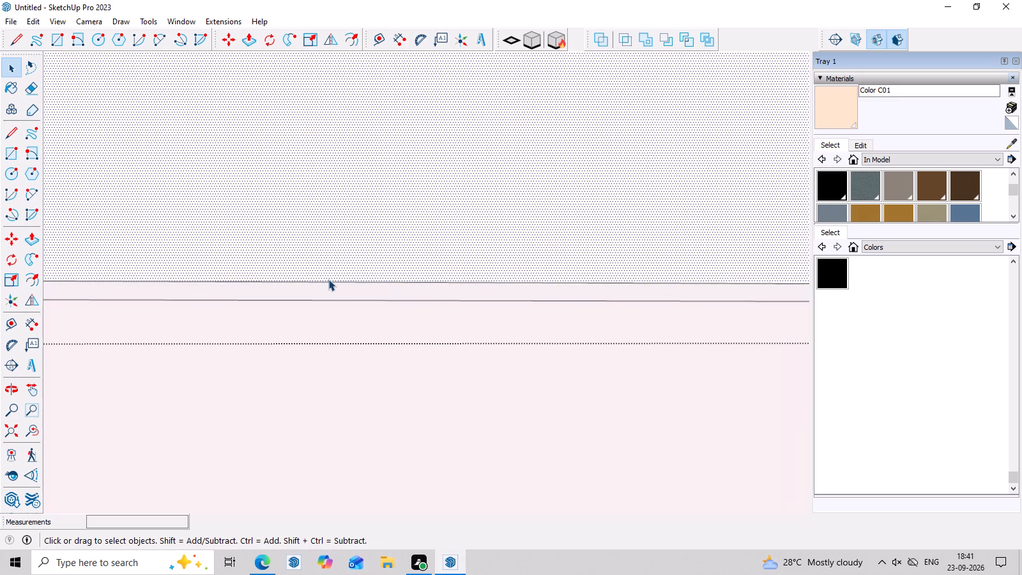
left_click(328, 280)
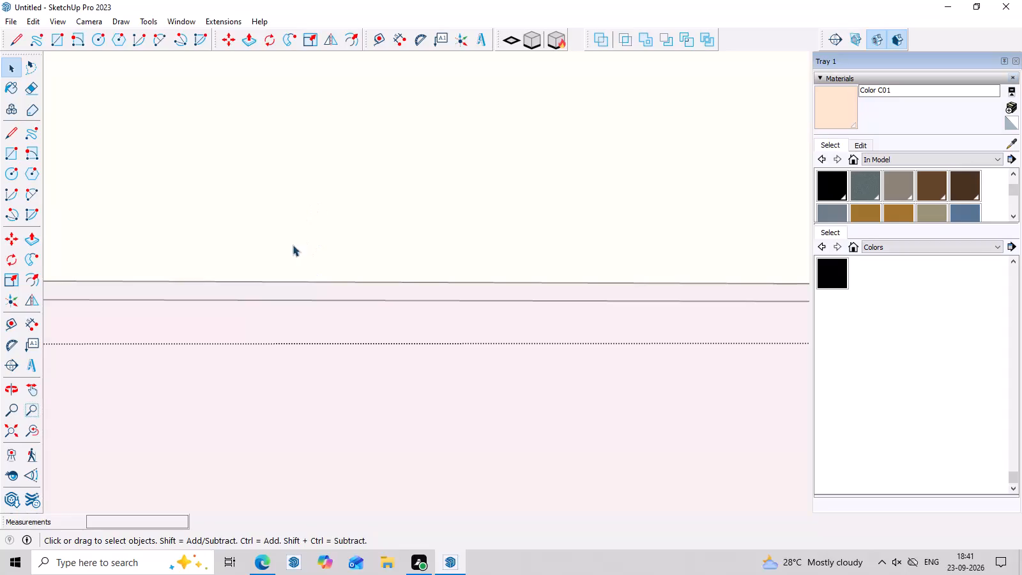
scroll(303, 226, "down", 11)
scroll(356, 261, "up", 3)
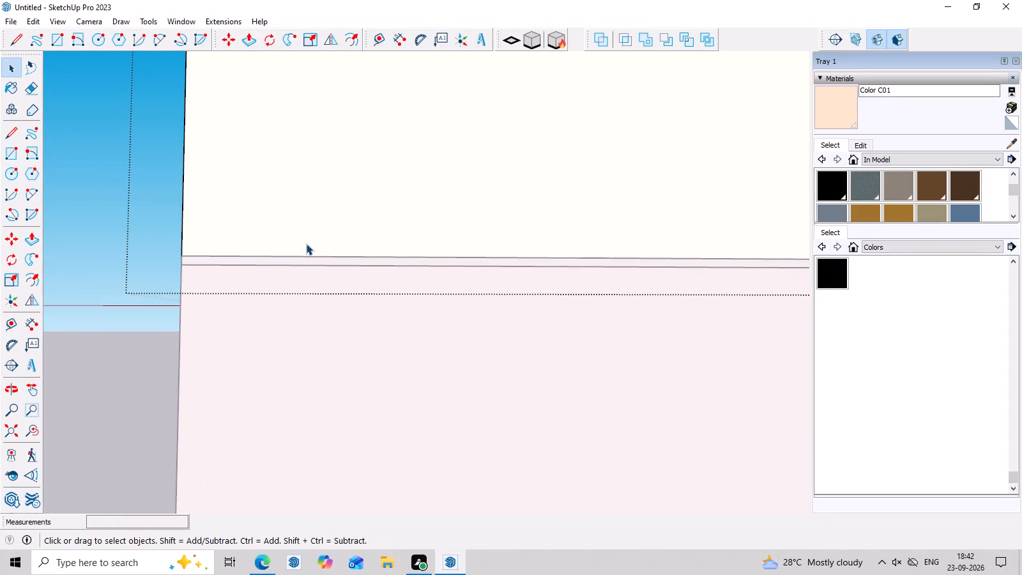
left_click(305, 257)
scroll(305, 257, "up", 2)
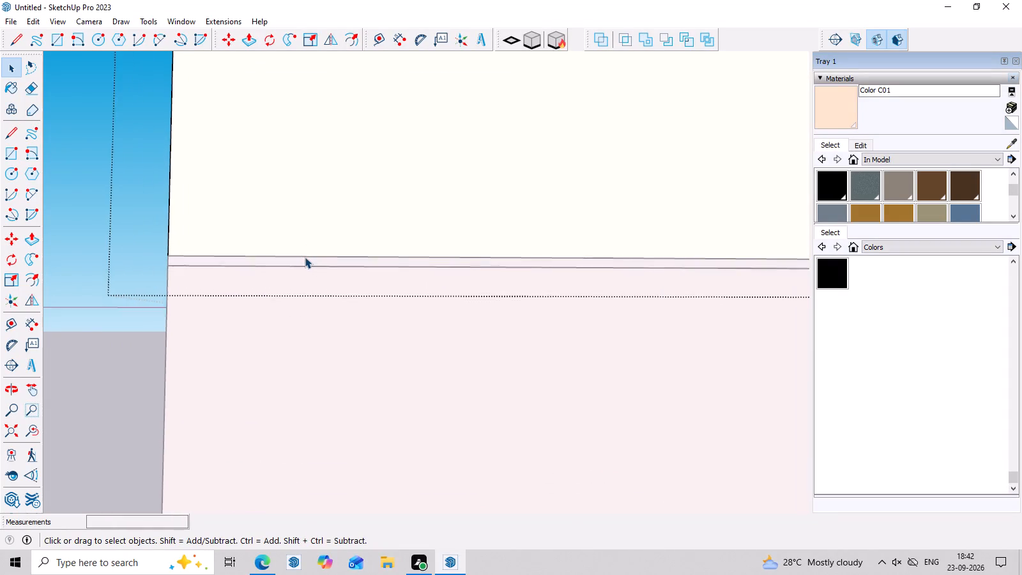
scroll(305, 257, "up", 1)
left_click(305, 257)
right_click(305, 257)
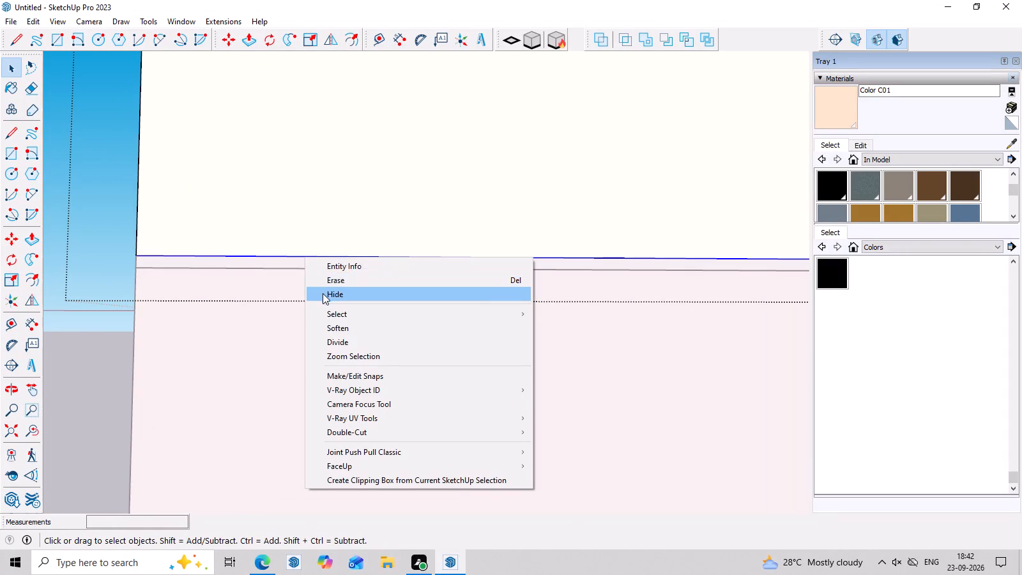
left_click(323, 293)
left_click(254, 266)
left_click(256, 285)
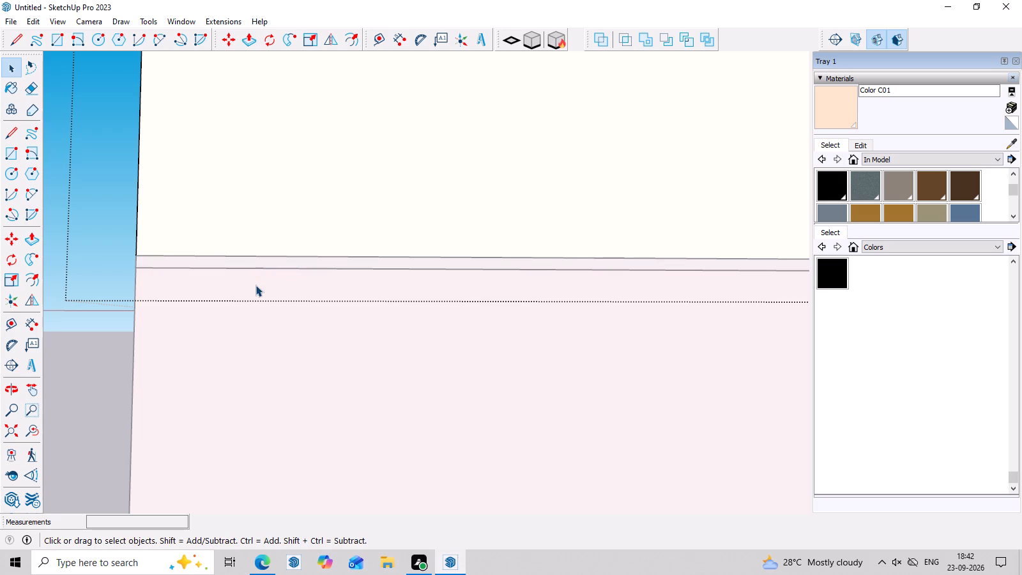
left_click(290, 373)
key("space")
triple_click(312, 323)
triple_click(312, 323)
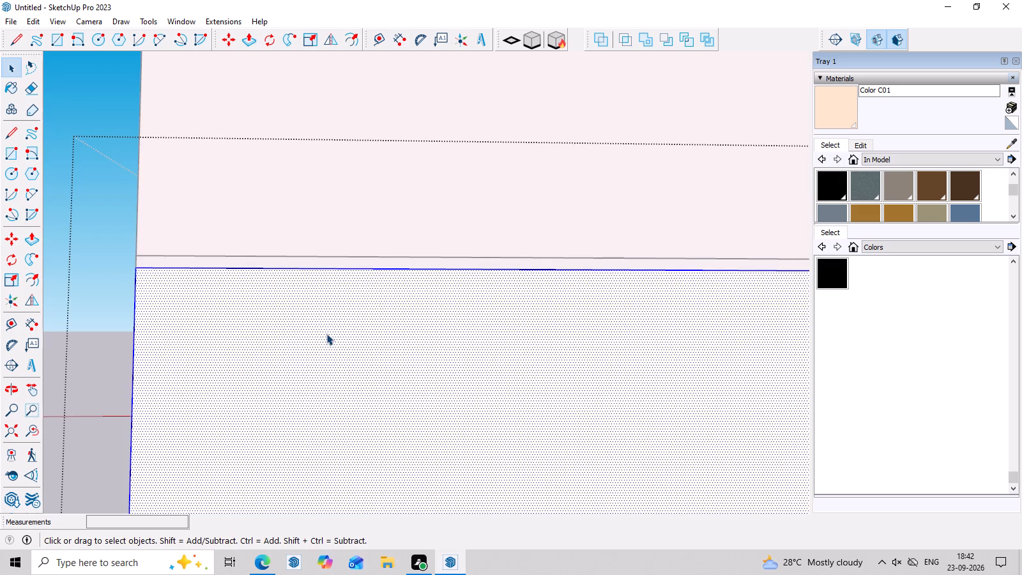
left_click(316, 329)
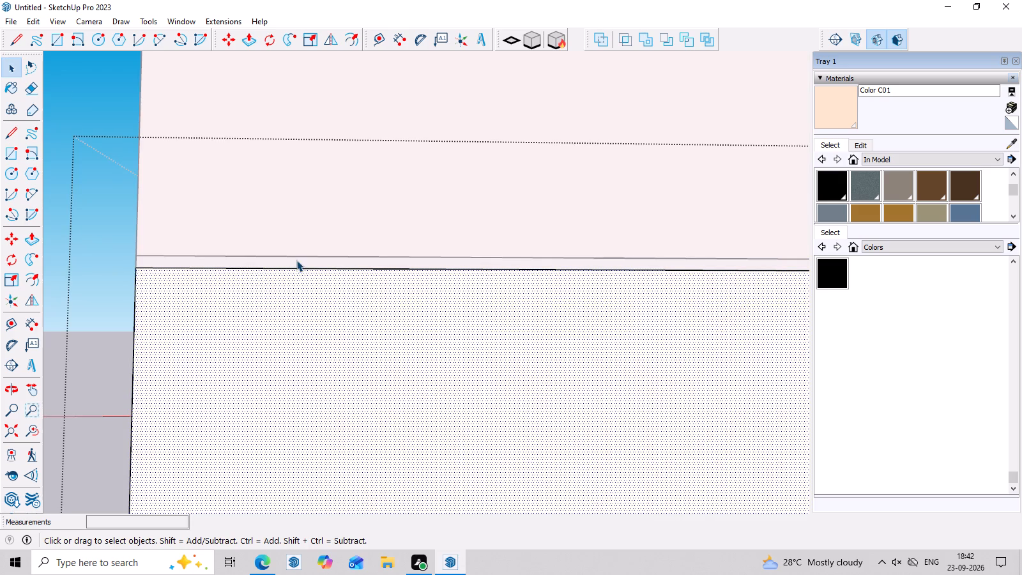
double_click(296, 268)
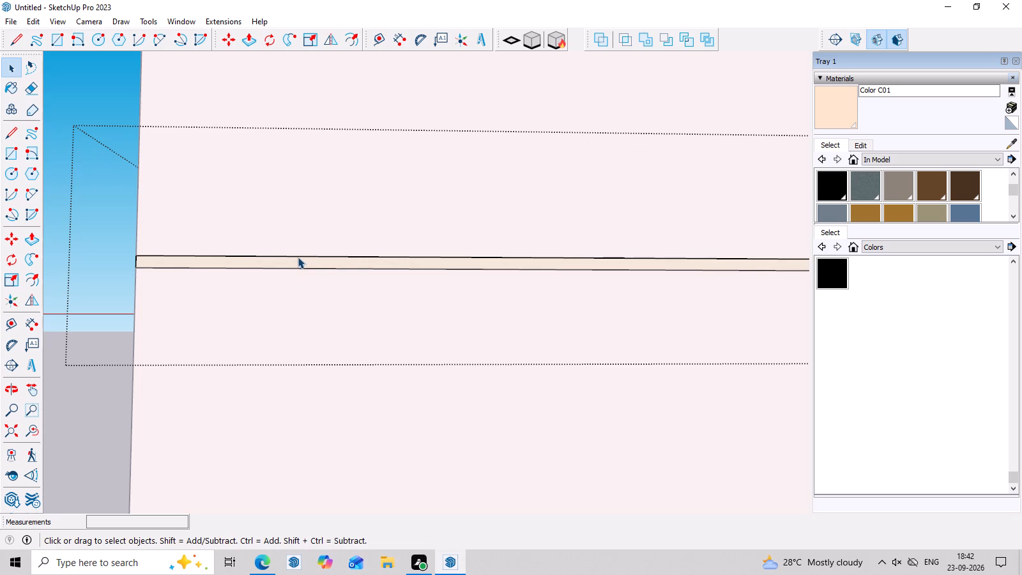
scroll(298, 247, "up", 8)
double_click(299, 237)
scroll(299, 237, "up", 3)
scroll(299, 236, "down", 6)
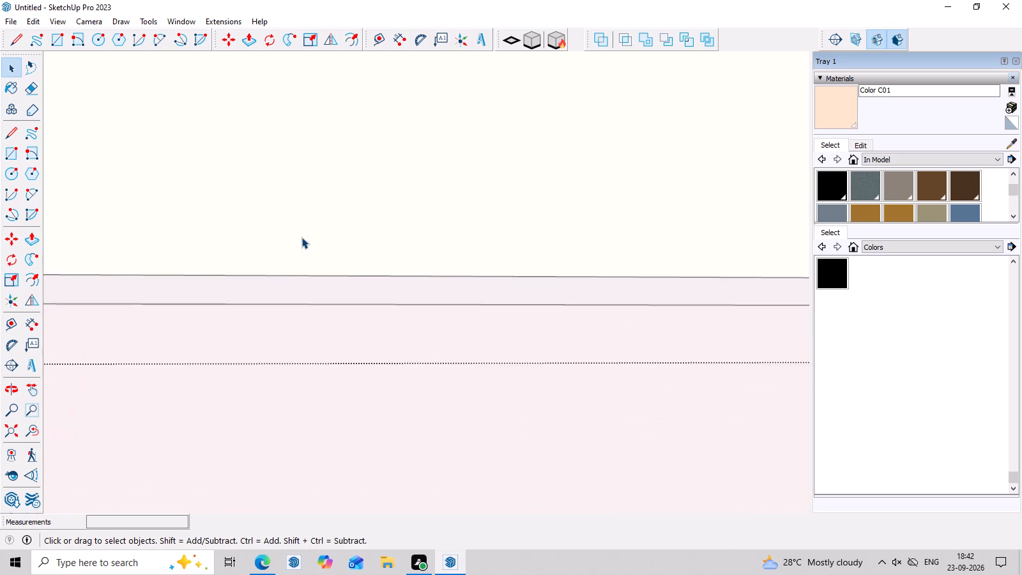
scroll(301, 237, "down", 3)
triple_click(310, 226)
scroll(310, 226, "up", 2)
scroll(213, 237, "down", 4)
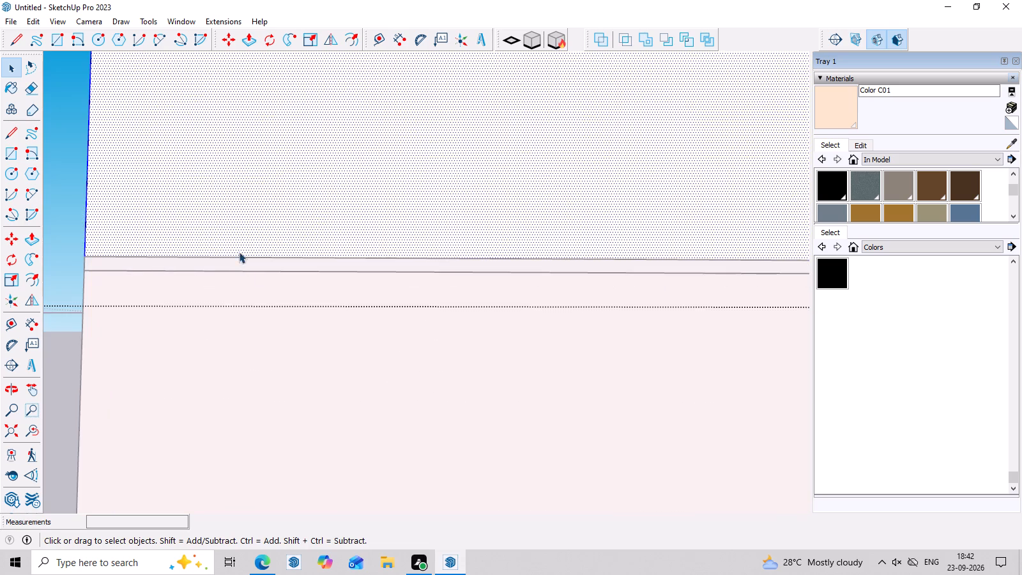
Open the lower-storey wall's group on the rear of the house, hide its top edge just below the slab band, and leave the group.
triple_click(261, 311)
scroll(278, 285, "up", 4)
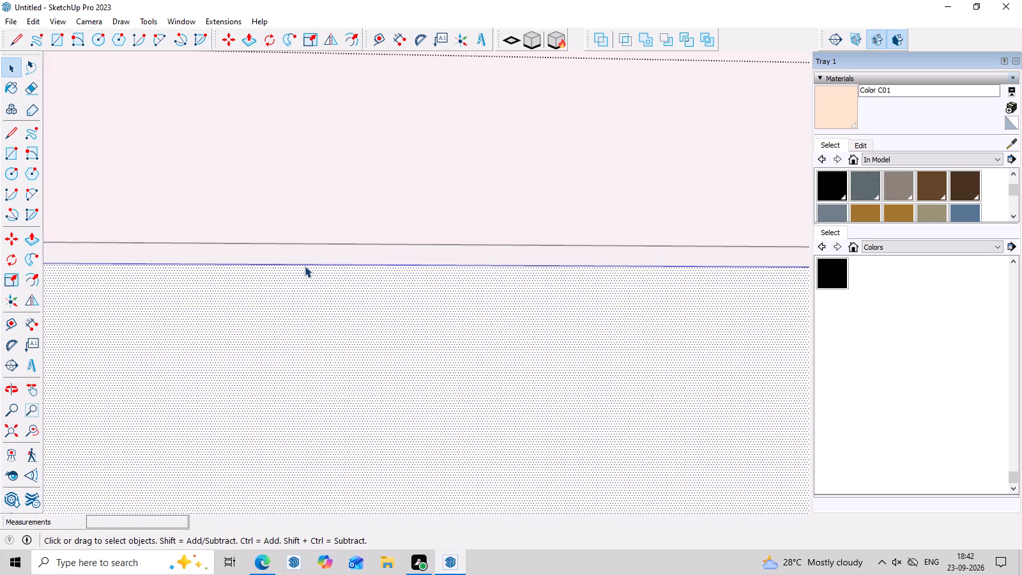
left_click(307, 262)
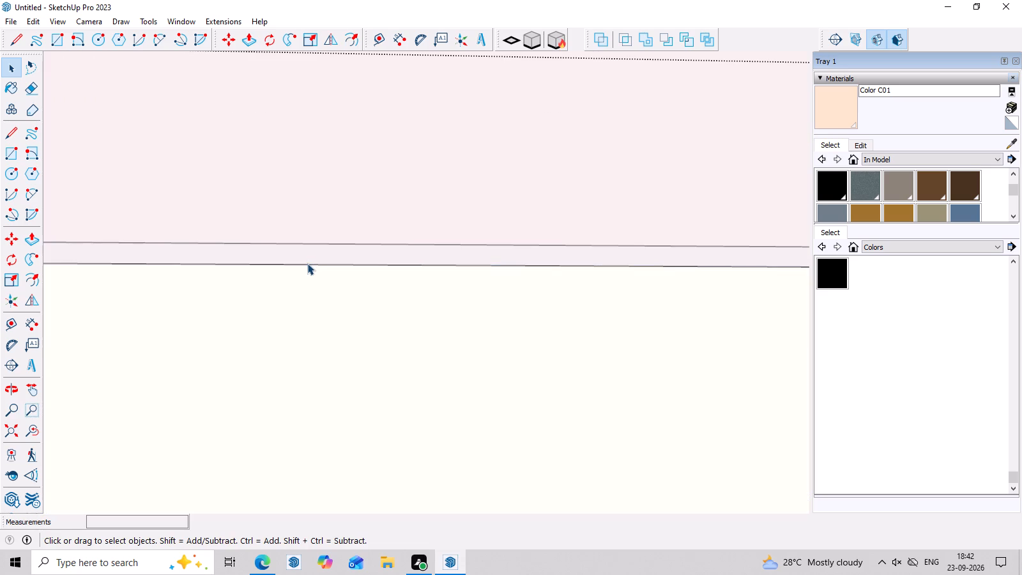
left_click(307, 263)
right_click(307, 263)
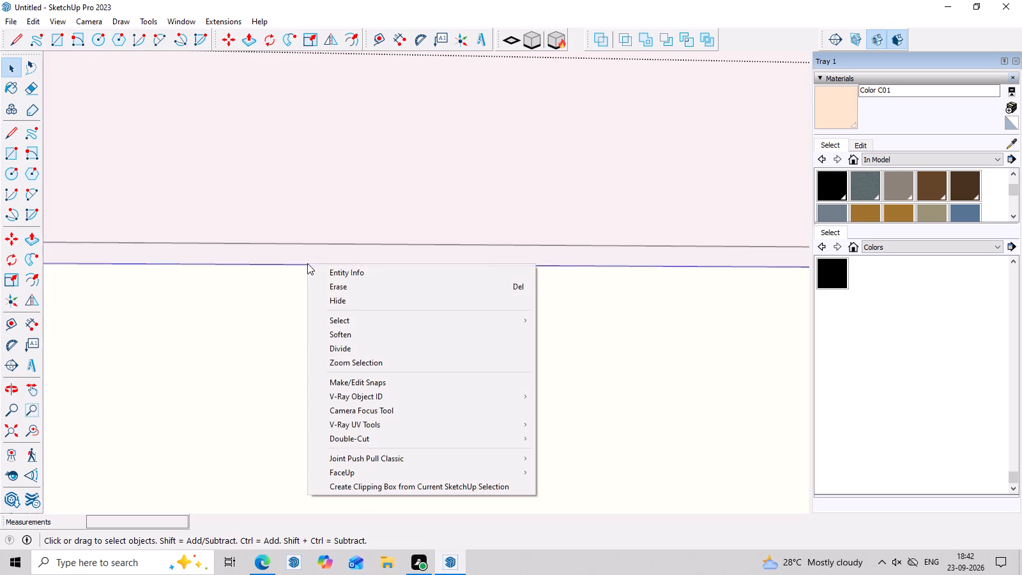
left_click(350, 304)
scroll(357, 279, "down", 2)
double_click(374, 226)
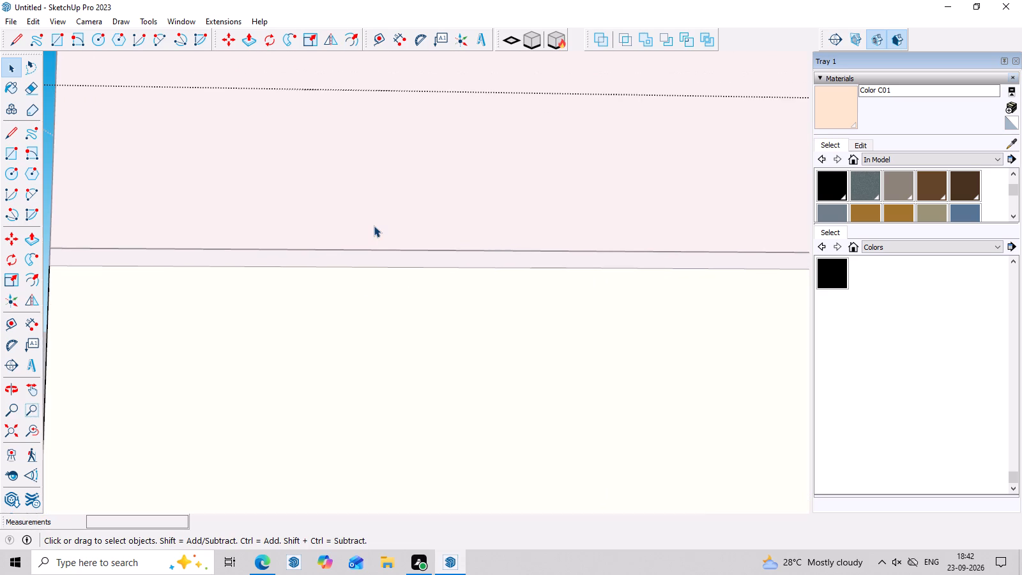
Examine the side and rear walls of the house from several angles for remaining edge lines along the slab bands.
scroll(334, 345, "down", 10)
middle_click_drag(24, 136, 767, 348)
middle_click_drag(139, 257, 874, 372)
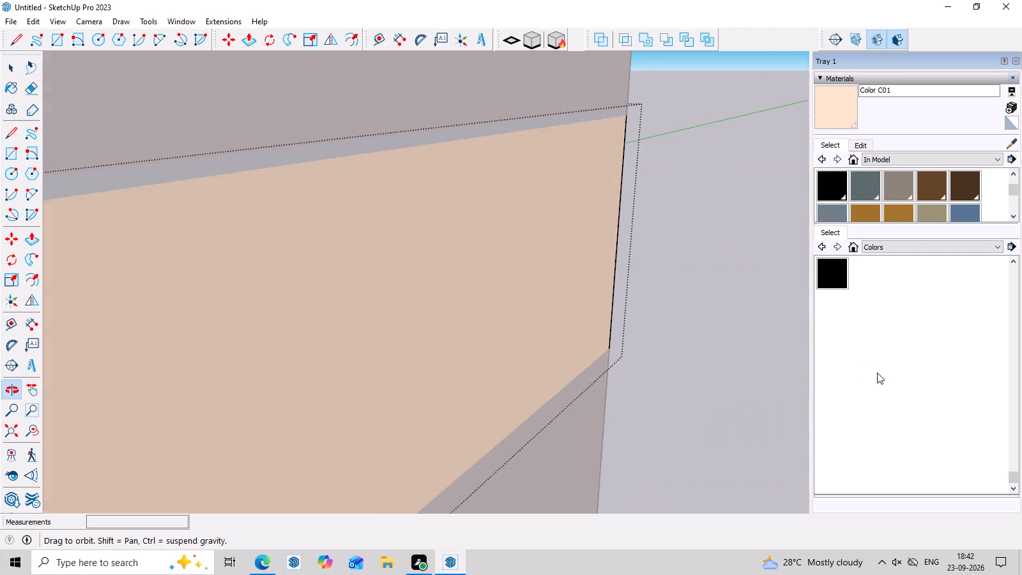
scroll(419, 287, "down", 13)
middle_click_drag(488, 346, 484, 175)
scroll(480, 227, "down", 4)
middle_click_drag(604, 332, 431, 342)
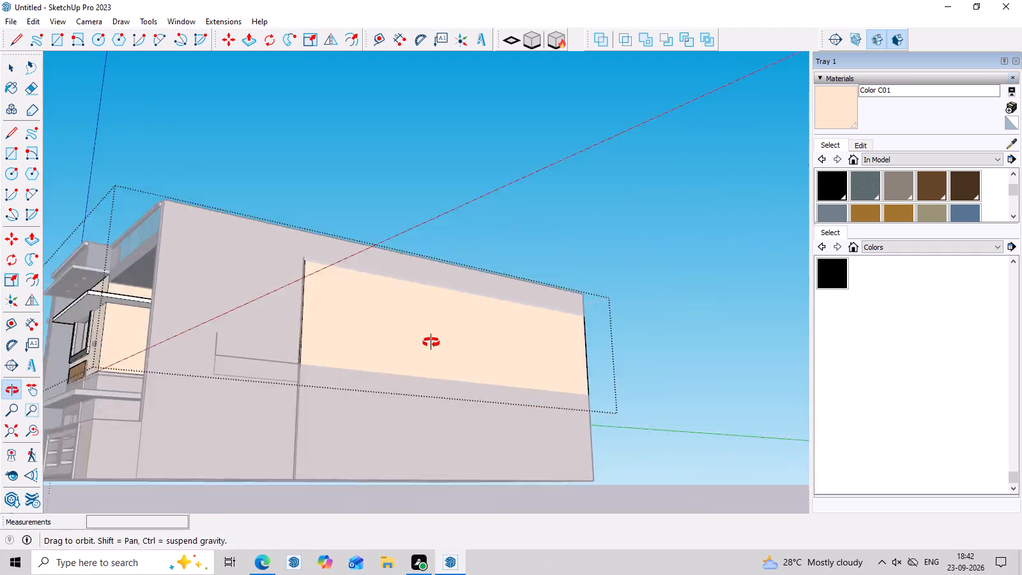
middle_click_drag(431, 342, 365, 346)
middle_click_drag(654, 367, 267, 306)
scroll(265, 306, "down", 4)
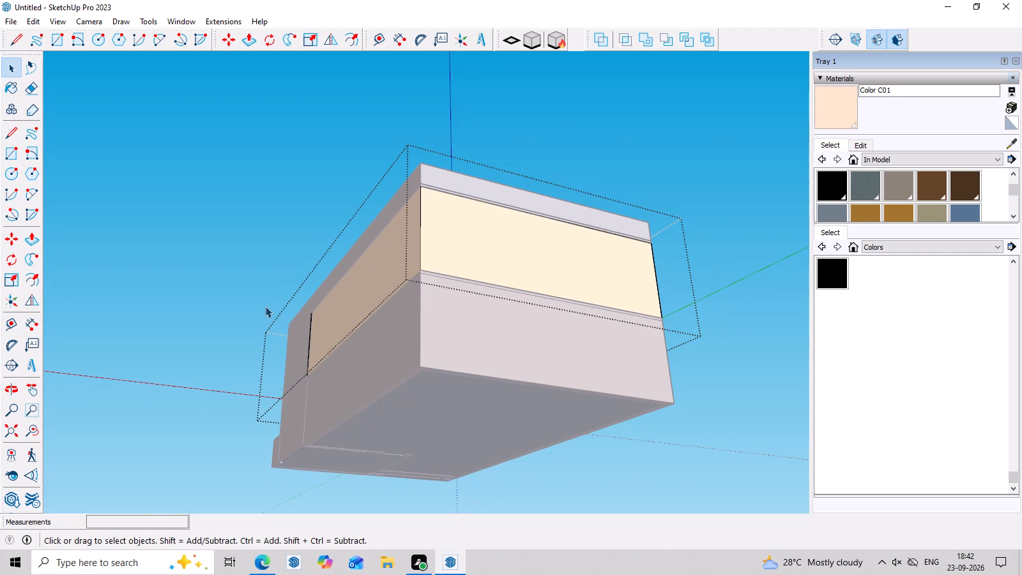
middle_click_drag(264, 300, 234, 404)
scroll(459, 404, "up", 7)
Open the slab band's group on the rear of the house and hide its bottom edge above the lower-storey wall.
left_click(395, 445)
scroll(390, 456, "up", 4)
middle_click(319, 463)
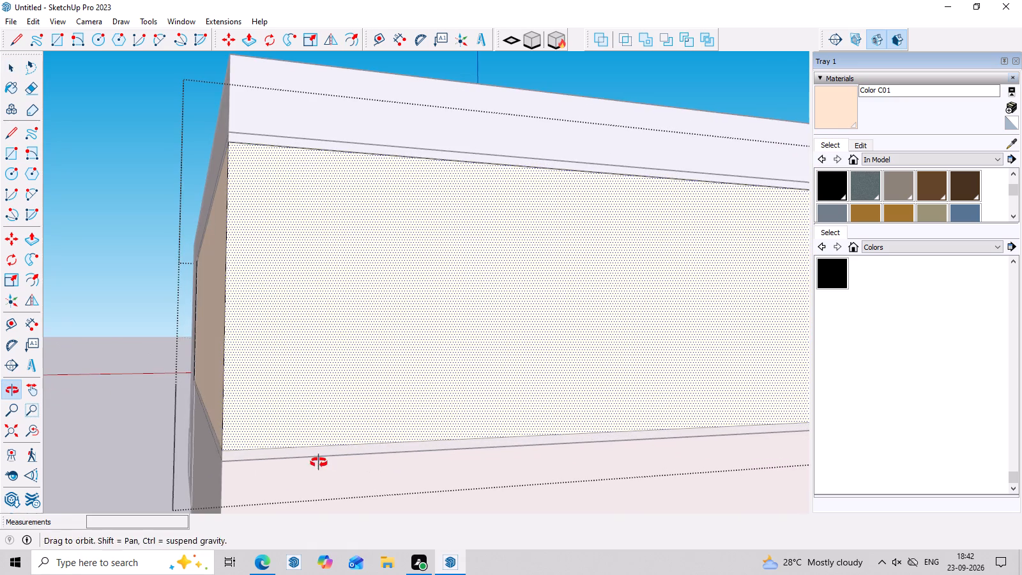
double_click(319, 463)
scroll(282, 460, "up", 4)
left_click(264, 457)
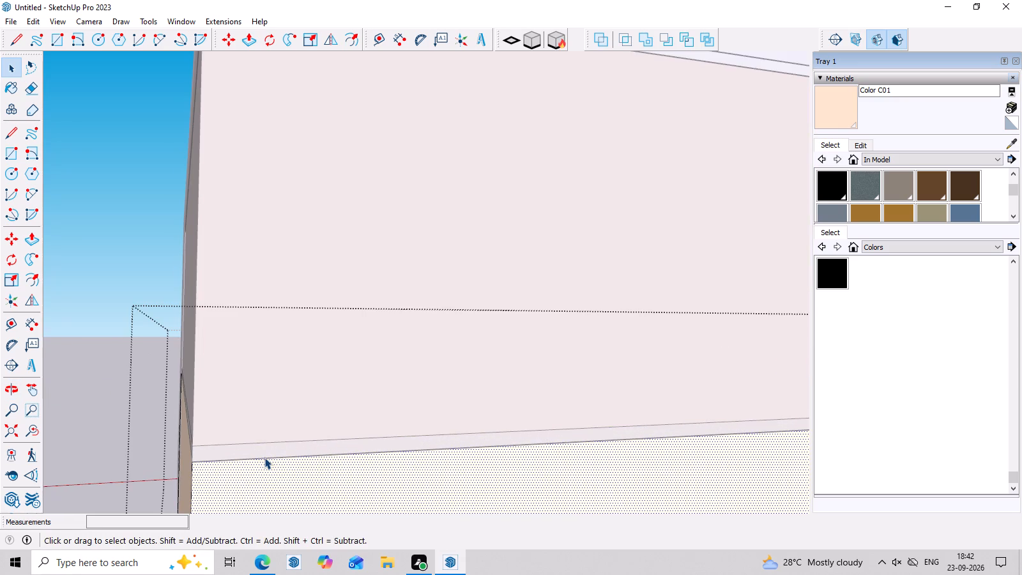
left_click(294, 456)
scroll(294, 456, "up", 3)
left_click(294, 456)
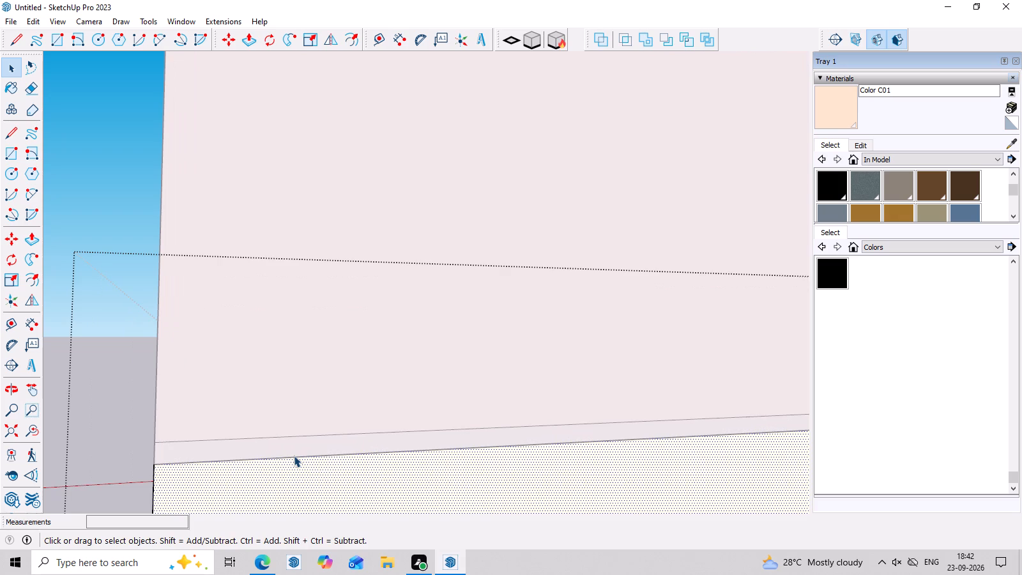
left_click(294, 456)
left_click(294, 457)
right_click(294, 457)
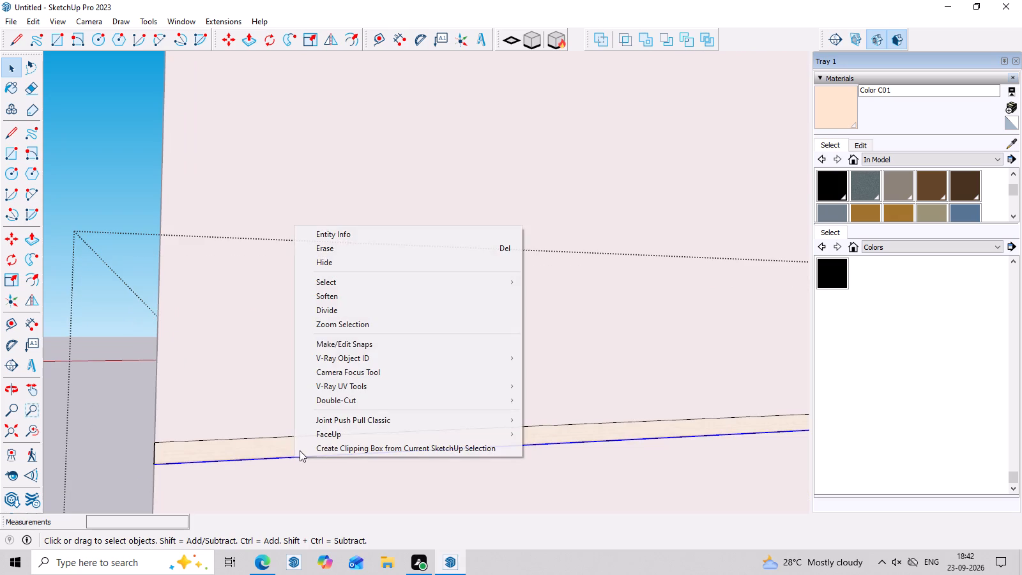
left_click(362, 256)
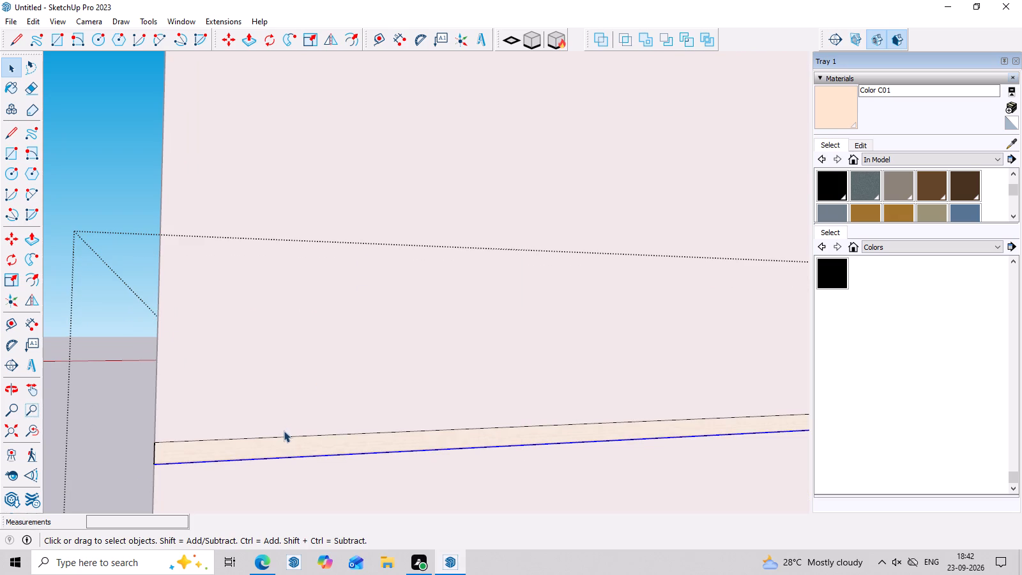
Hide the top edge of the rear slab band, where it meets the upper-storey wall.
left_click(284, 434)
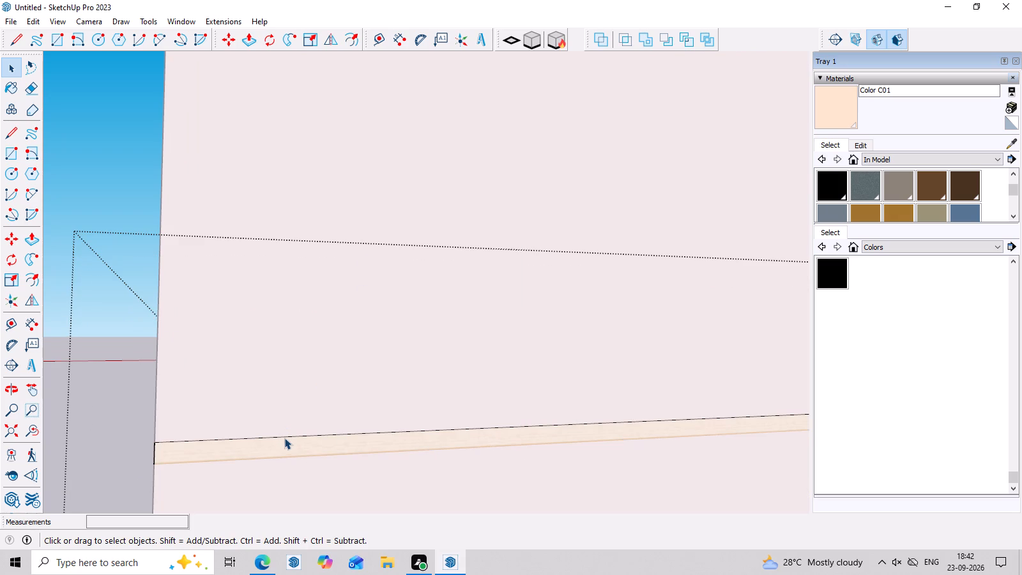
triple_click(284, 435)
right_click(284, 435)
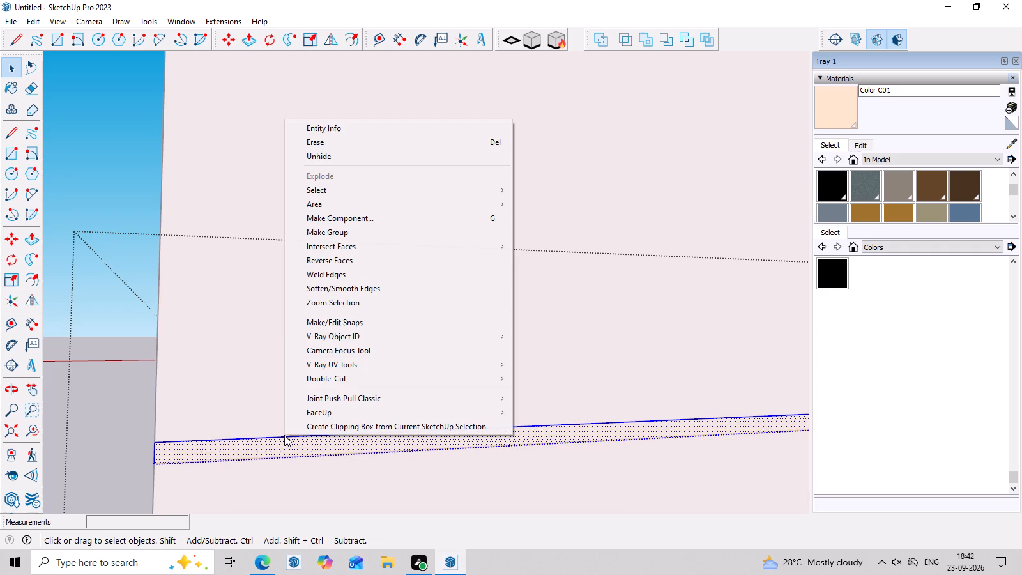
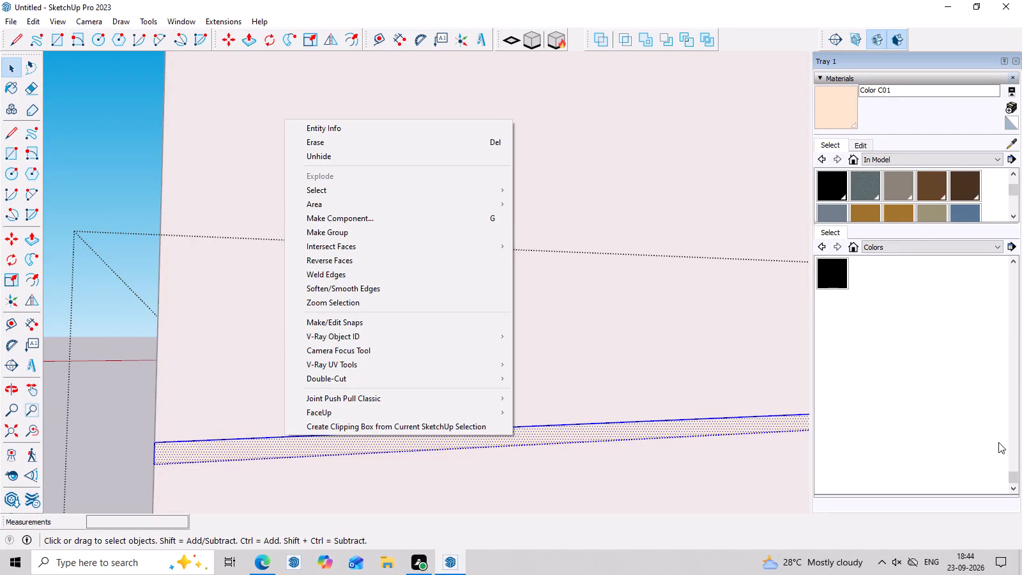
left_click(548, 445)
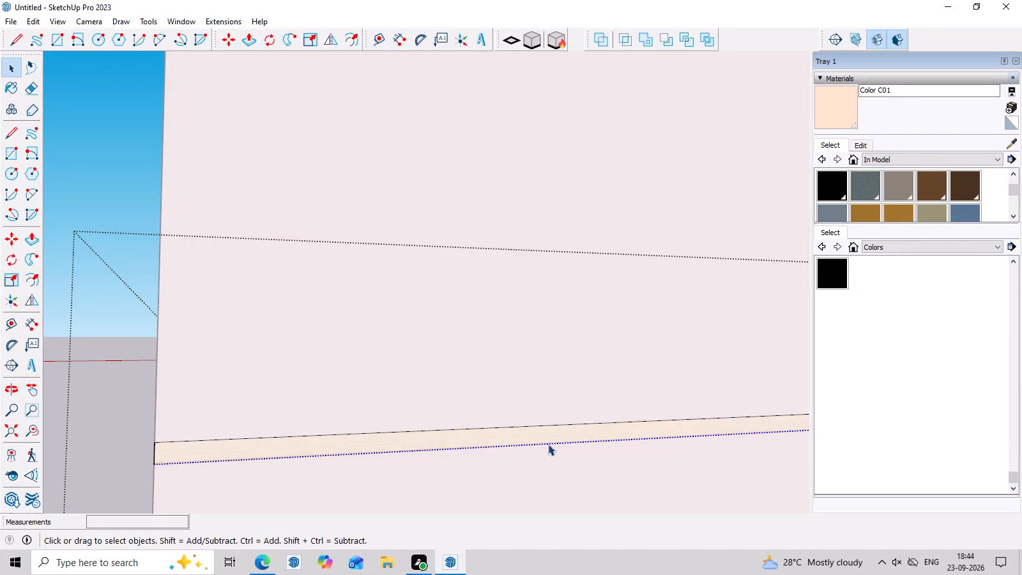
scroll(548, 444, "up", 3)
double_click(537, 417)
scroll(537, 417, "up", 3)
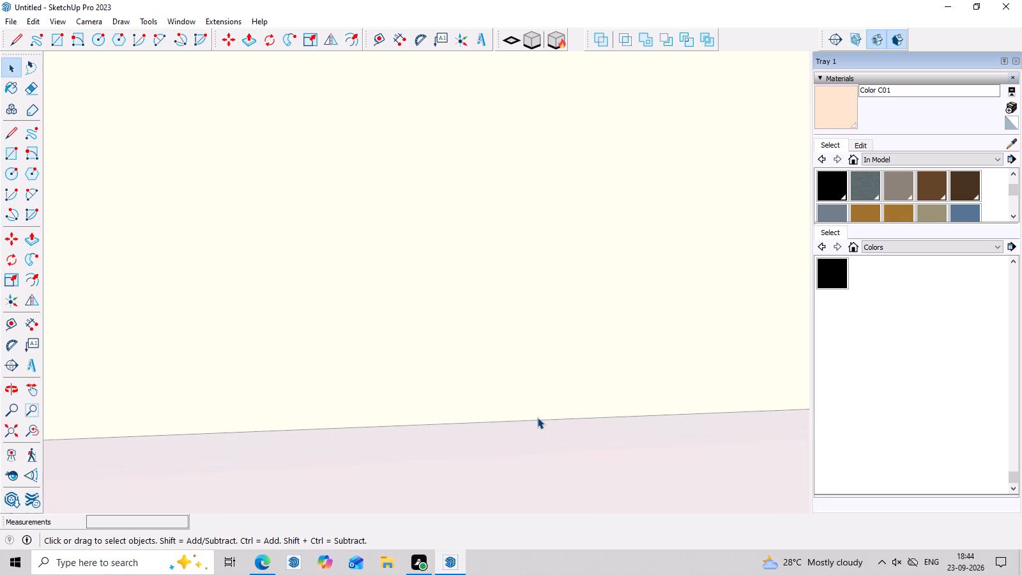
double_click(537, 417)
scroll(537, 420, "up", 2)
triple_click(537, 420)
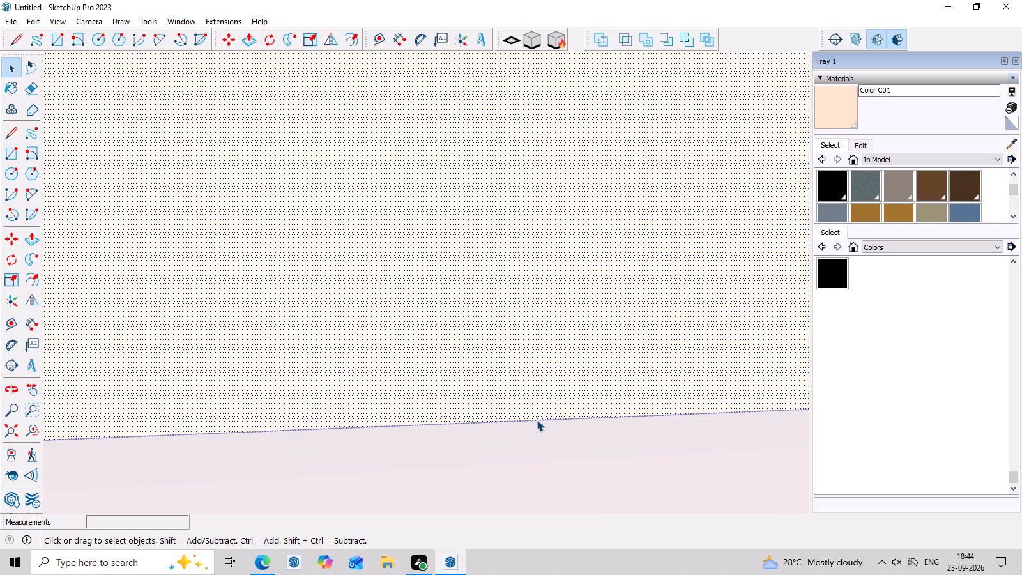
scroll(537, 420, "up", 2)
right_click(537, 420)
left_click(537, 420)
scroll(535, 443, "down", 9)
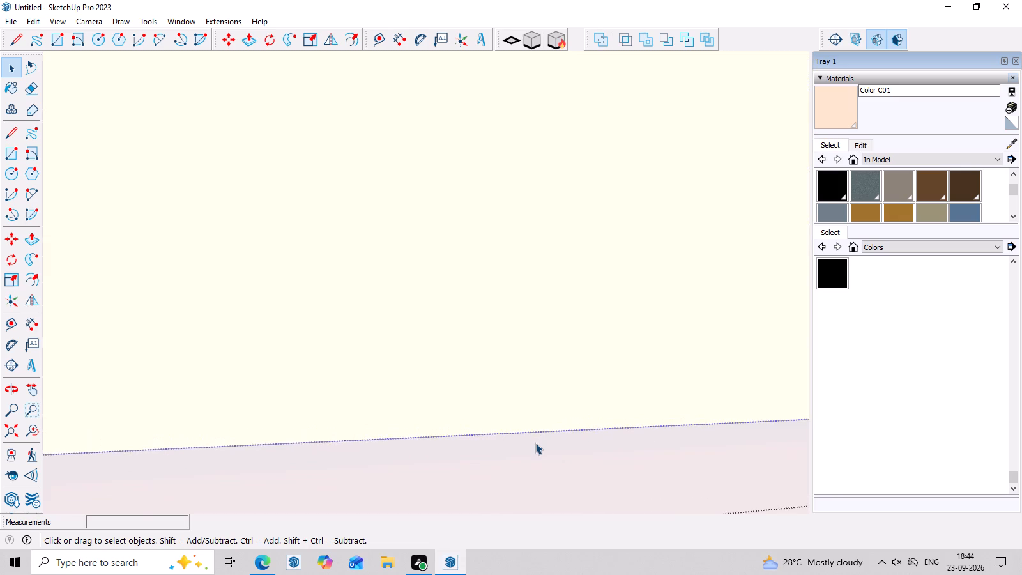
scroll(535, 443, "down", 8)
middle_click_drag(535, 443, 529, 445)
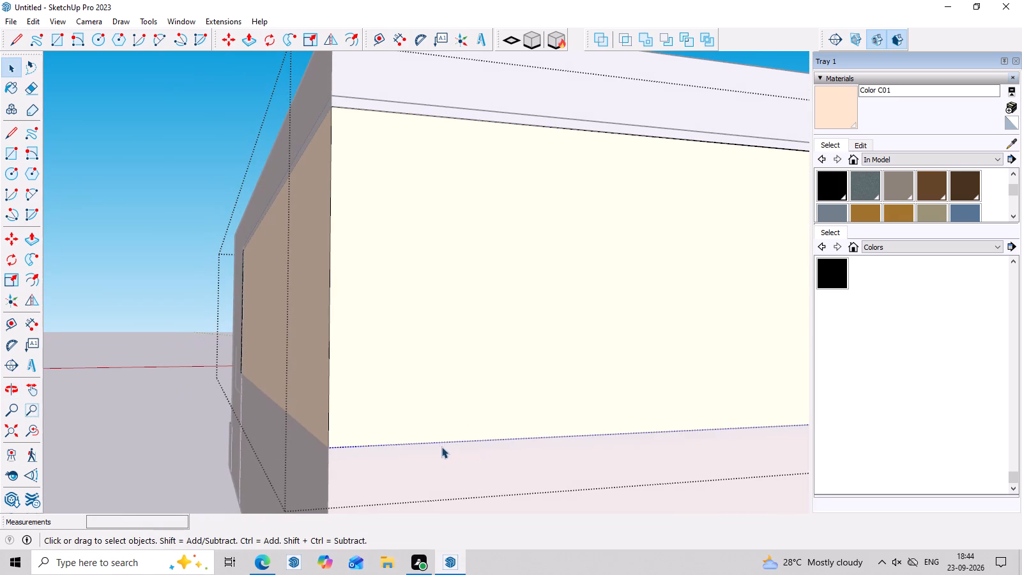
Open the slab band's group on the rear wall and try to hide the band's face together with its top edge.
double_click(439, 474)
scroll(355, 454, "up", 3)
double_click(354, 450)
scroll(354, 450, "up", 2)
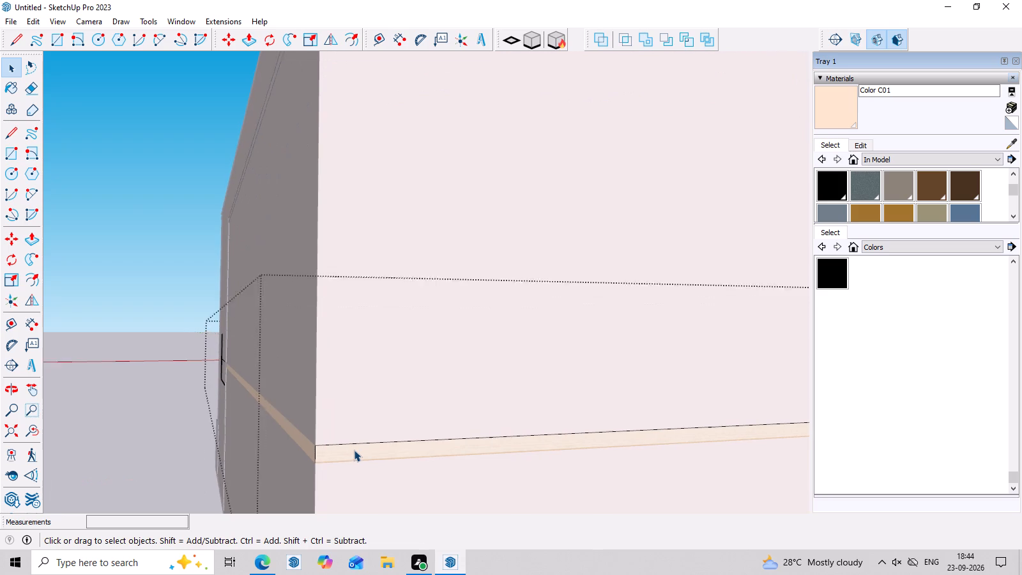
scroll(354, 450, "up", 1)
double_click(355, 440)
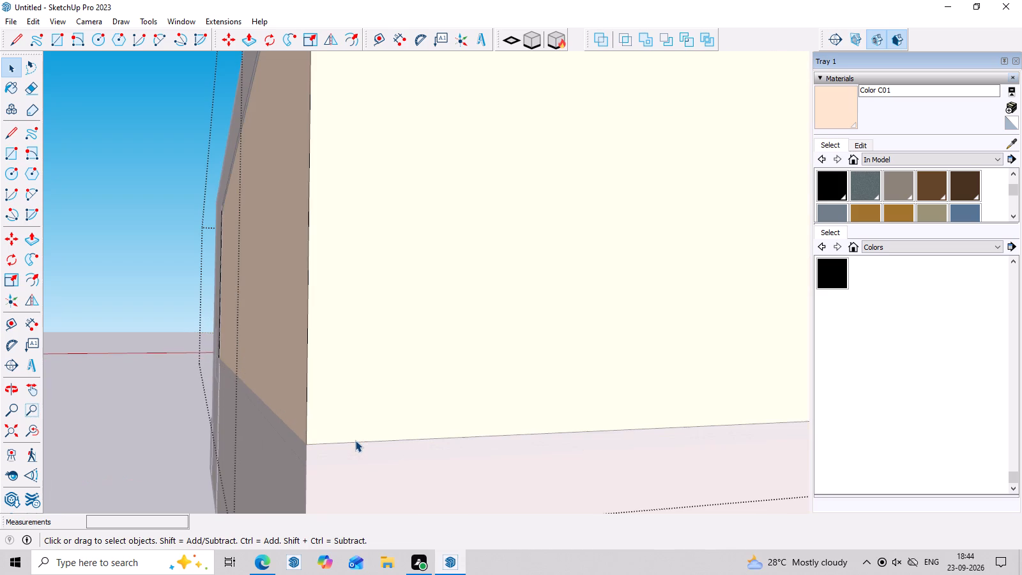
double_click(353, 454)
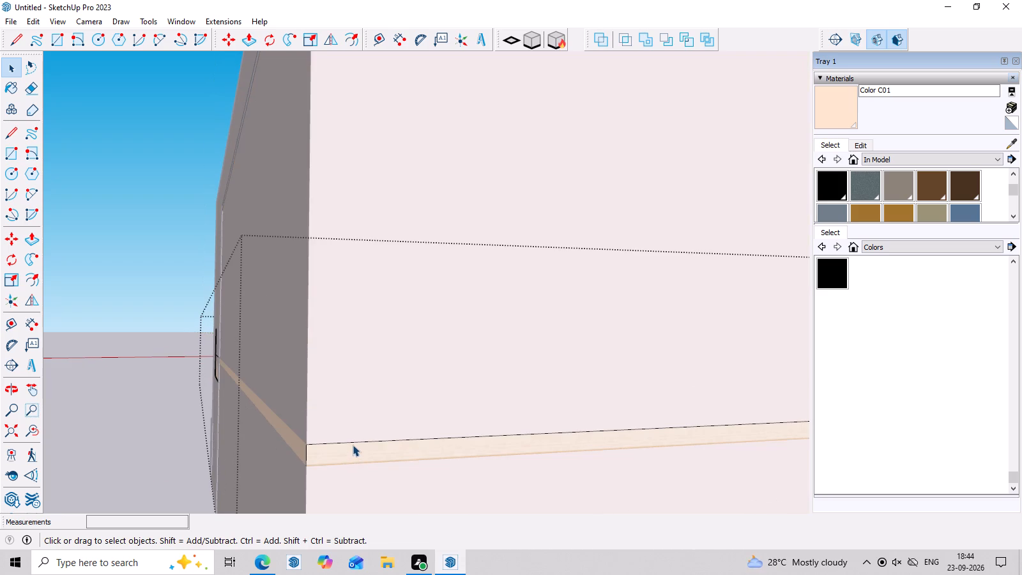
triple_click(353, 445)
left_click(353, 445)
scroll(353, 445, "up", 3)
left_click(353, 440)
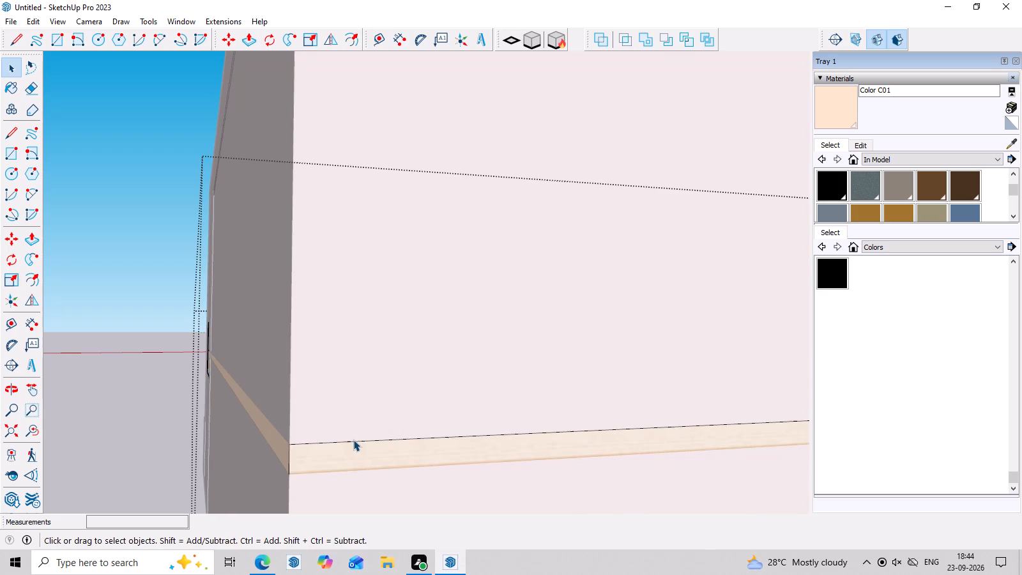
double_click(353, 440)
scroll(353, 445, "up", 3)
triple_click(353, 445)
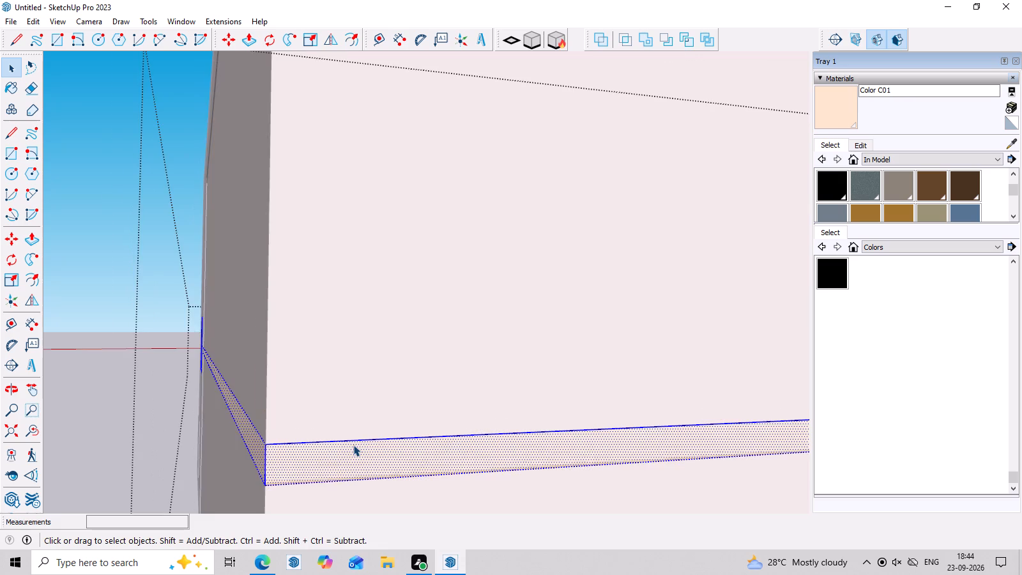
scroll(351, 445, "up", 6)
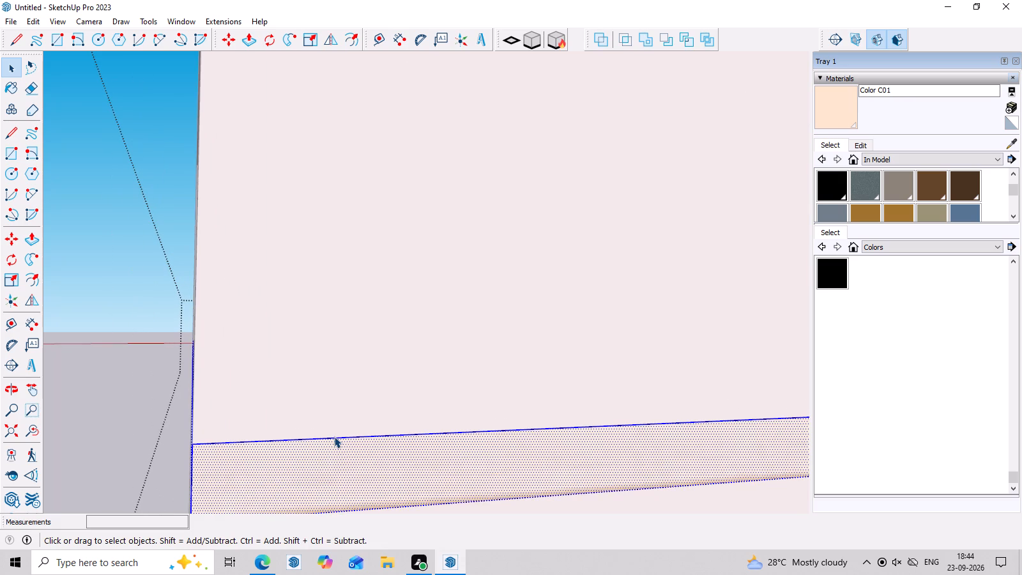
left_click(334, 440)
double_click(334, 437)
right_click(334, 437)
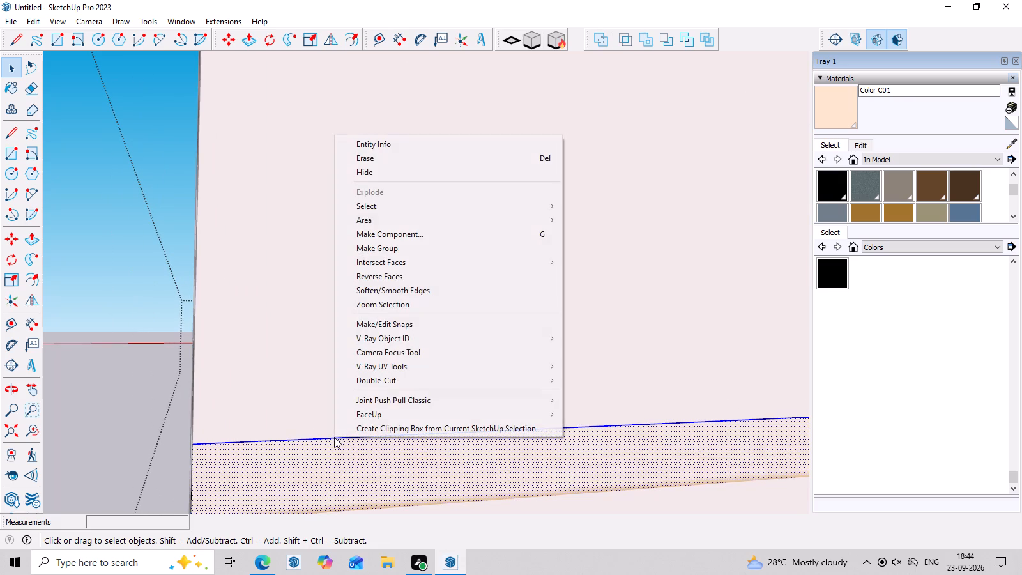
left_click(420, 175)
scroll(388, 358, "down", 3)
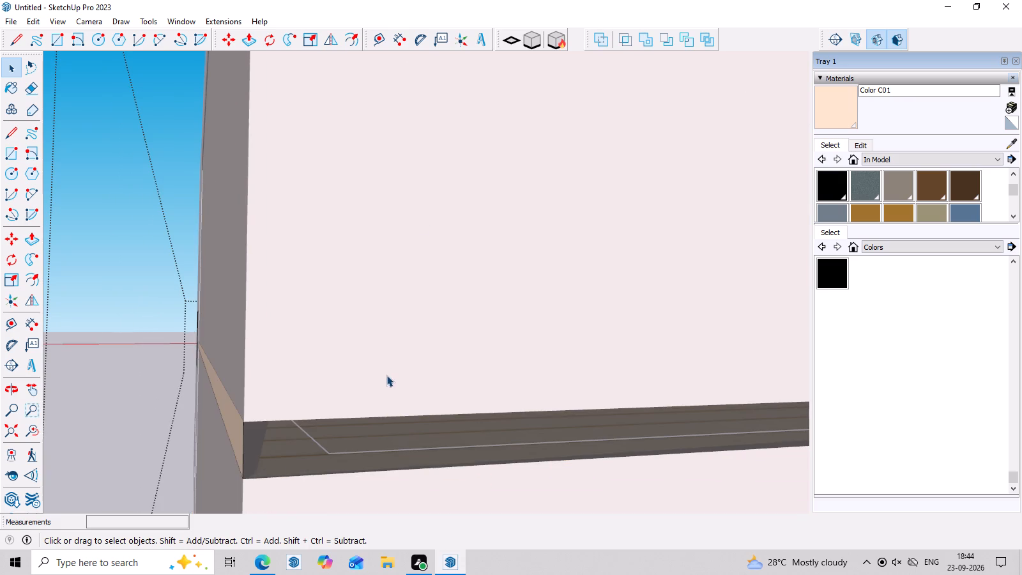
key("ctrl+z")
Hide only the top edge of the rear slab band, keeping its face, and leave the group.
left_click(367, 439)
scroll(369, 415, "up", 4)
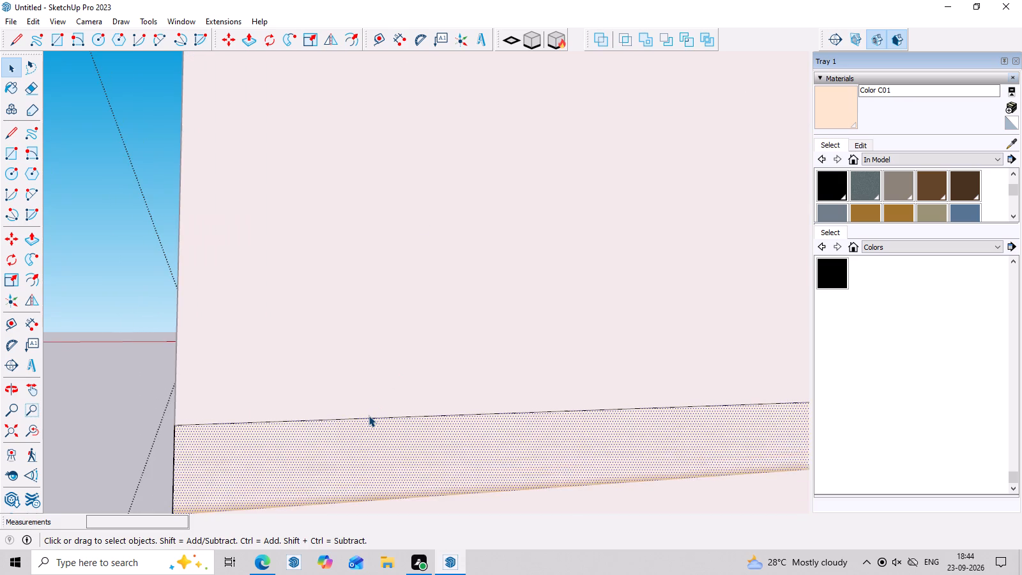
left_click(369, 415)
scroll(369, 415, "up", 3)
left_click(369, 417)
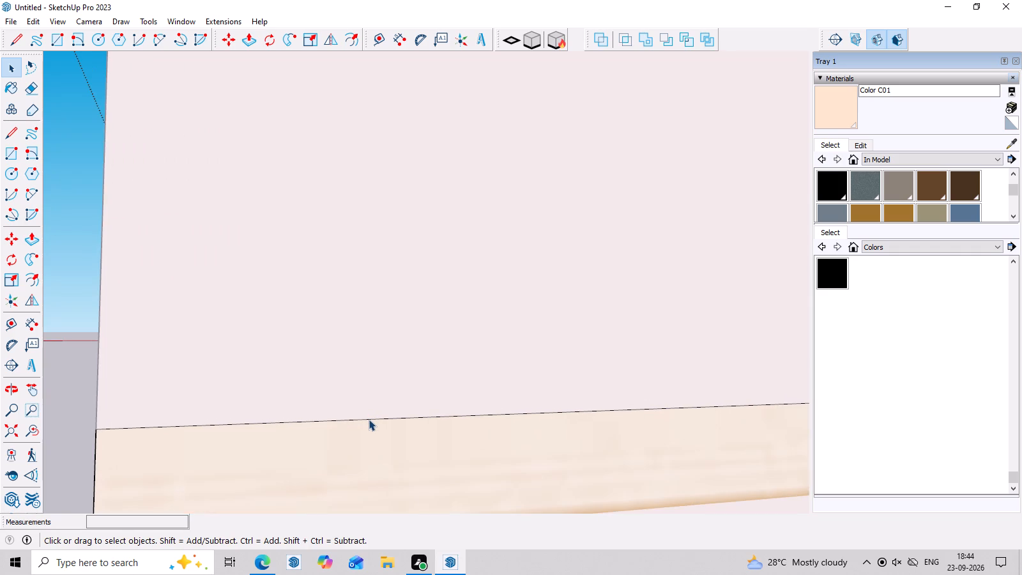
left_click(369, 419)
right_click(369, 419)
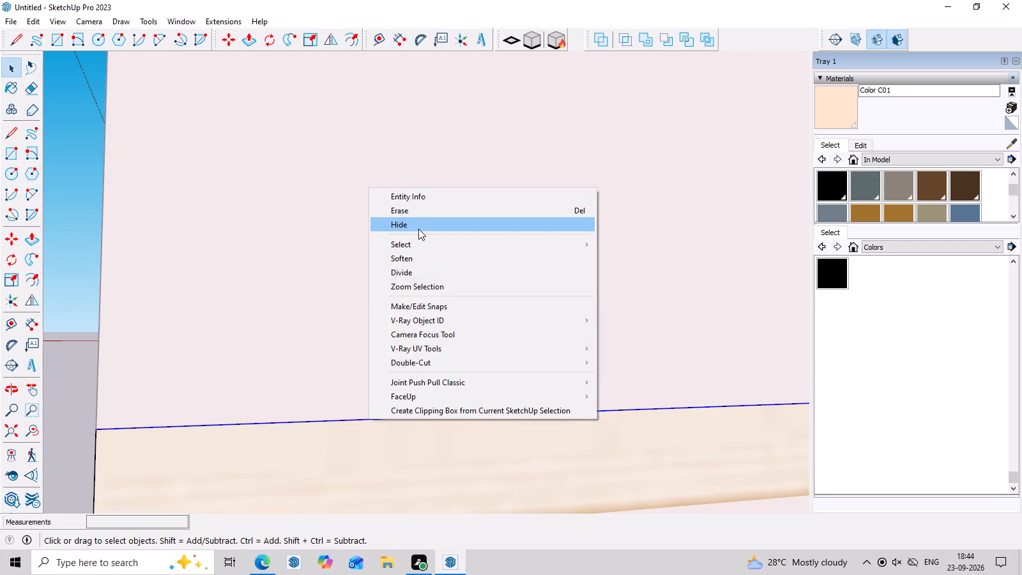
left_click(418, 228)
scroll(387, 352, "down", 8)
middle_click_drag(301, 422, 475, 443)
scroll(301, 466, "up", 3)
scroll(289, 442, "down", 20)
scroll(289, 442, "down", 3)
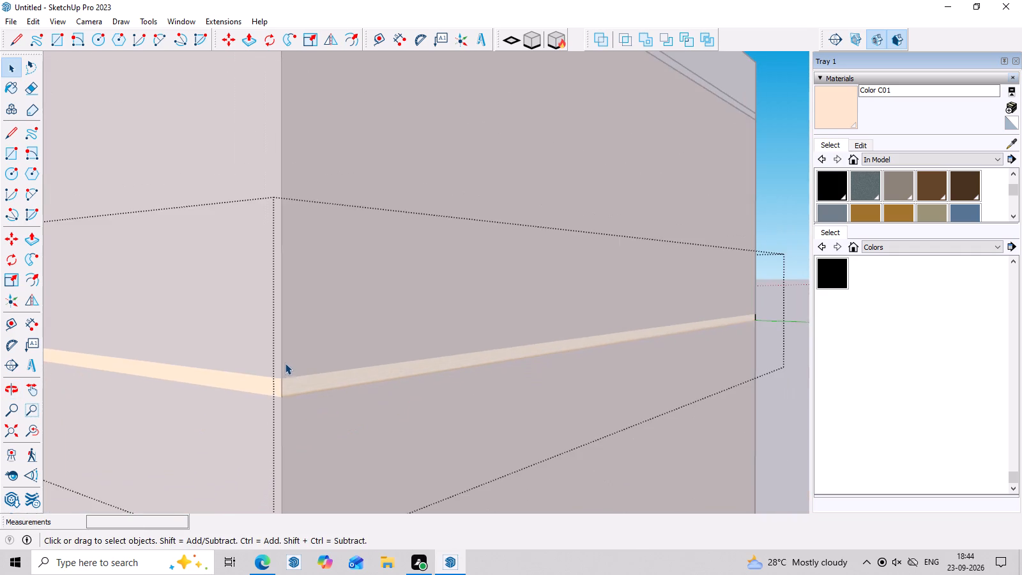
scroll(285, 363, "down", 9)
middle_click_drag(635, 410, 171, 418)
scroll(244, 318, "up", 4)
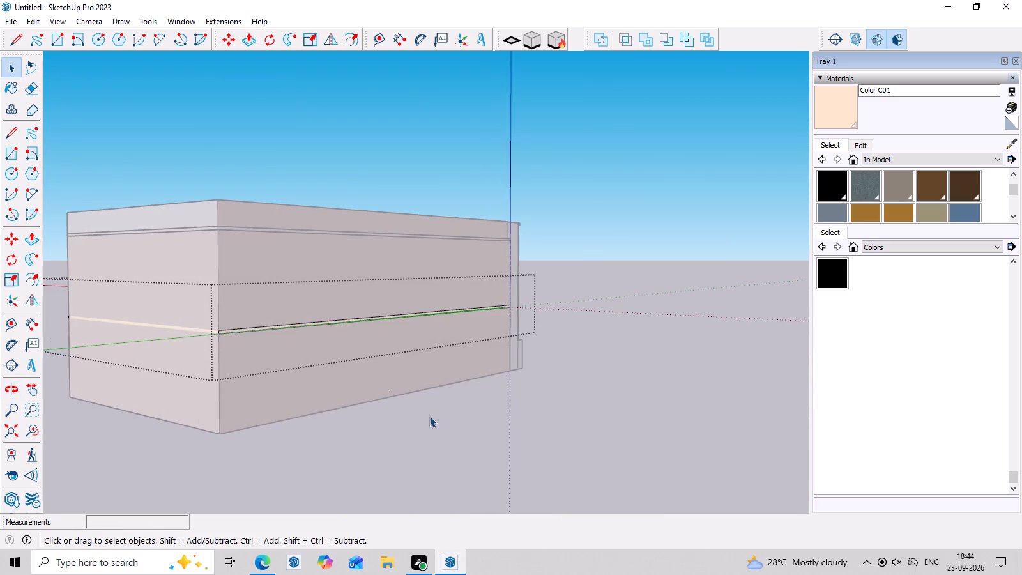
scroll(429, 416, "up", 3)
left_click(470, 434)
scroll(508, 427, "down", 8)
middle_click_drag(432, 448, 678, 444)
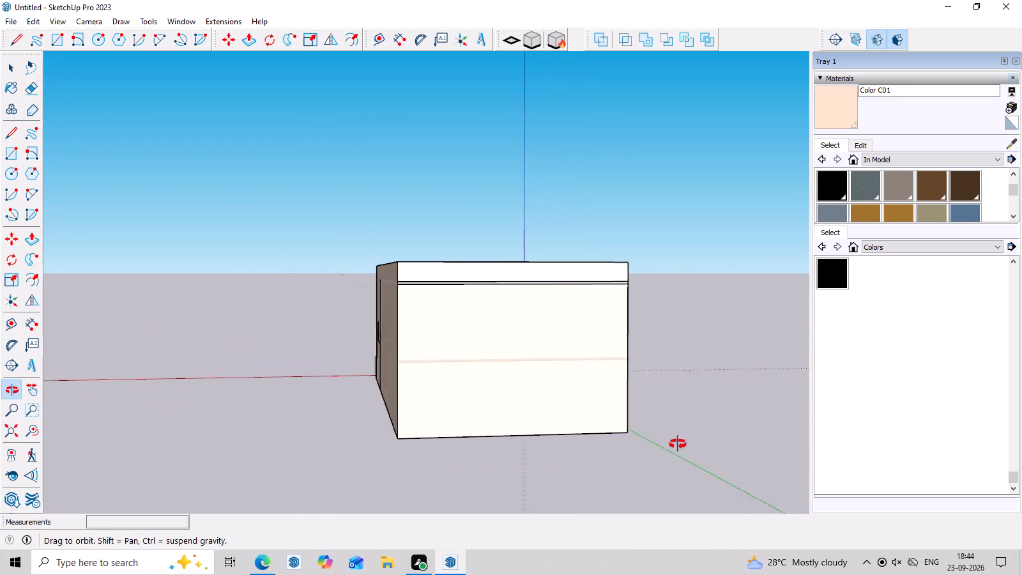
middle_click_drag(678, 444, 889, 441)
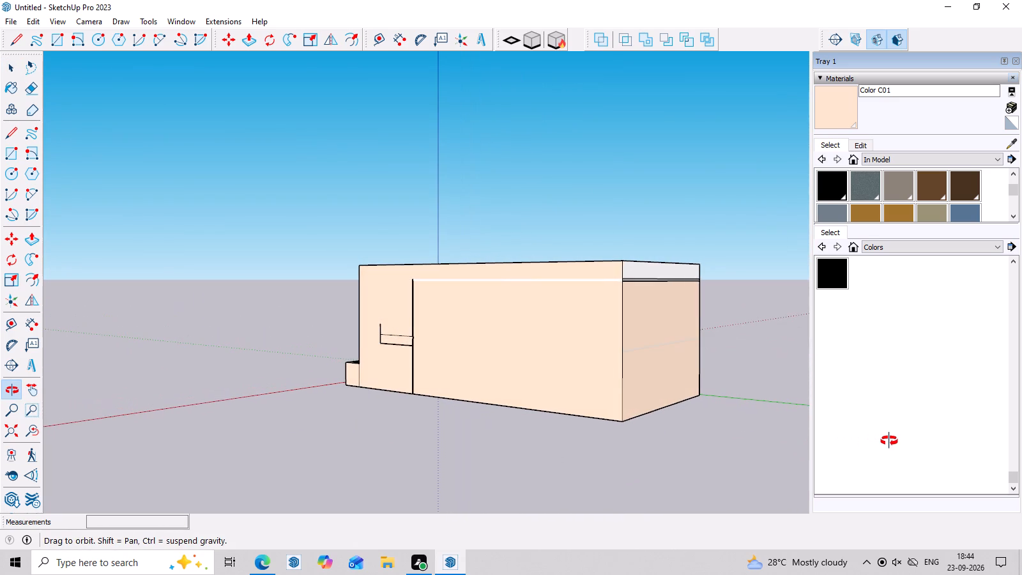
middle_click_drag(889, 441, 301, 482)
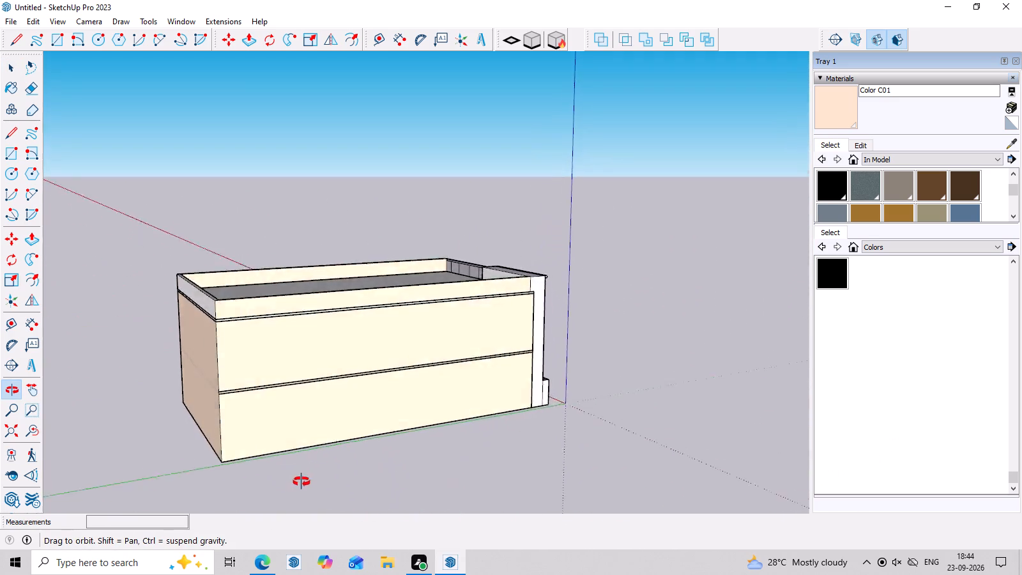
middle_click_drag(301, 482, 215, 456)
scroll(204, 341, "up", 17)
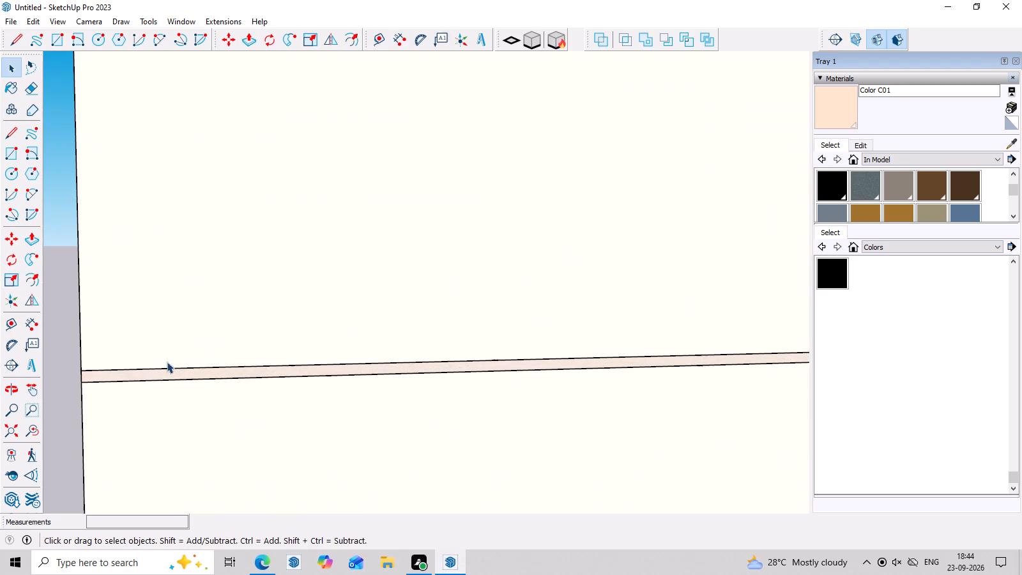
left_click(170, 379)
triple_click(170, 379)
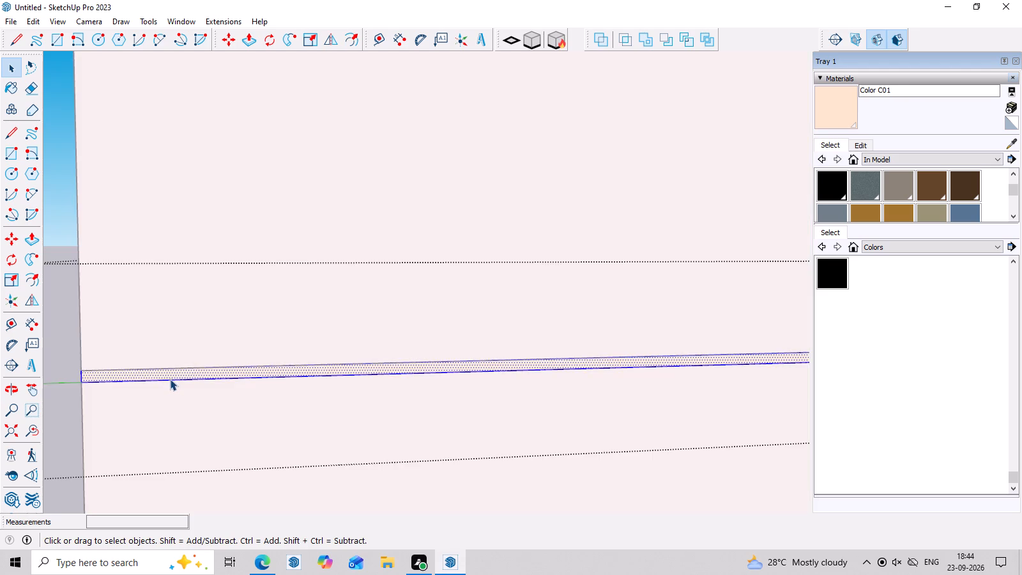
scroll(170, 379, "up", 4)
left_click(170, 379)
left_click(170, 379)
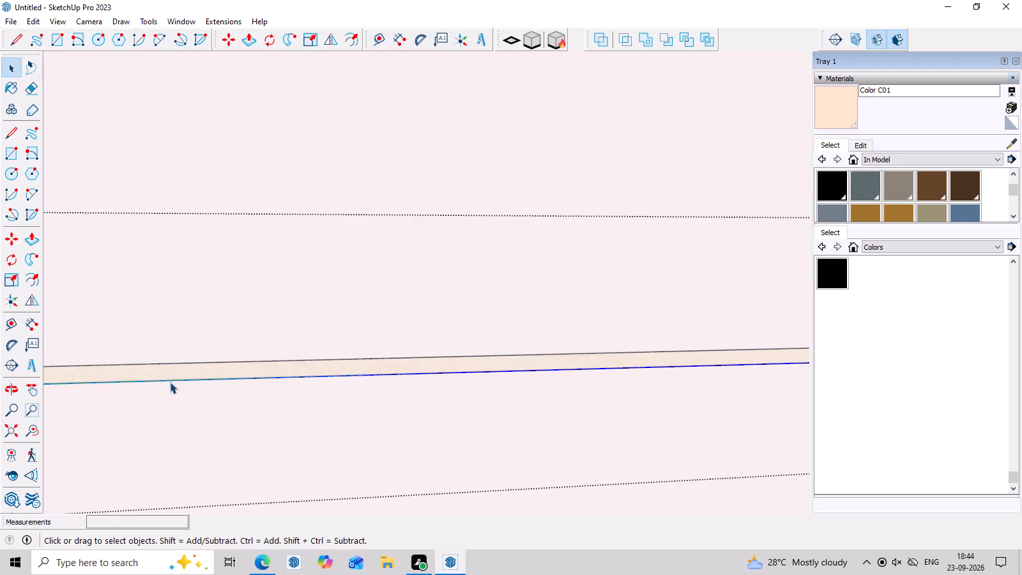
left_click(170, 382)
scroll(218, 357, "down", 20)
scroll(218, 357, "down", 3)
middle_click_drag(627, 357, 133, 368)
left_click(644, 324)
Examine the front of the house, including the gate, the sign and the adjoining side wall, from several angles.
scroll(554, 337, "down", 3)
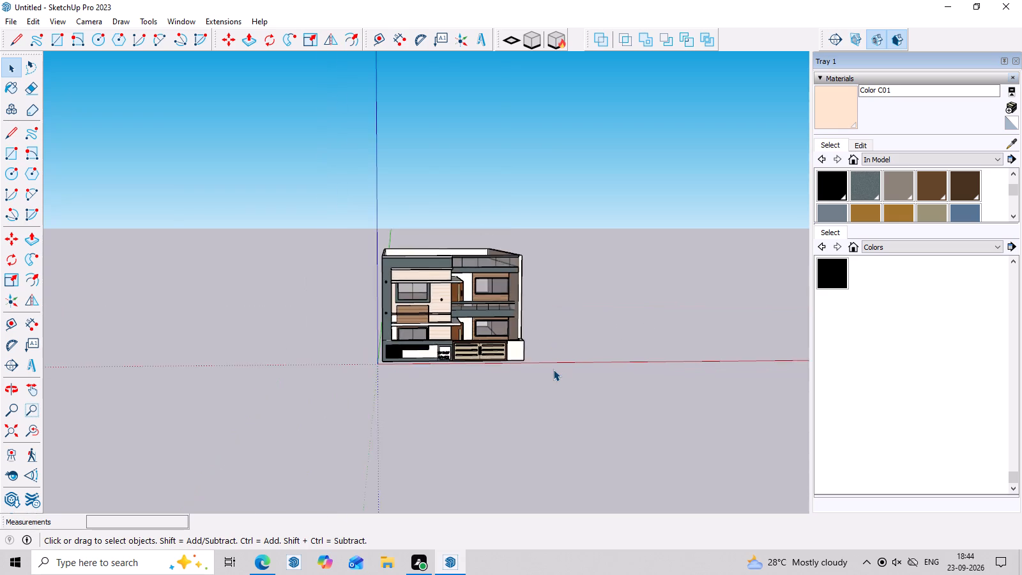
scroll(553, 370, "up", 6)
middle_click_drag(553, 381, 491, 358)
scroll(450, 367, "up", 7)
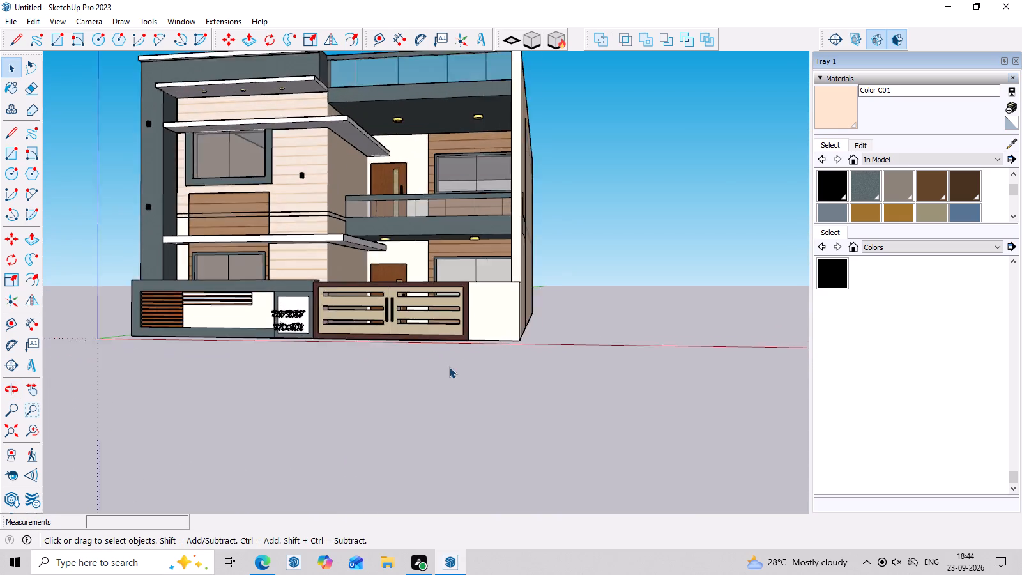
scroll(449, 367, "up", 1)
middle_click_drag(449, 365, 443, 461)
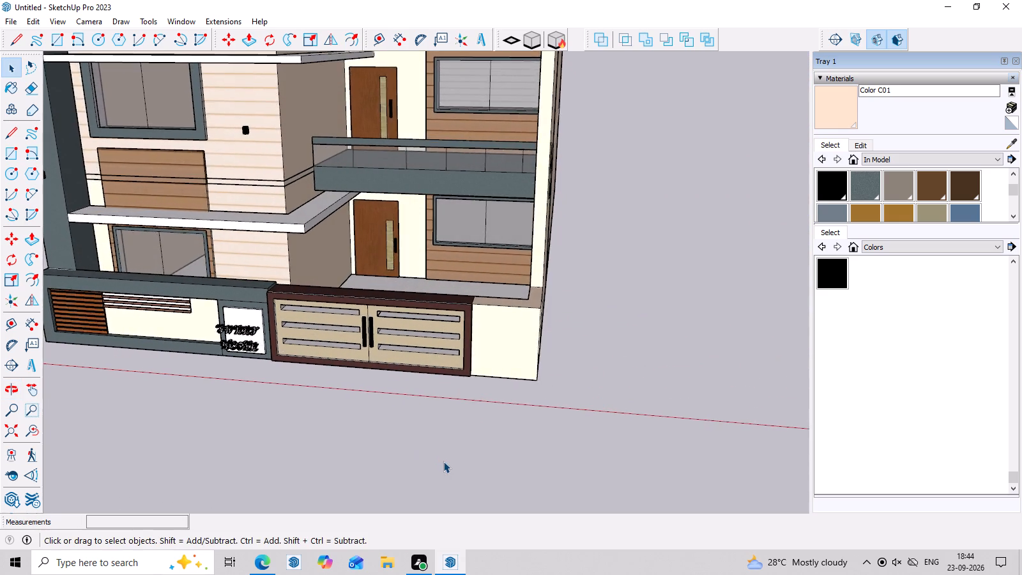
scroll(443, 461, "up", 8)
middle_click_drag(455, 407, 475, 344)
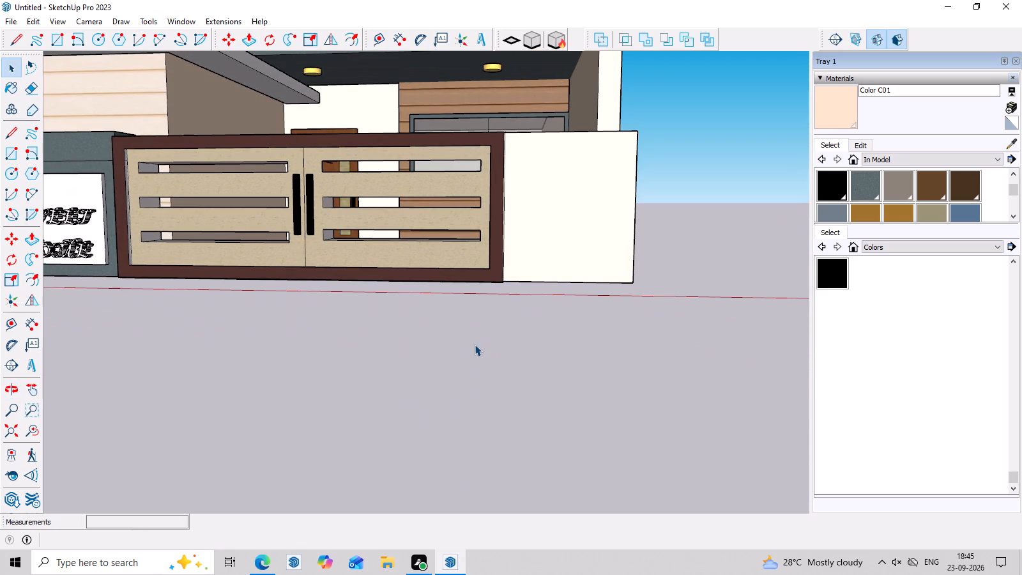
scroll(475, 344, "down", 4)
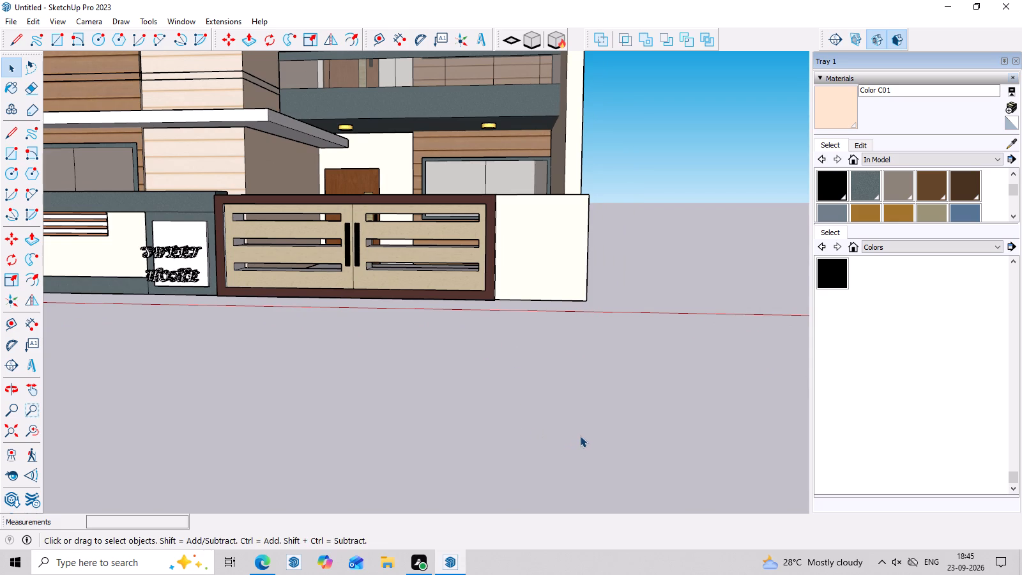
scroll(580, 436, "down", 13)
middle_click_drag(578, 431, 148, 376)
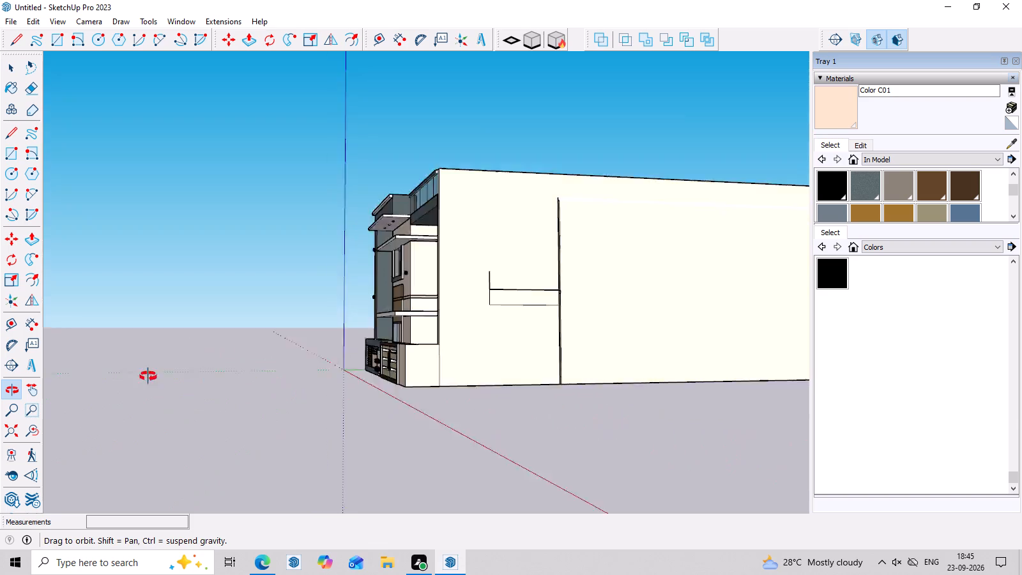
middle_click_drag(148, 376, 665, 393)
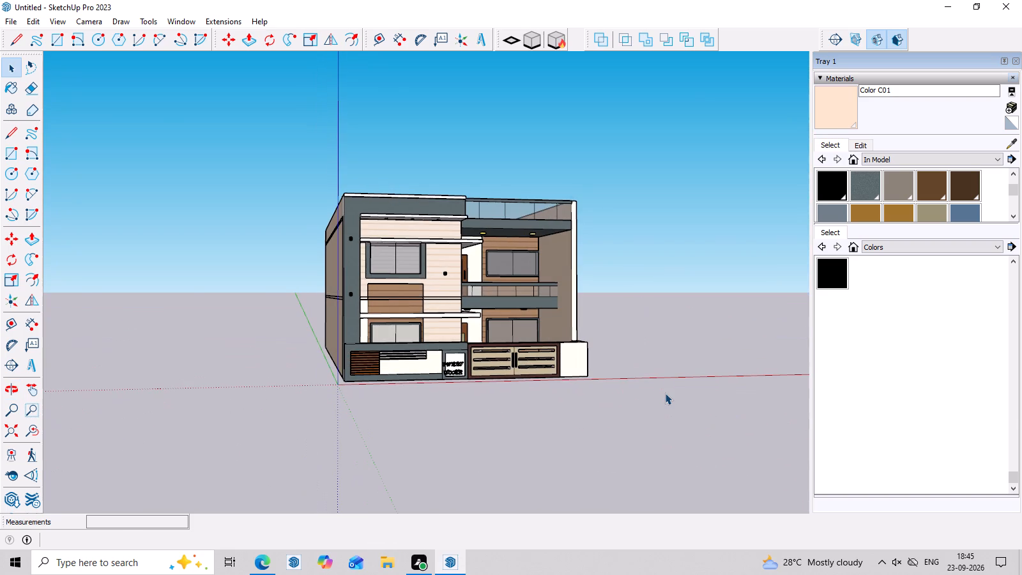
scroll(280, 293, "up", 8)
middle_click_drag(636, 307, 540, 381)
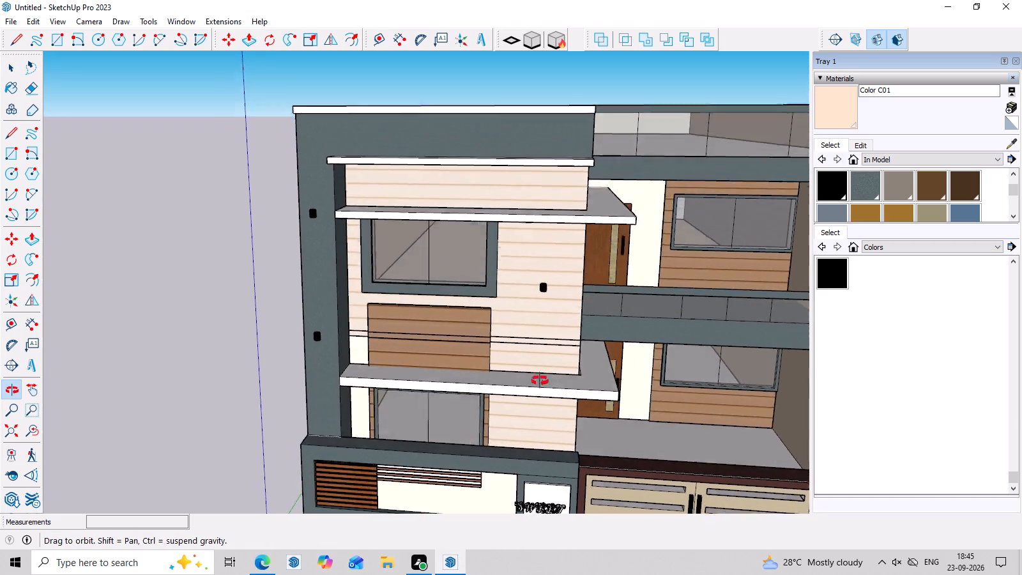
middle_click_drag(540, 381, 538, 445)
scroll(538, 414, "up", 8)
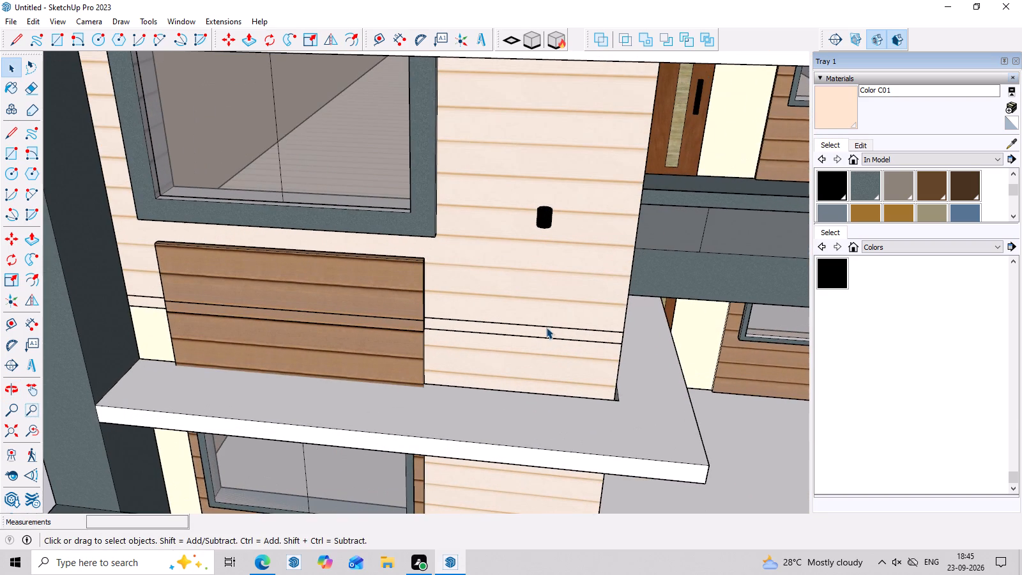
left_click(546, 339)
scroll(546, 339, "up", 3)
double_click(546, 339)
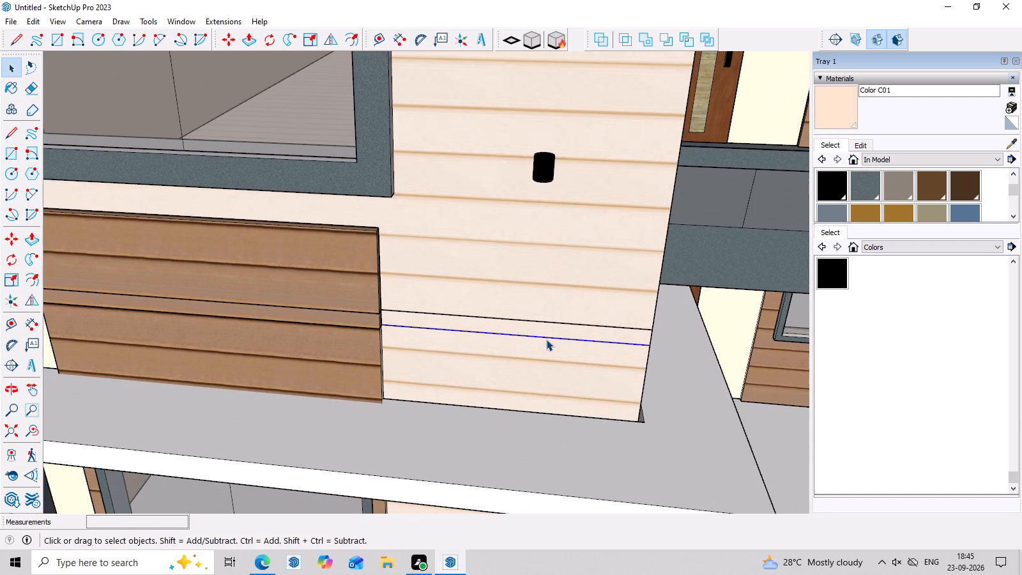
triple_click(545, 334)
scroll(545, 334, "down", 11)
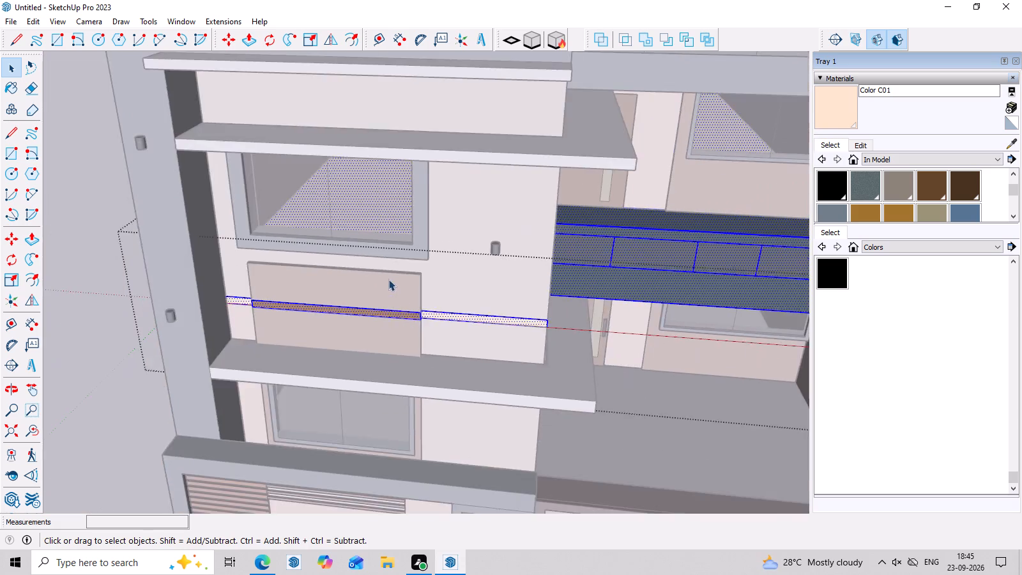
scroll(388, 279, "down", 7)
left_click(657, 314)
Move the "SWEET HOME" lettering 9" so it sits centred across the white sign panel beside the gate.
scroll(644, 388, "up", 4)
middle_click_drag(629, 415, 650, 302)
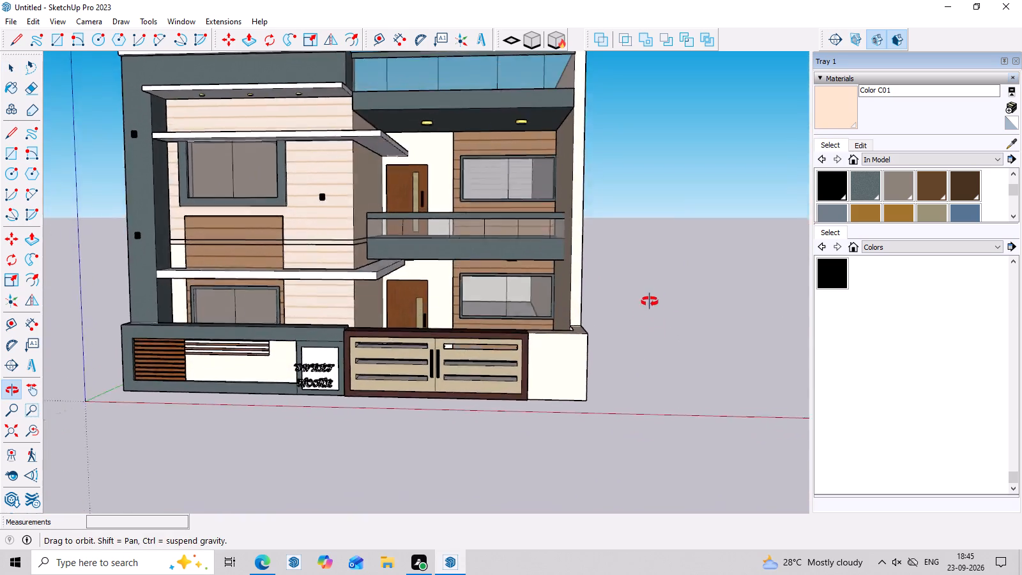
middle_click_drag(650, 302, 666, 252)
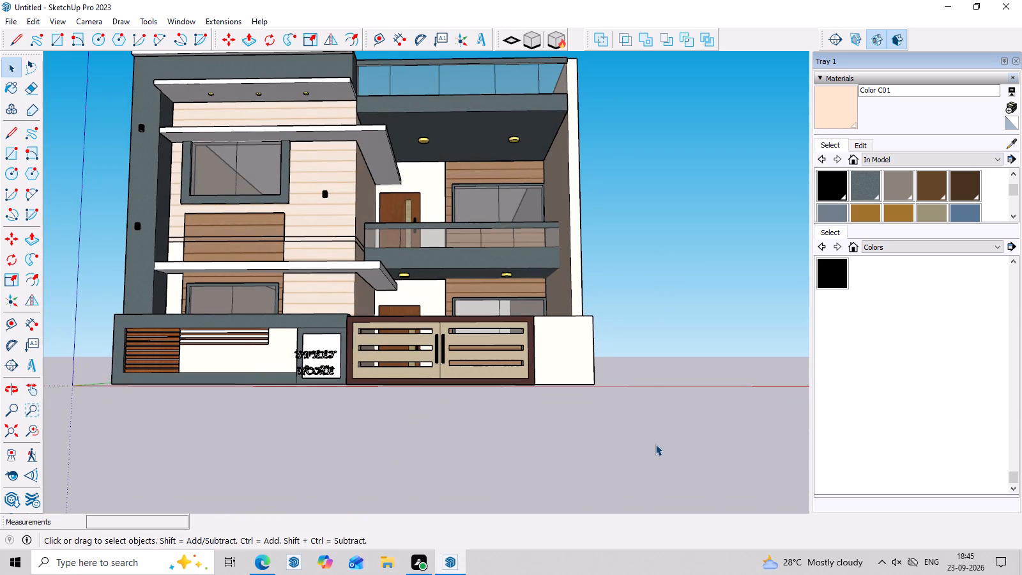
middle_click_drag(657, 448, 655, 427)
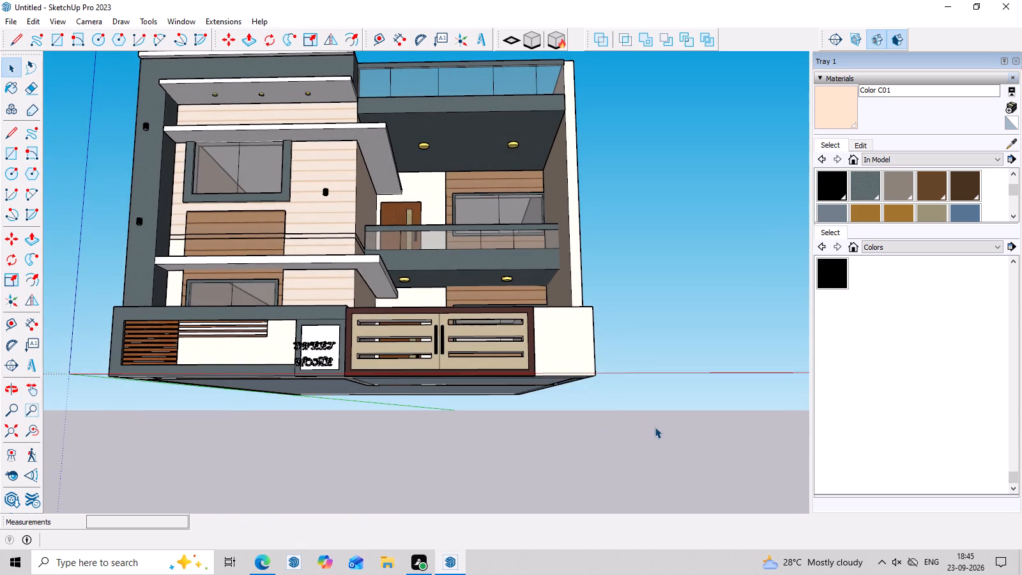
scroll(655, 427, "up", 3)
scroll(655, 427, "down", 6)
middle_click_drag(655, 427, 650, 460)
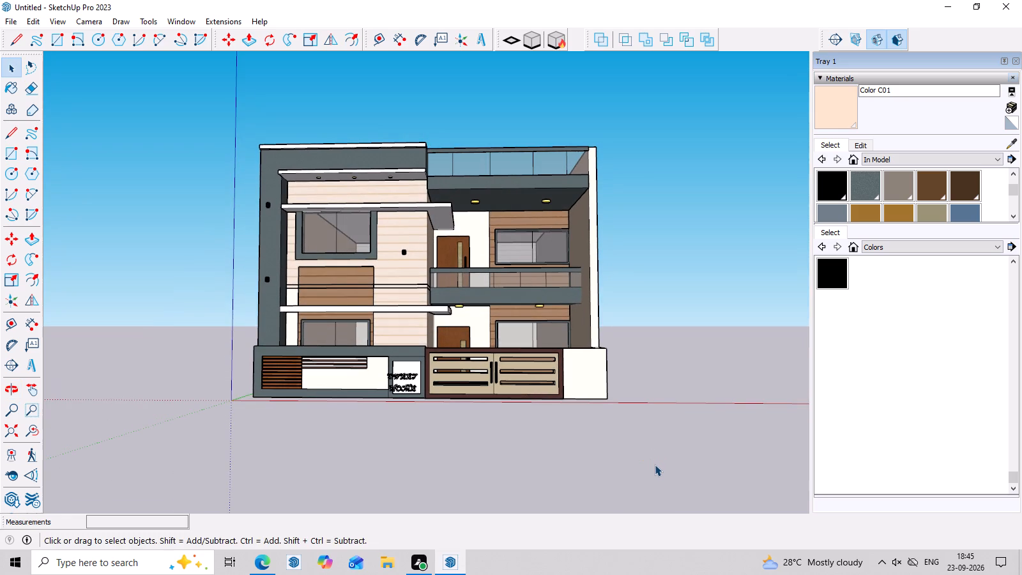
scroll(373, 385, "up", 7)
left_click(416, 370)
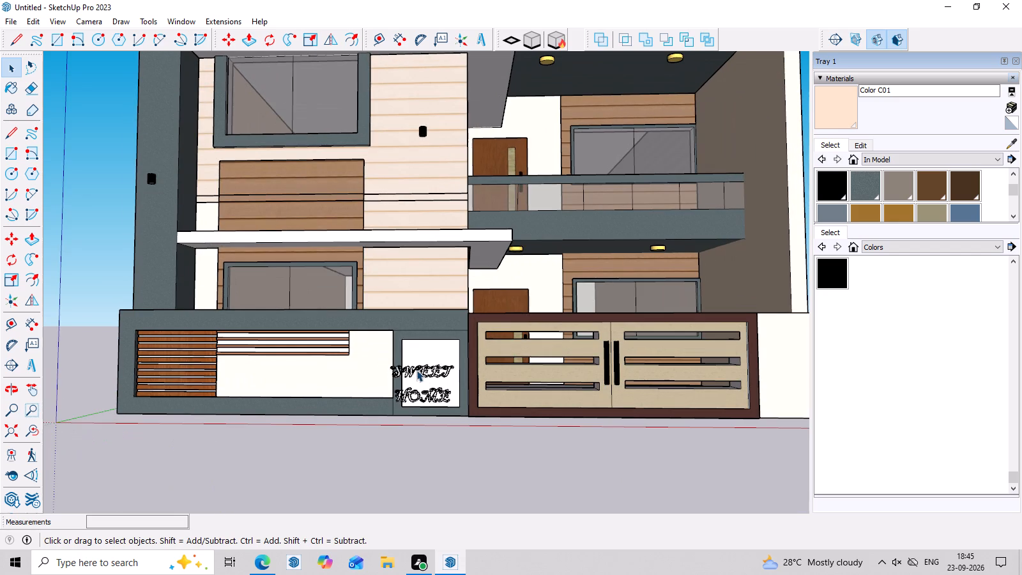
key("m")
scroll(447, 370, "up", 7)
left_click(451, 365)
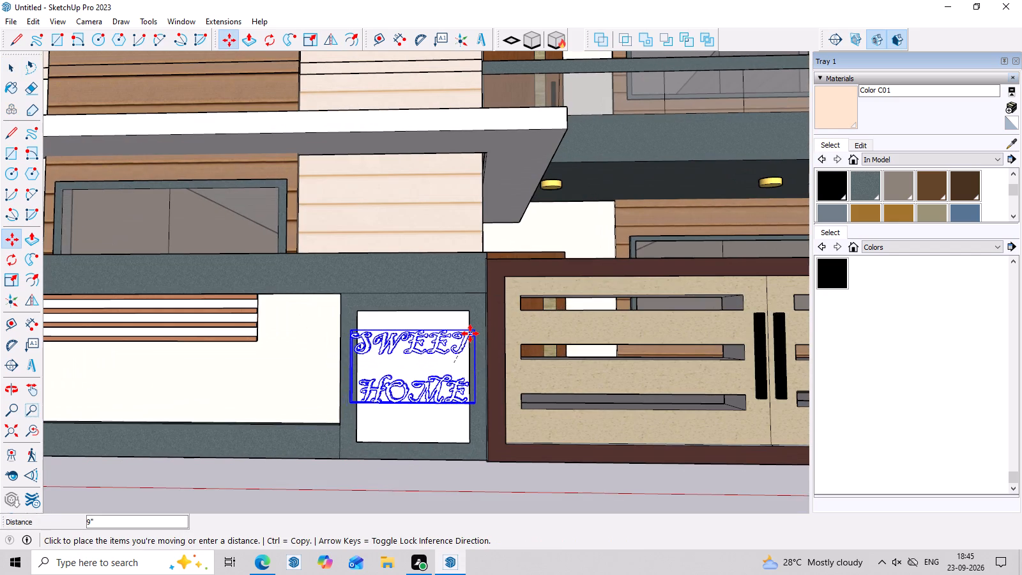
left_click(470, 333)
scroll(468, 374, "down", 3)
scroll(474, 378, "up", 4)
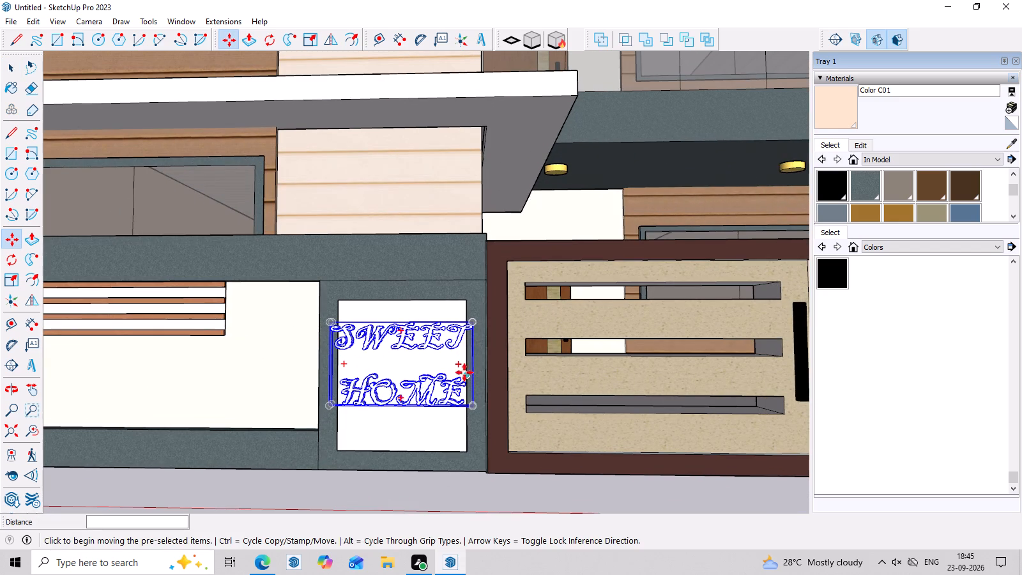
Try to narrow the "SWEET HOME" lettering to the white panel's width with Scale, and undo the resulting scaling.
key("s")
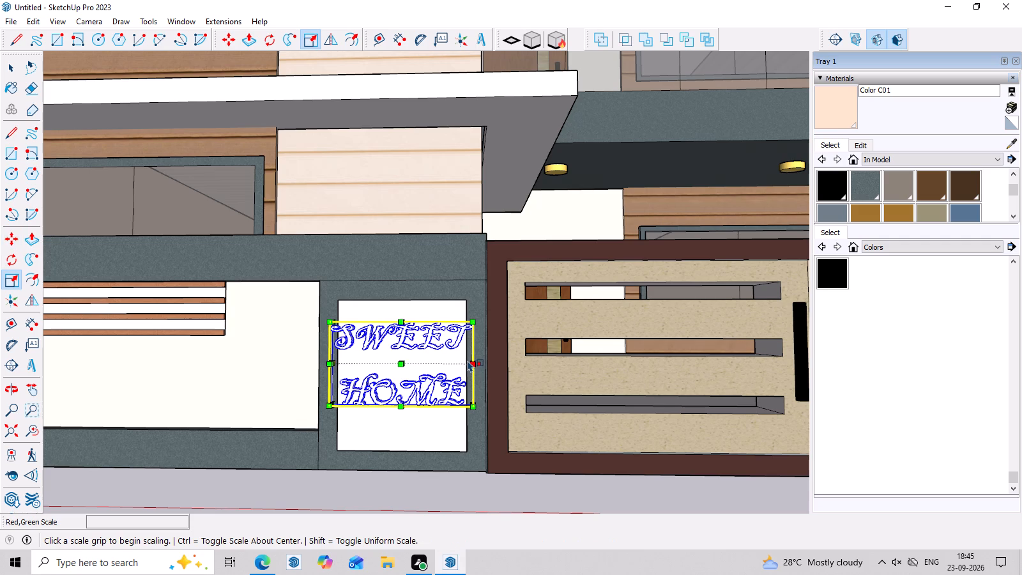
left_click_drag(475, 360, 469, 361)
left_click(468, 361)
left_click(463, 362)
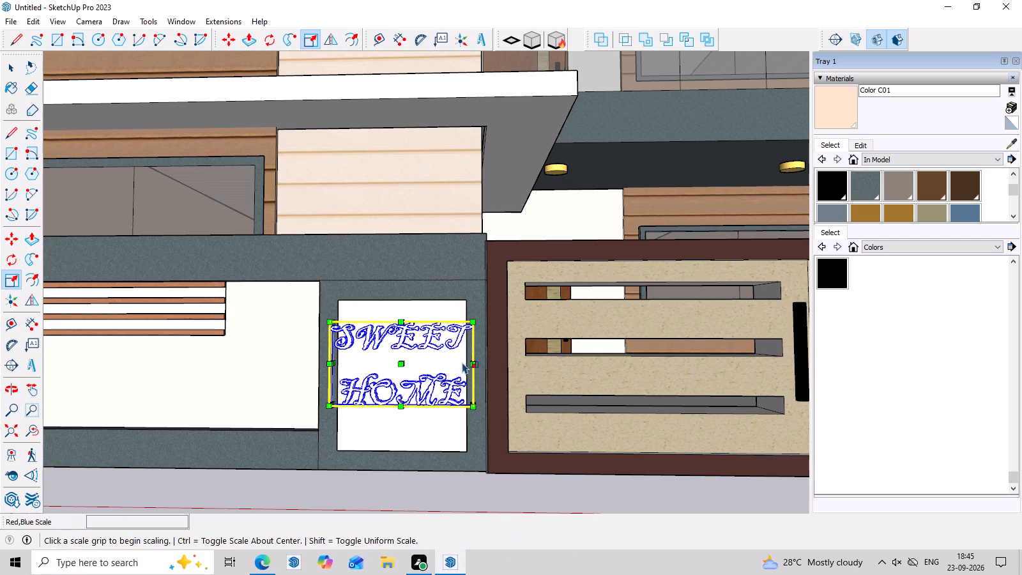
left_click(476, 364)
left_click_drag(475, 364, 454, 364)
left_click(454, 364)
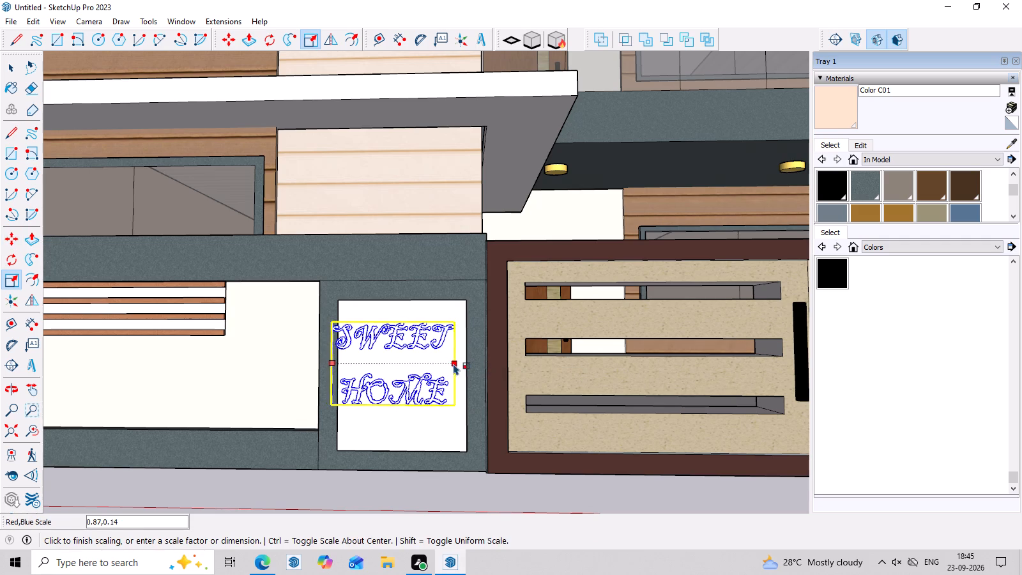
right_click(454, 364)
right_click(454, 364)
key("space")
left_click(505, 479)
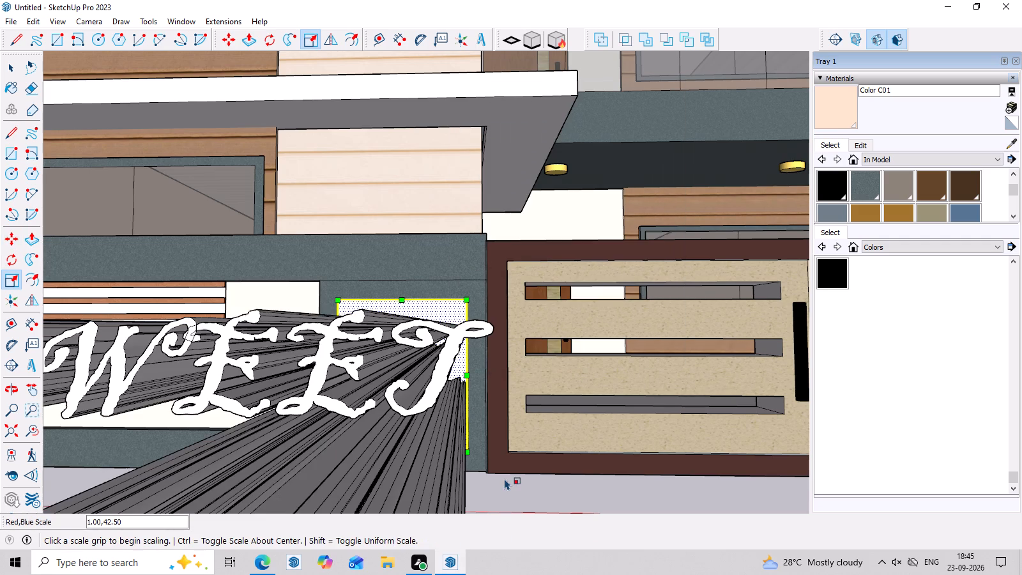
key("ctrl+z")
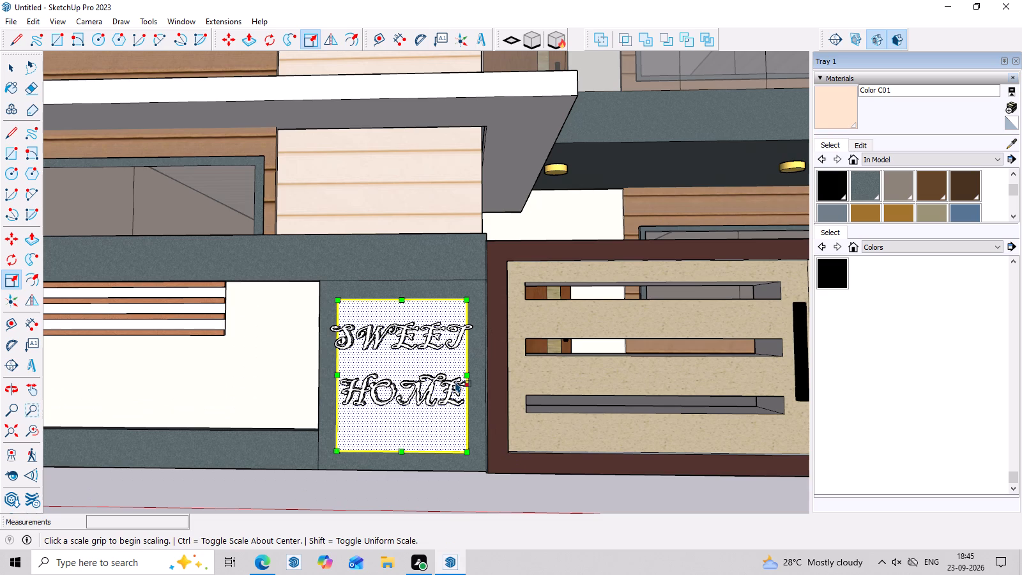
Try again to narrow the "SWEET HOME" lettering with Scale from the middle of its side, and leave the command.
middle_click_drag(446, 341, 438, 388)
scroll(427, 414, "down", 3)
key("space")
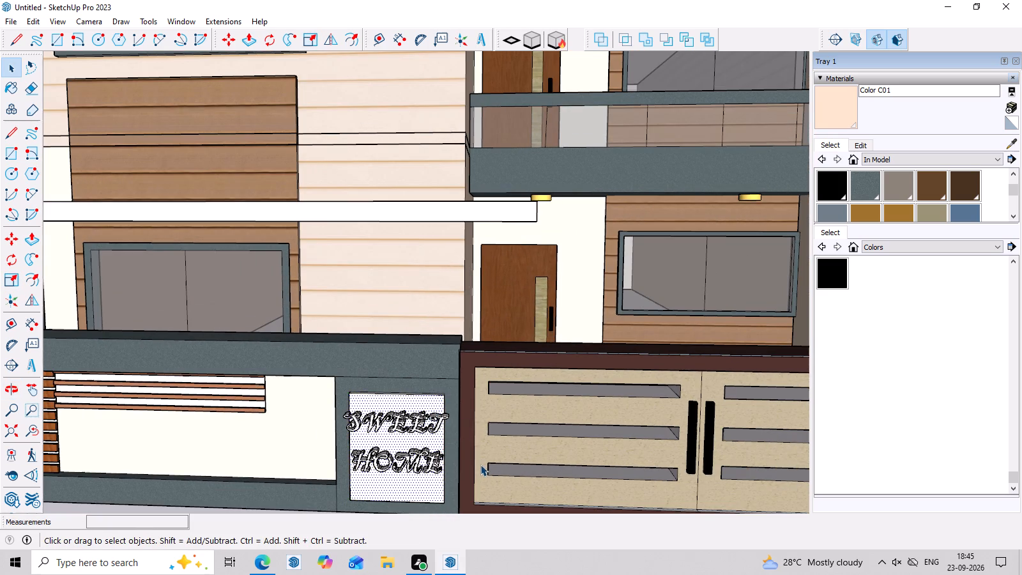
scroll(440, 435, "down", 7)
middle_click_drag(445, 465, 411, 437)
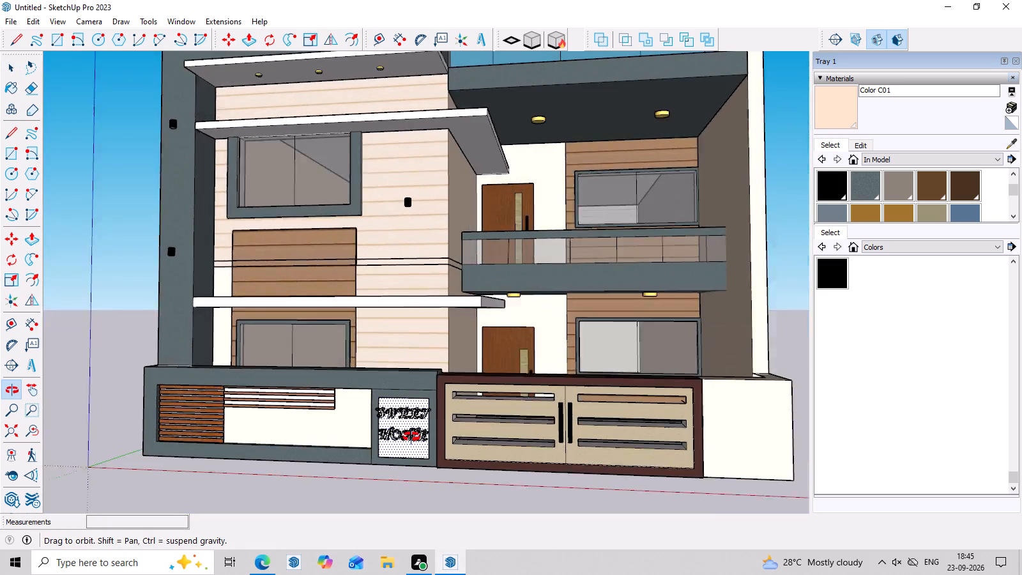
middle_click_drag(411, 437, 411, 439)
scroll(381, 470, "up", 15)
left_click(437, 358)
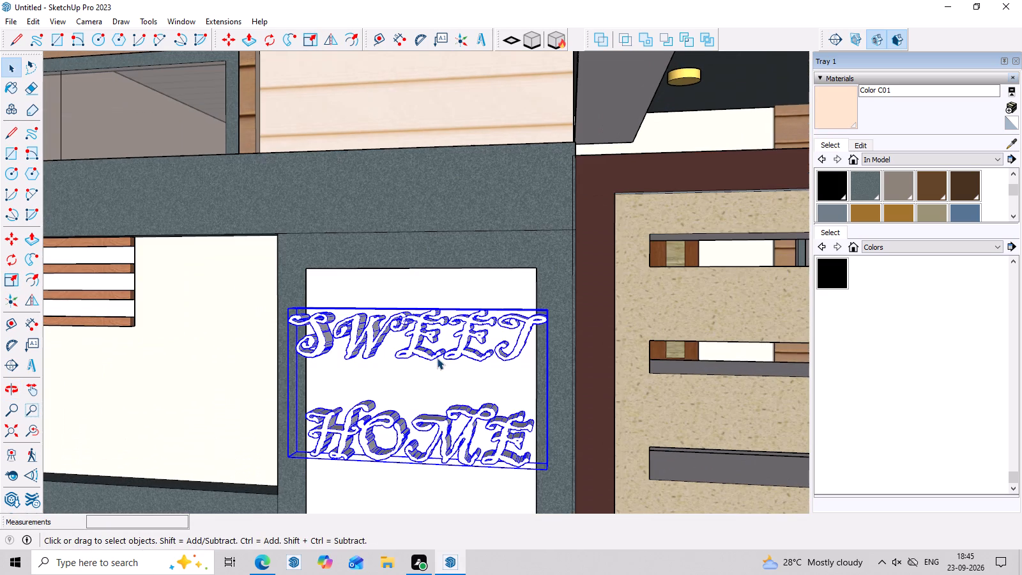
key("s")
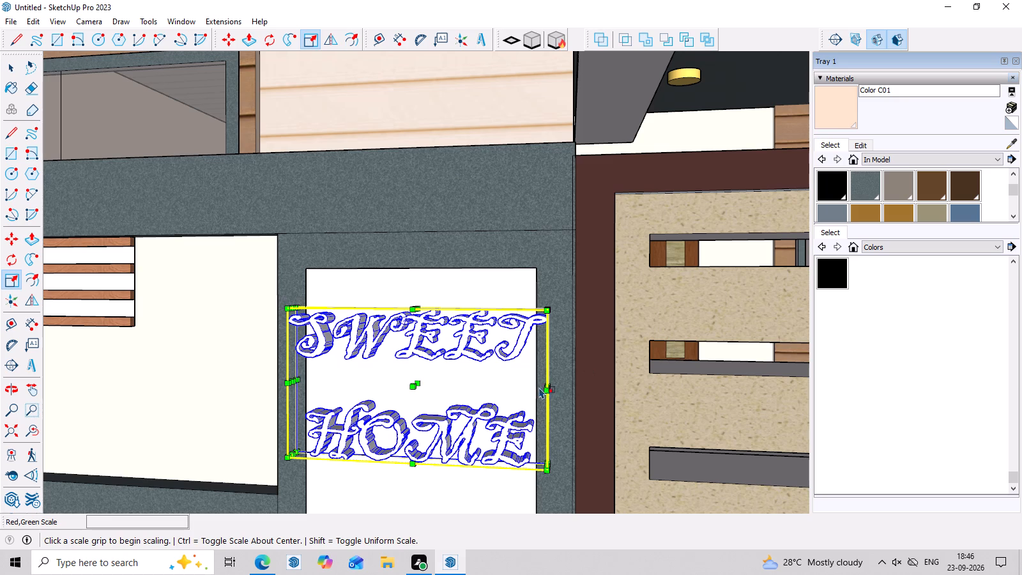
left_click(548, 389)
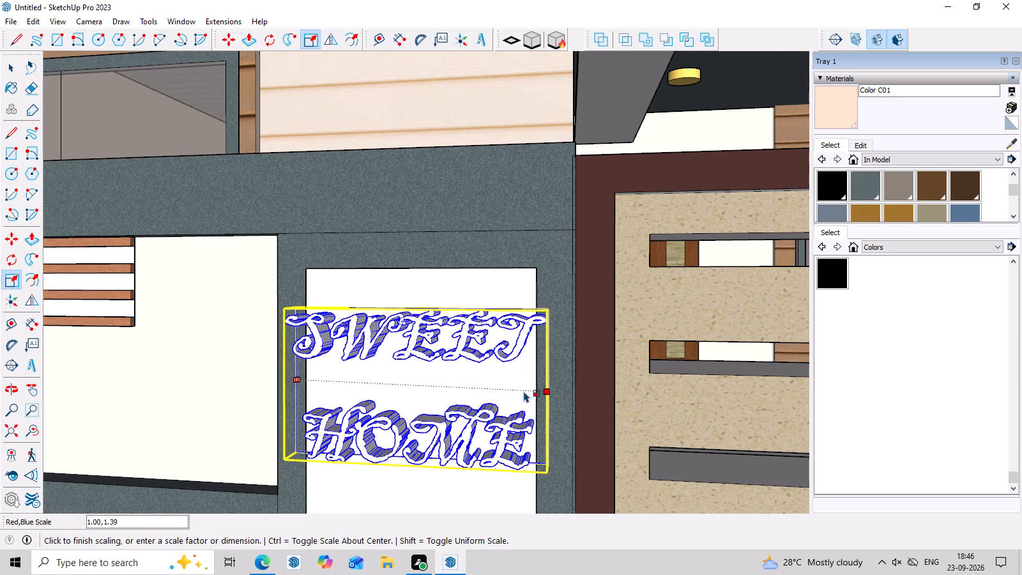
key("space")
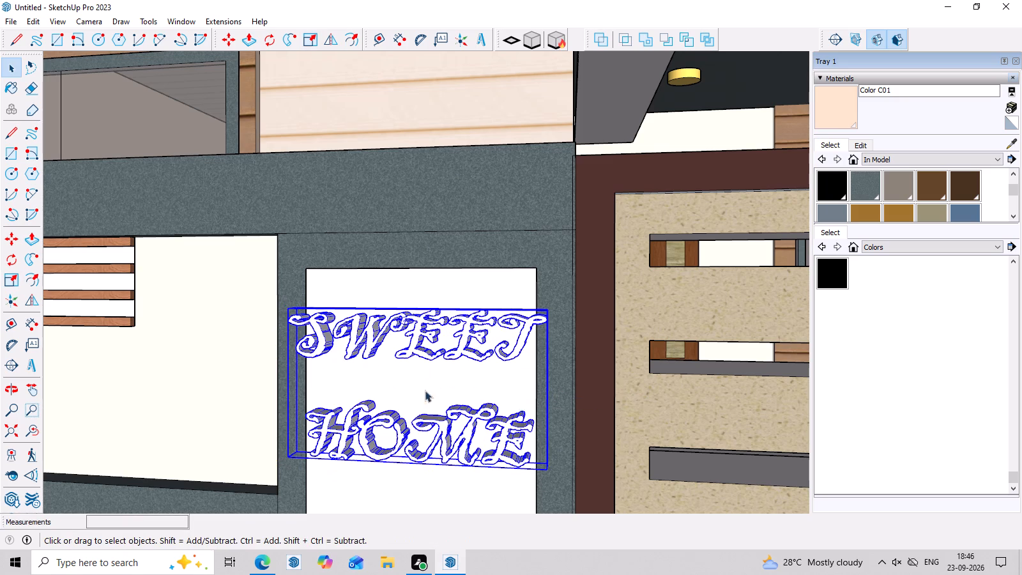
Move the "SWEET HOME" lettering slightly higher on the white sign panel.
middle_click_drag(437, 330, 348, 456)
scroll(470, 375, "up", 4)
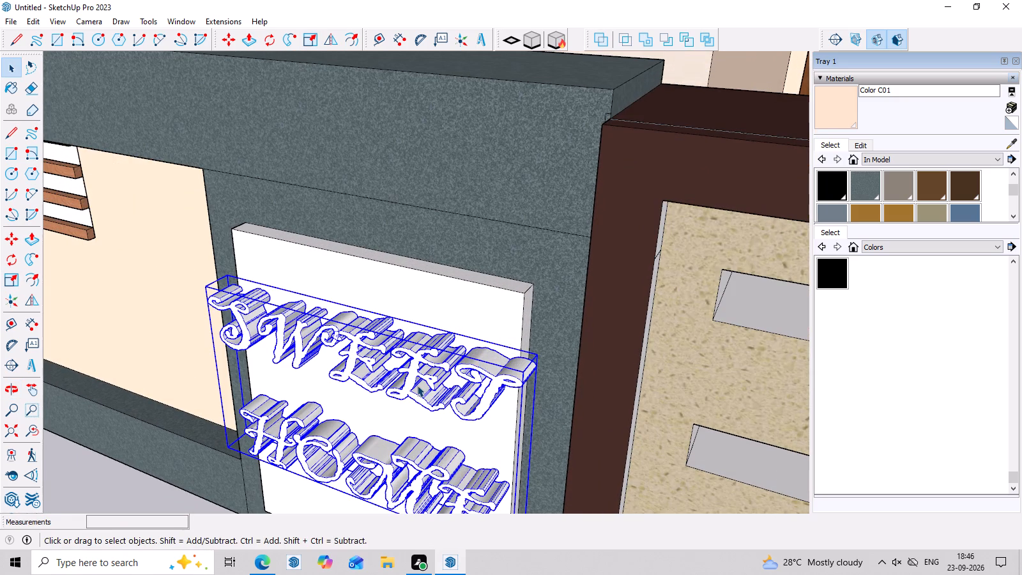
key("s")
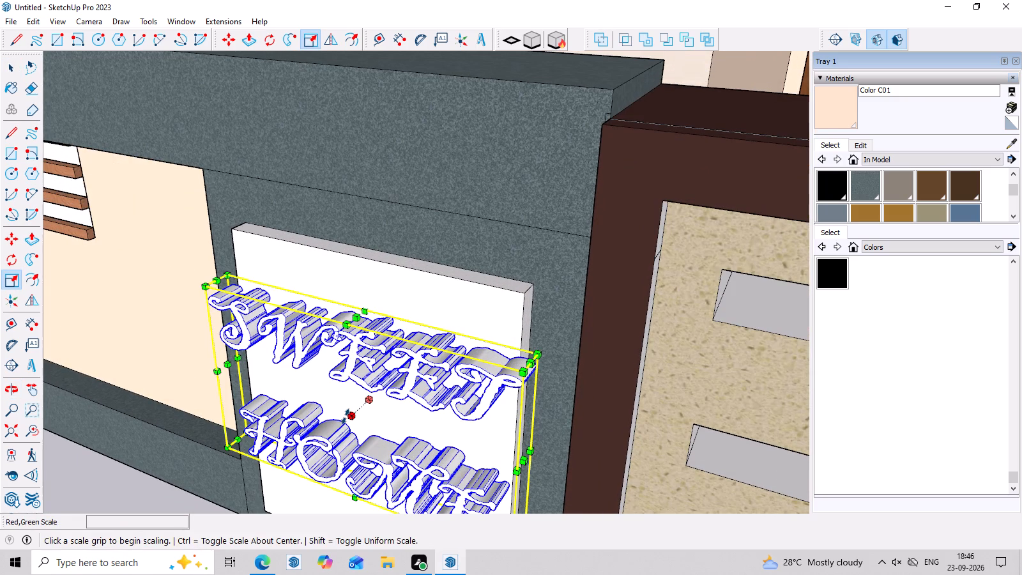
key("m")
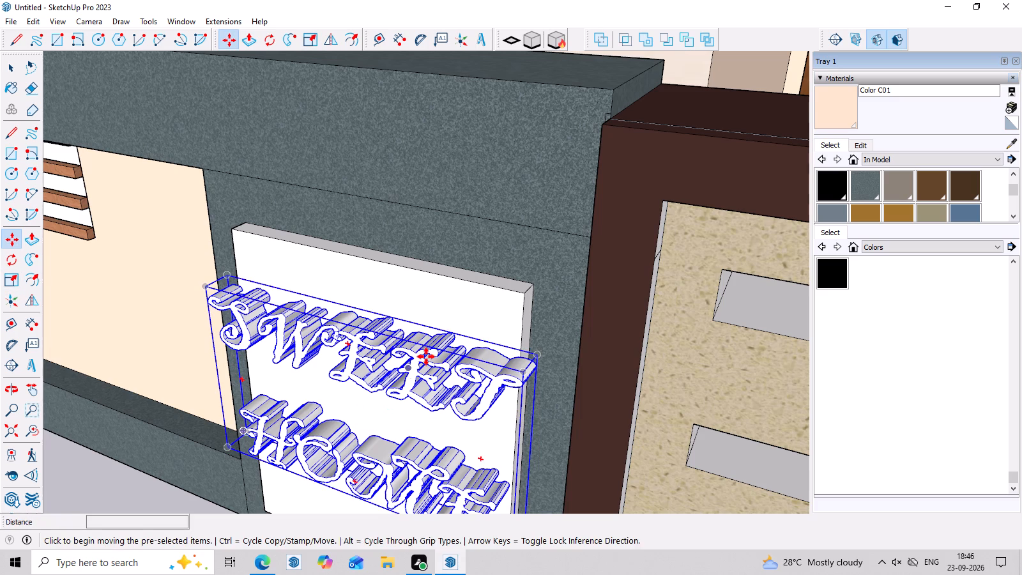
left_click(439, 350)
scroll(212, 385, "down", 5)
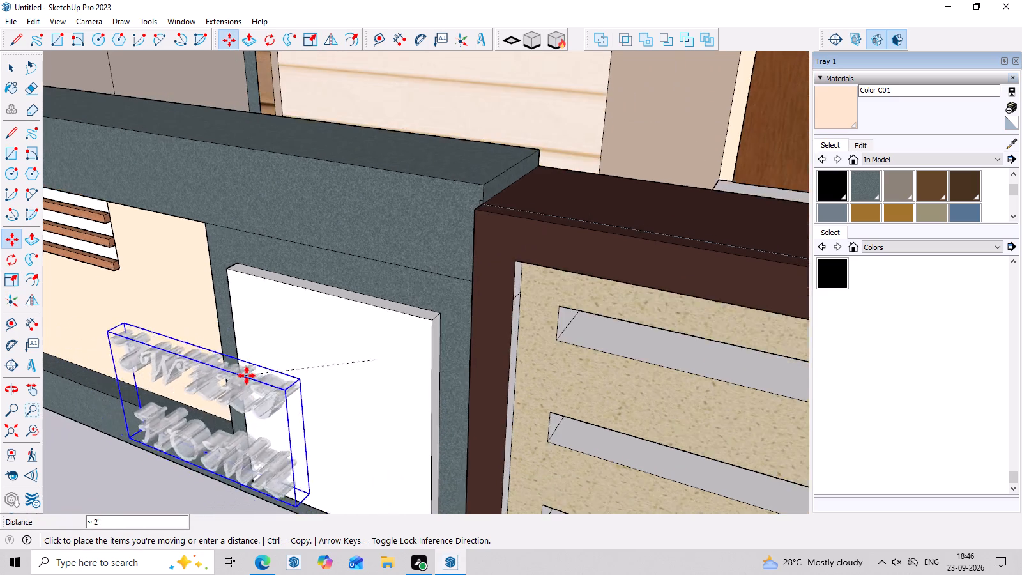
scroll(247, 376, "down", 2)
left_click(332, 348)
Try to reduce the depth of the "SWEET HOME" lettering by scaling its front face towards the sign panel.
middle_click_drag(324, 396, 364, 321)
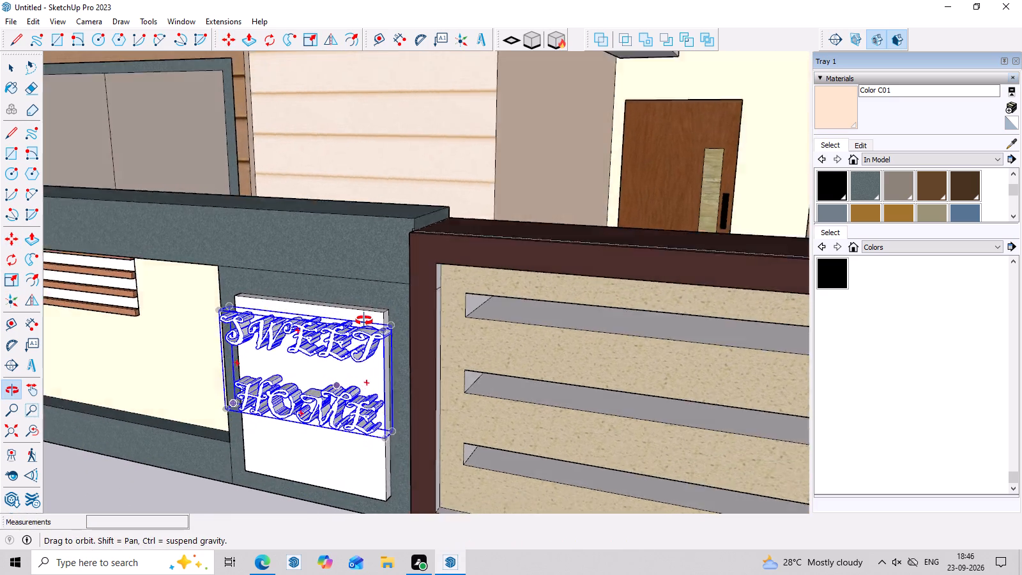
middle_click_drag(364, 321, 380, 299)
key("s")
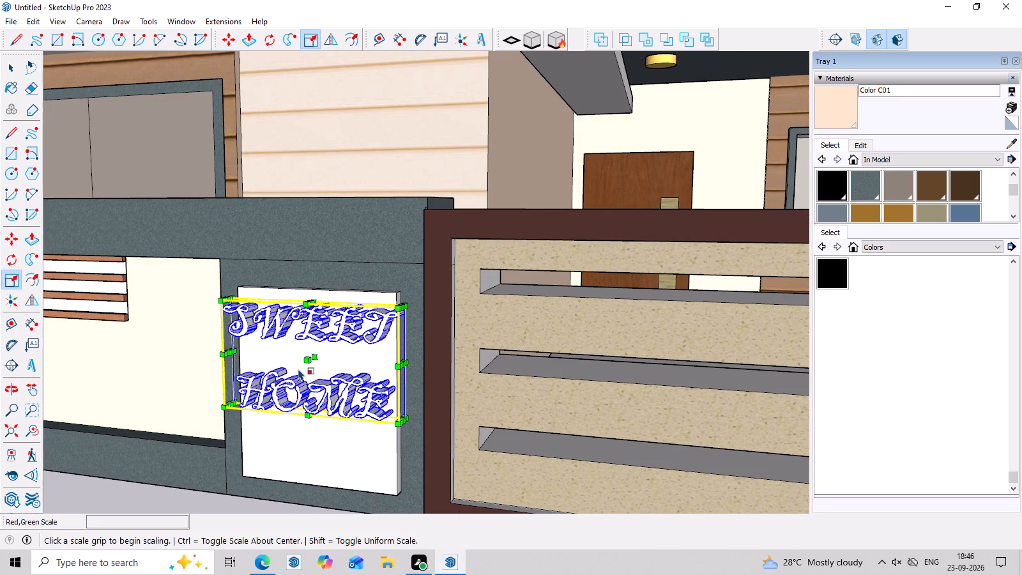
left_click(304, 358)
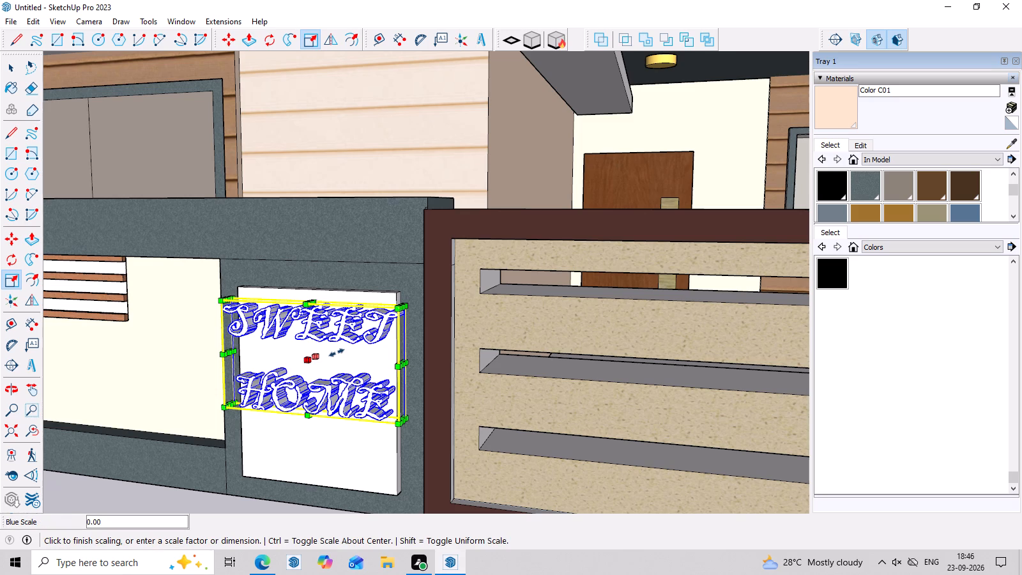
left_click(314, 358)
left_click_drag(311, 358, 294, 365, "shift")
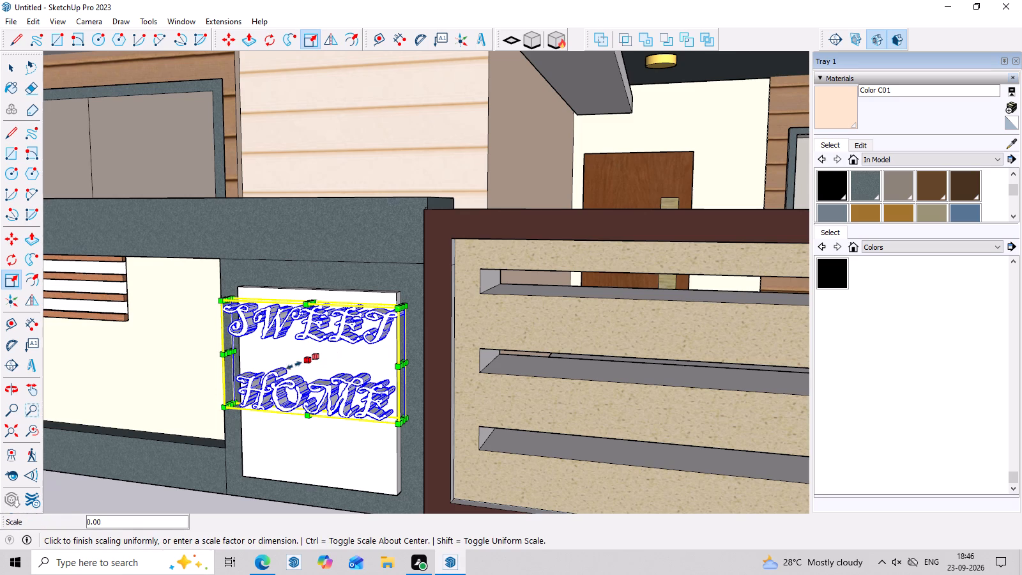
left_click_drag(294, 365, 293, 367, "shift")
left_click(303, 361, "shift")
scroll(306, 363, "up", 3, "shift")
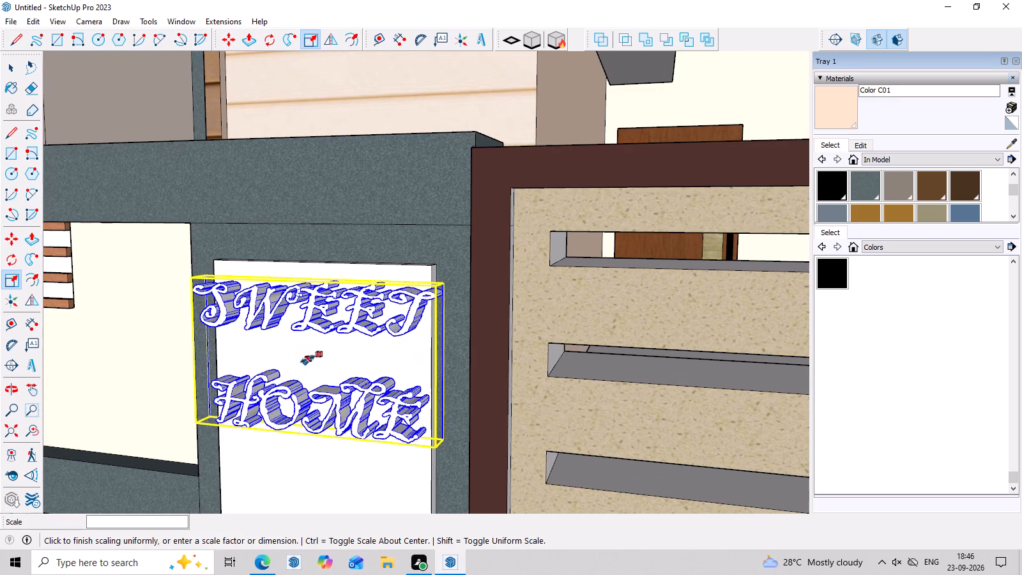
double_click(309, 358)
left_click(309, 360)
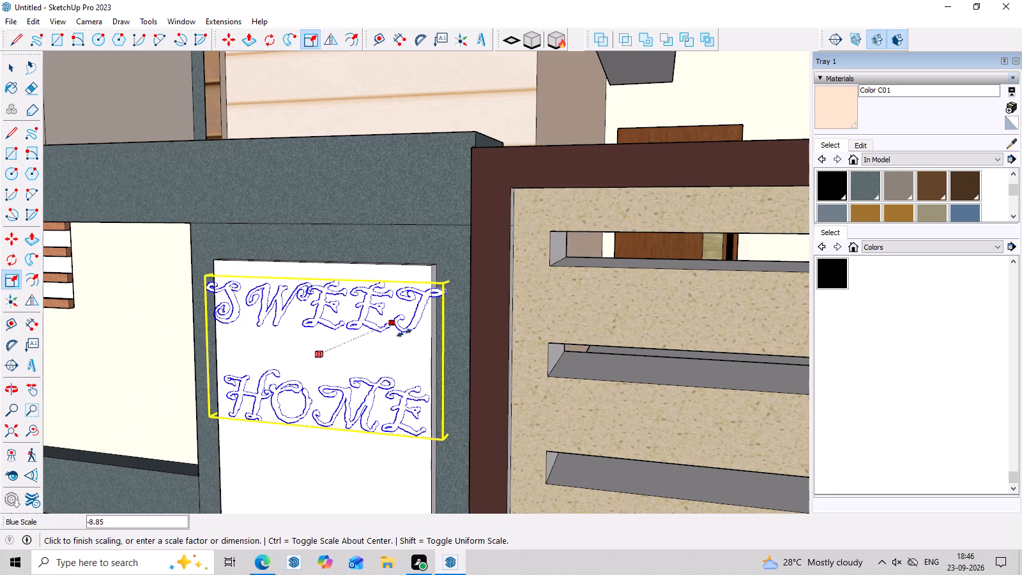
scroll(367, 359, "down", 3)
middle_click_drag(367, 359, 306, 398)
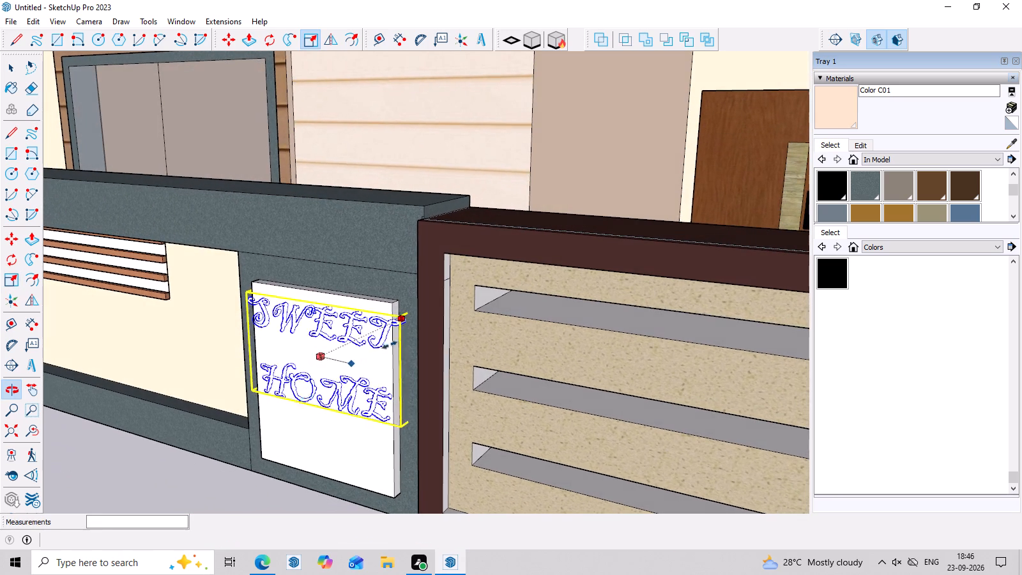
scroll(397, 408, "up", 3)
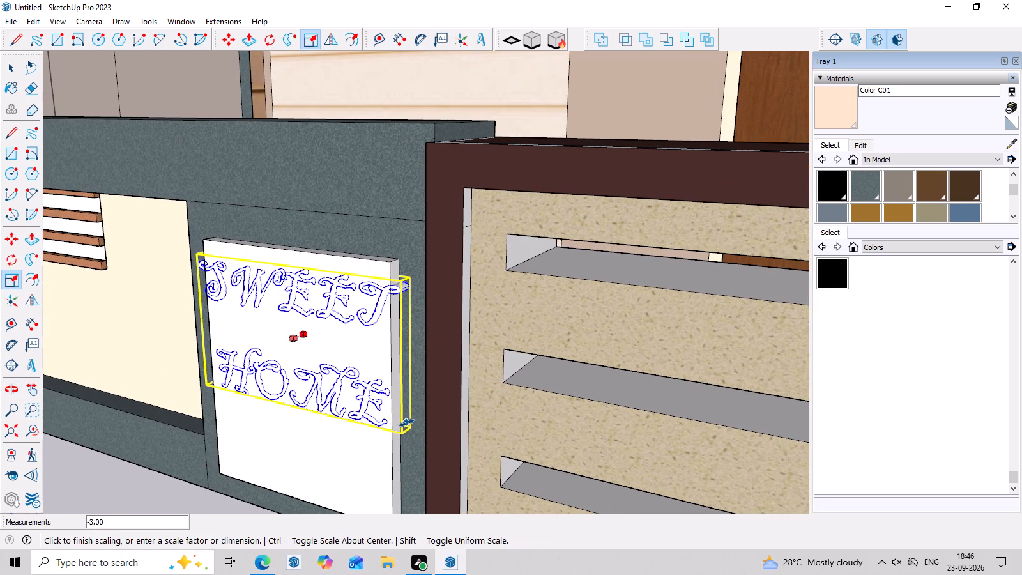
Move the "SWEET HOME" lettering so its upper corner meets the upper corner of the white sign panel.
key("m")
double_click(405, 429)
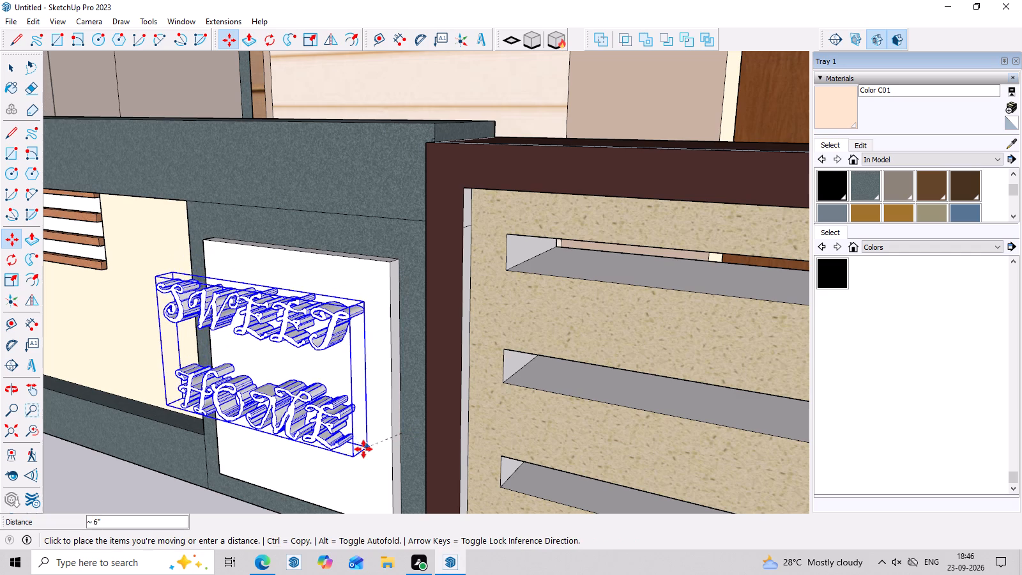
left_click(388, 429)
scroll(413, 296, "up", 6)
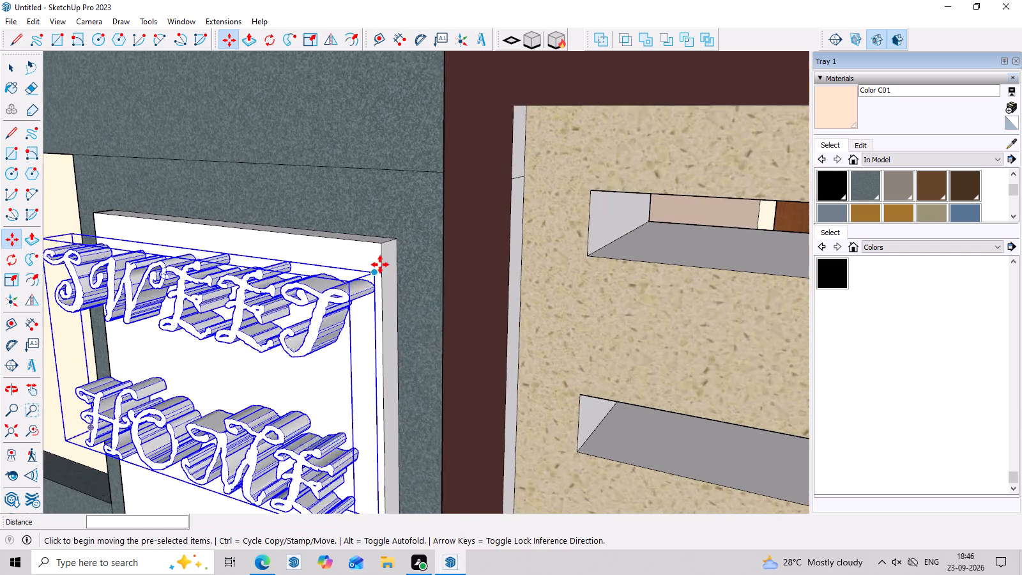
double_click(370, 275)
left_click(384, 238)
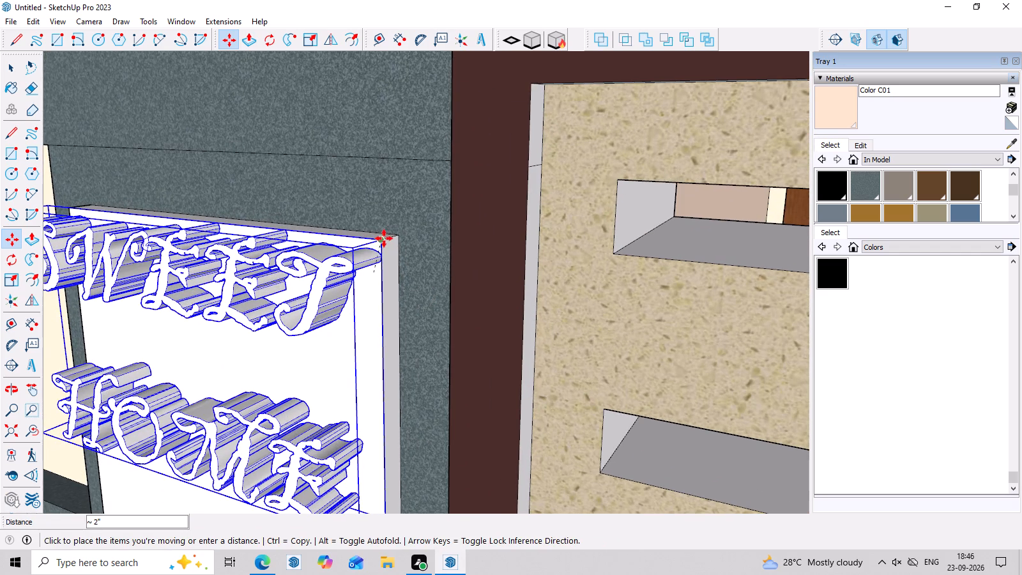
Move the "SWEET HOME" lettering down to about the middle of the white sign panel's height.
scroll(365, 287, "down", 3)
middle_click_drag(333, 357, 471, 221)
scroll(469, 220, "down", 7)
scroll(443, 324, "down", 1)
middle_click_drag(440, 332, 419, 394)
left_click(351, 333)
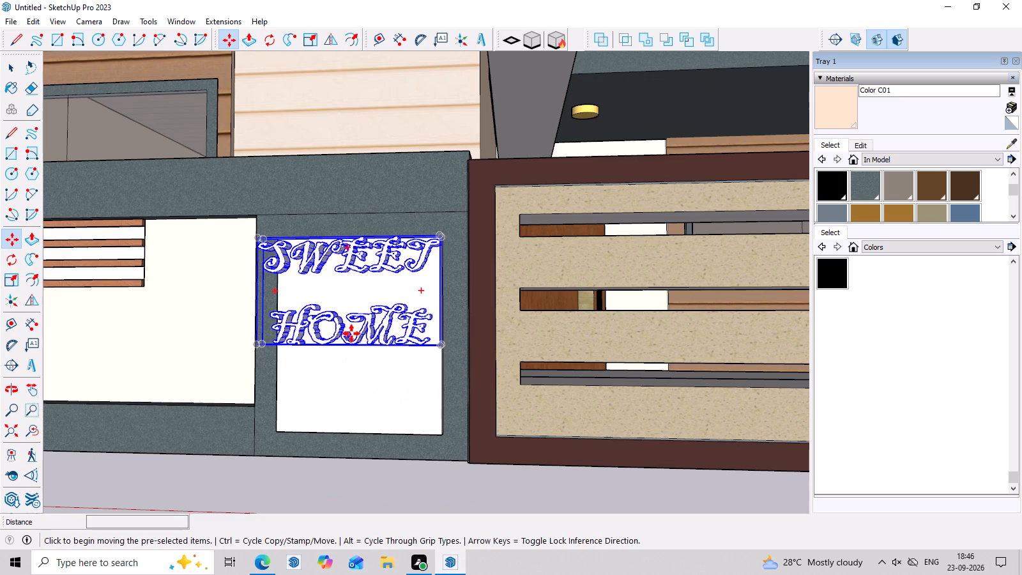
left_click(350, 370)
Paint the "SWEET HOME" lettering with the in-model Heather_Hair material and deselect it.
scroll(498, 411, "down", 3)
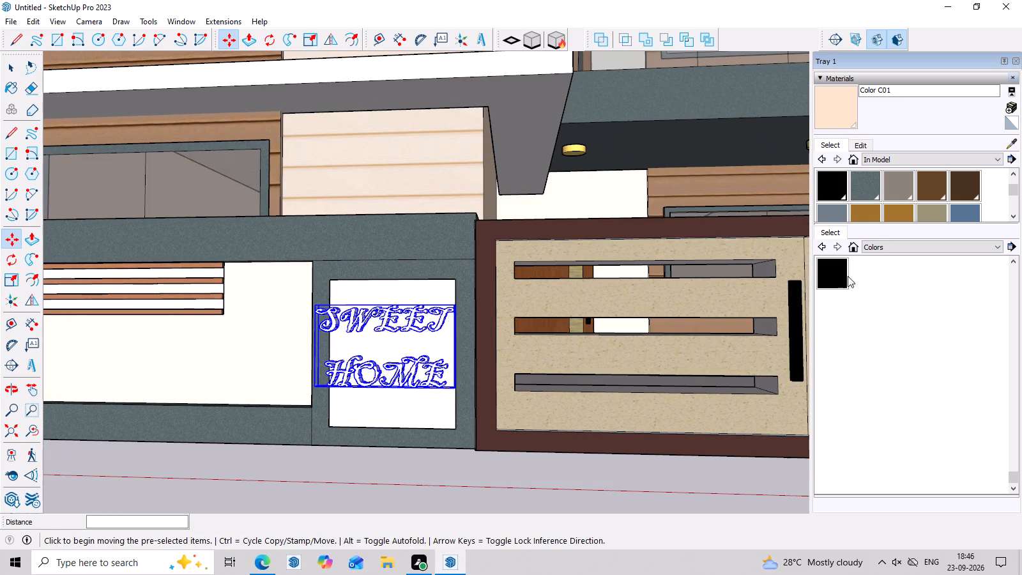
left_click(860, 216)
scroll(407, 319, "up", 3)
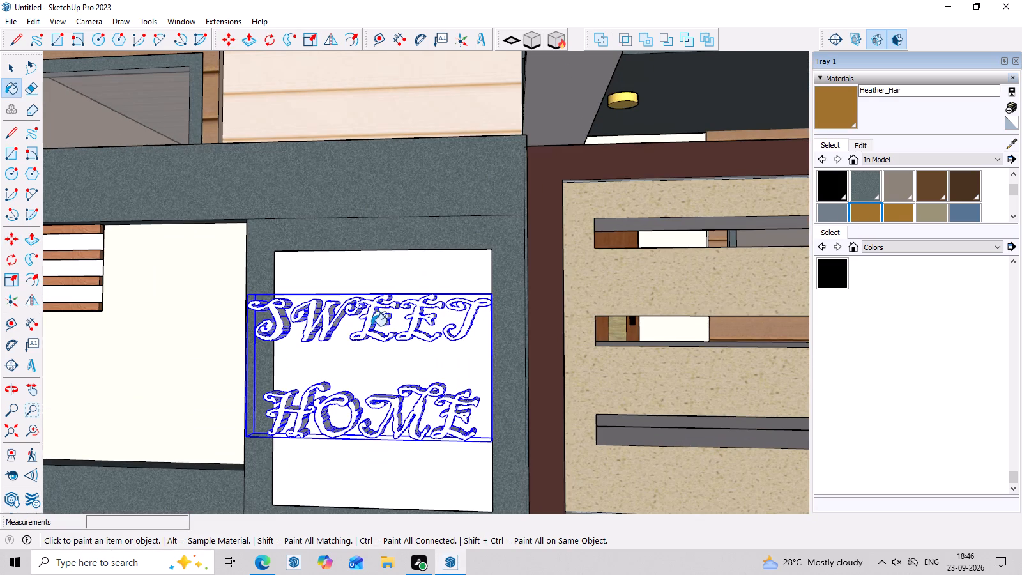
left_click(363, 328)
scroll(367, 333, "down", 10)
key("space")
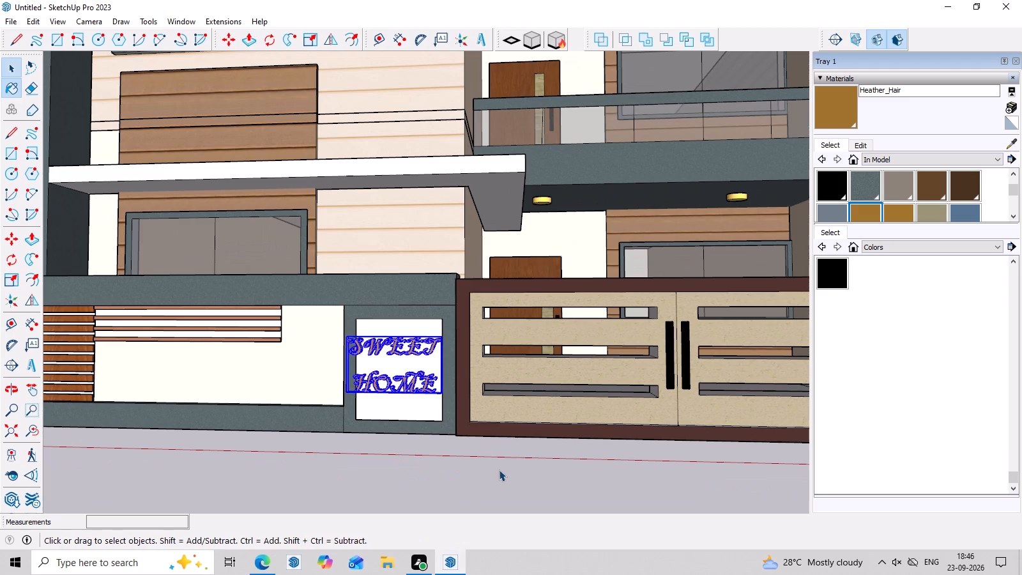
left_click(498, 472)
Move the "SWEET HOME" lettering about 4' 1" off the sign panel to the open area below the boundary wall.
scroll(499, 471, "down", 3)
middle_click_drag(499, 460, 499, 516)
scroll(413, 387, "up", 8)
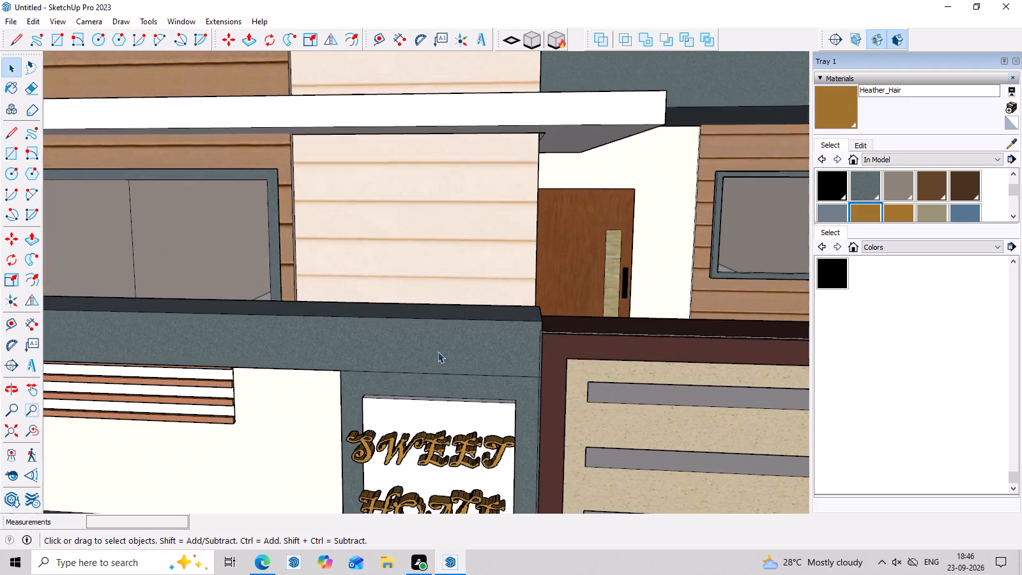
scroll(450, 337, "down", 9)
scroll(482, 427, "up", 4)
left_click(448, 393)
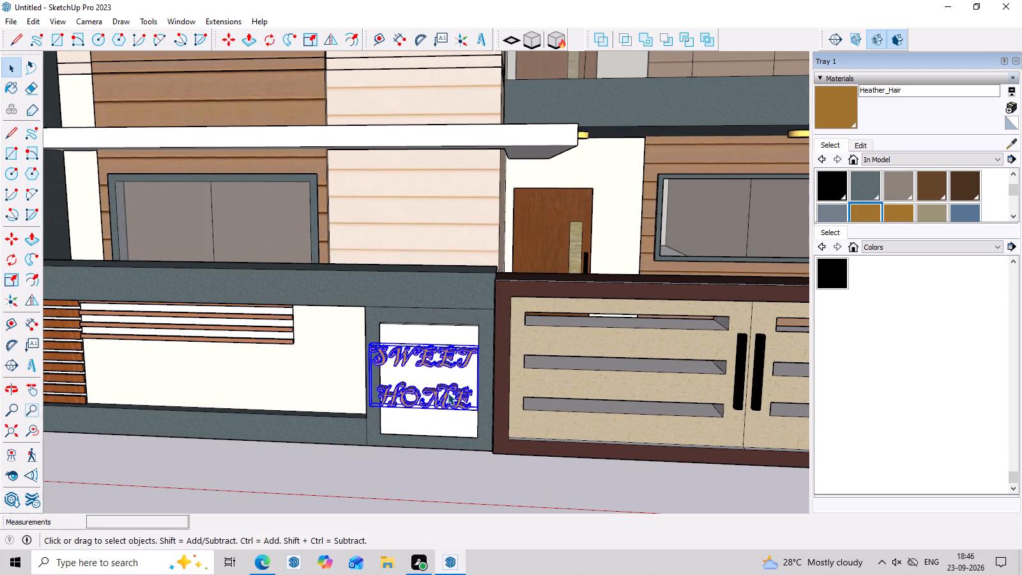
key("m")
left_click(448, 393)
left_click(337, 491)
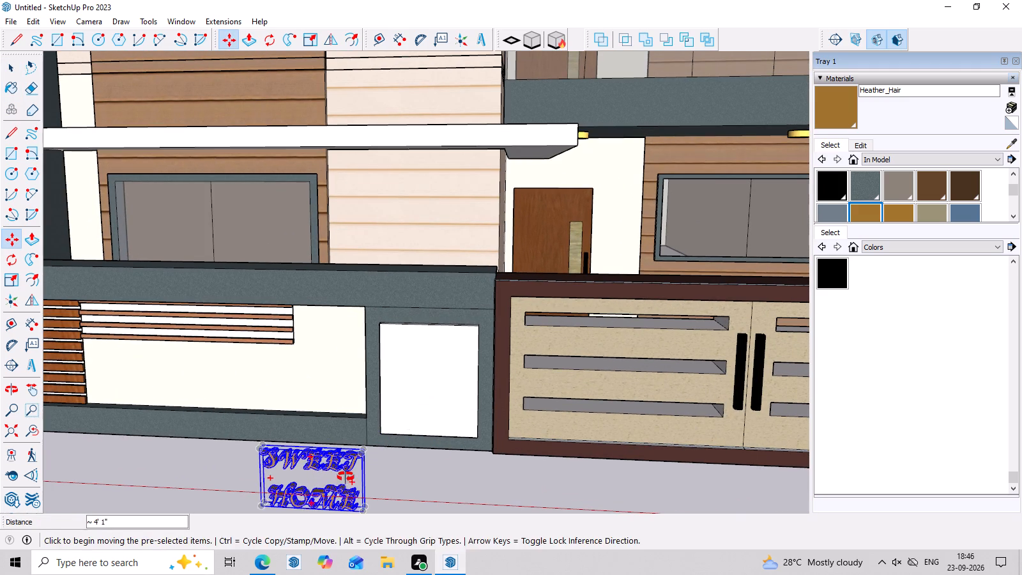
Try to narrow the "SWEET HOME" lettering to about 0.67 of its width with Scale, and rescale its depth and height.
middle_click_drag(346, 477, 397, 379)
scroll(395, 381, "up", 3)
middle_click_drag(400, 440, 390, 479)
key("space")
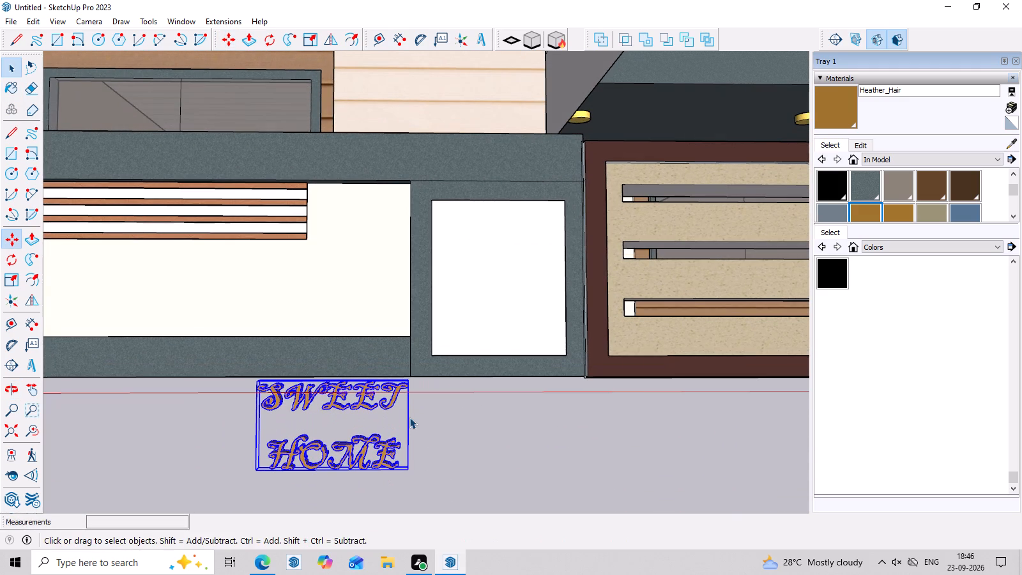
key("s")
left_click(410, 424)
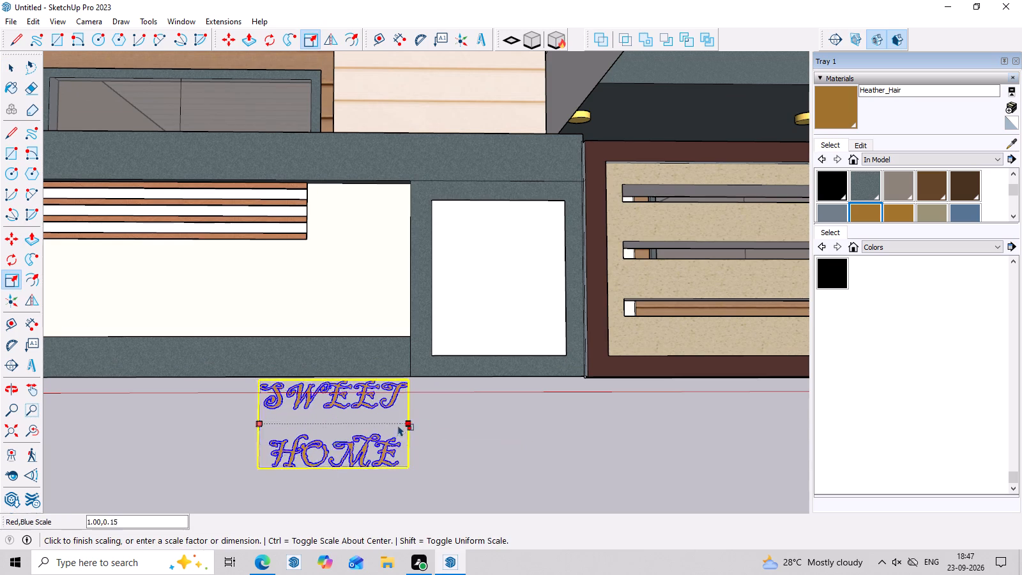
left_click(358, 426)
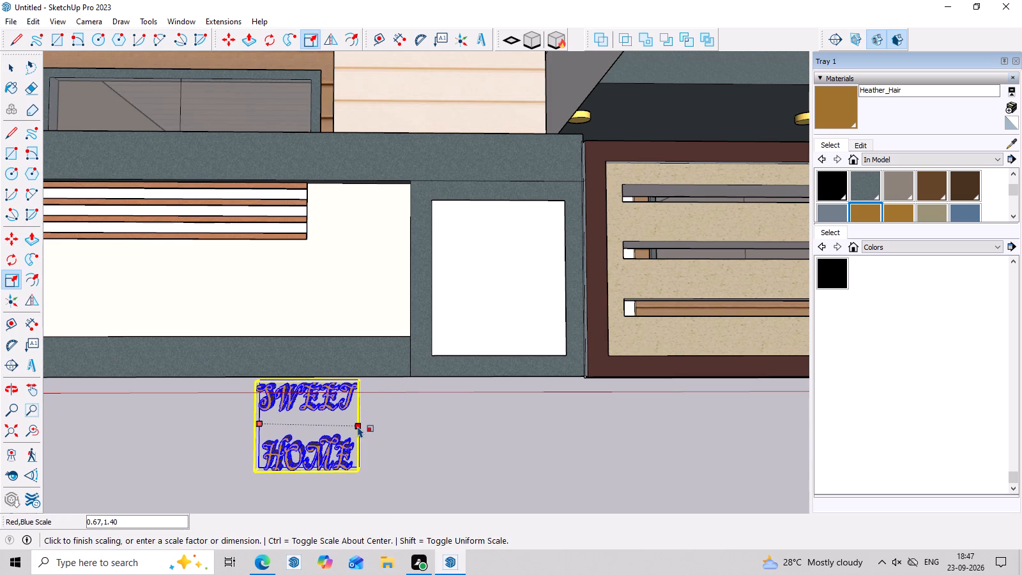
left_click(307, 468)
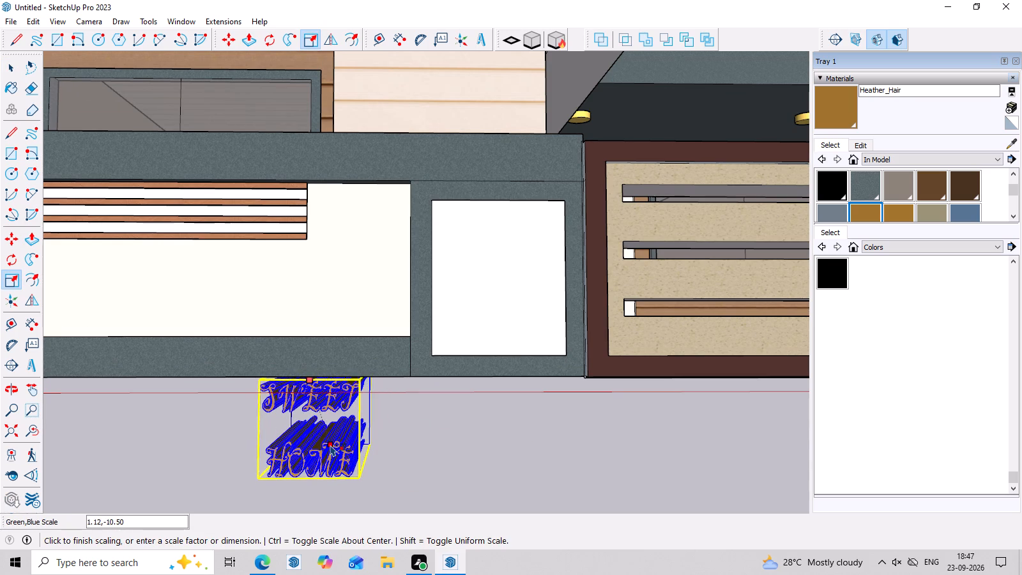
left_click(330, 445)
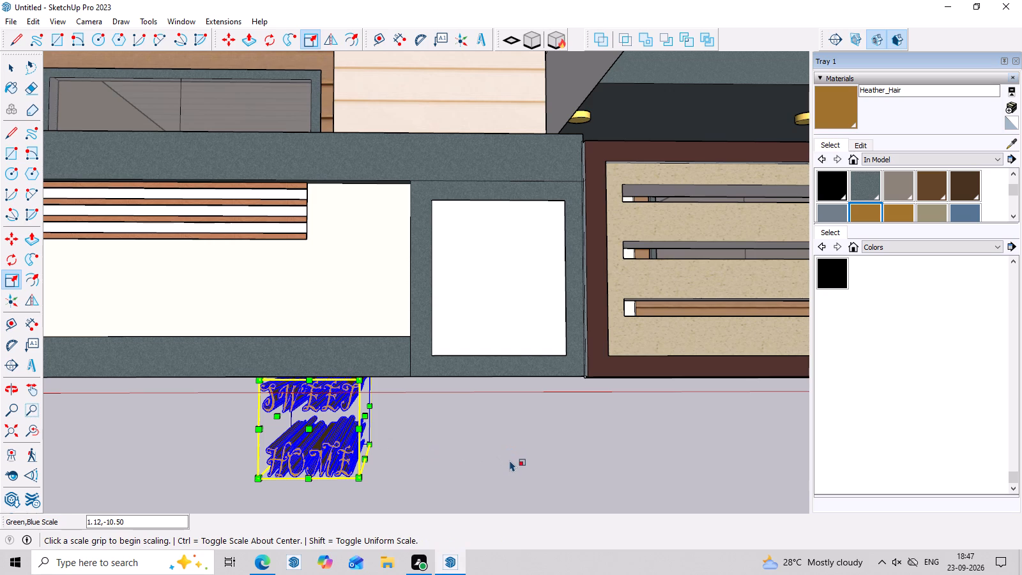
Delete the distorted "SWEET HOME" lettering.
key("Delete")
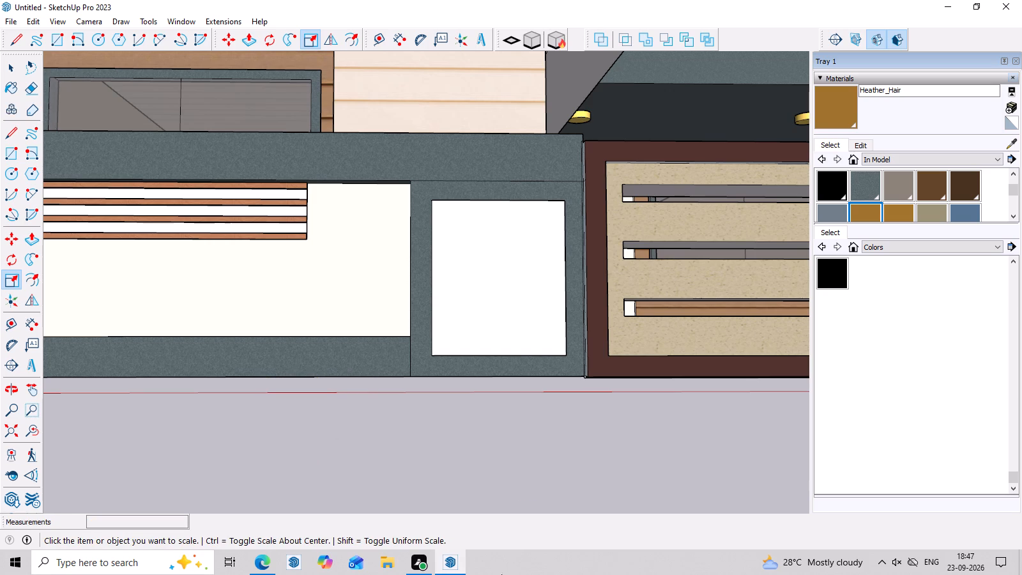
Start a new 3D text and set its font to Elephant in the Regular style.
left_click(474, 35)
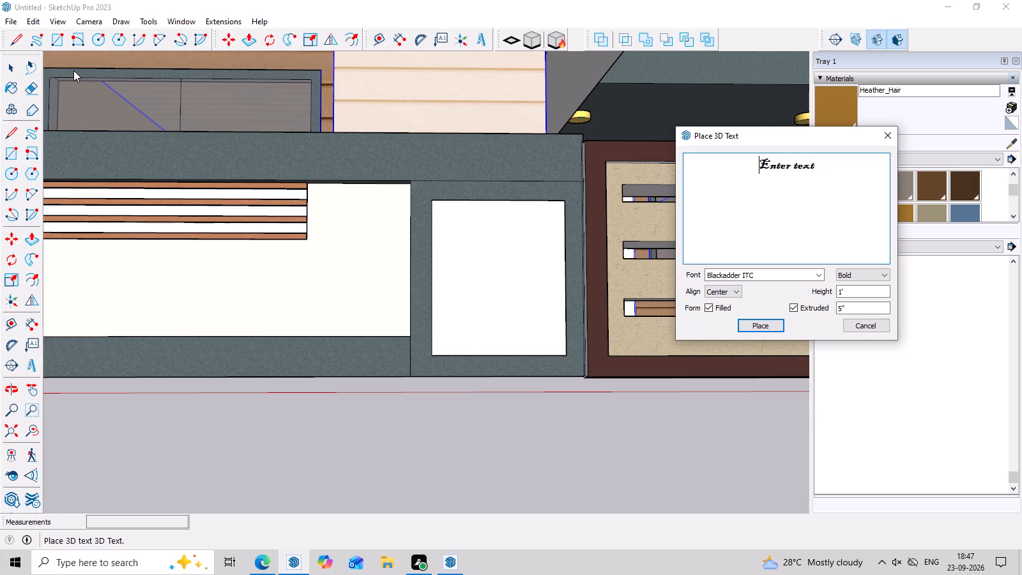
middle_click_drag(73, 70, 75, 47)
scroll(74, 44, "down", 6)
left_click(775, 194)
left_click(759, 275)
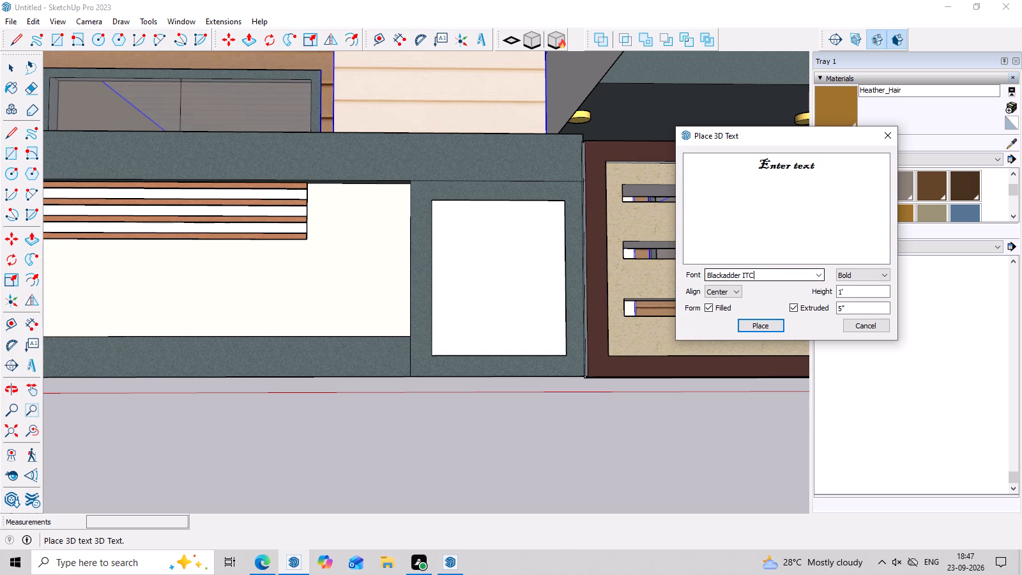
left_click(819, 273)
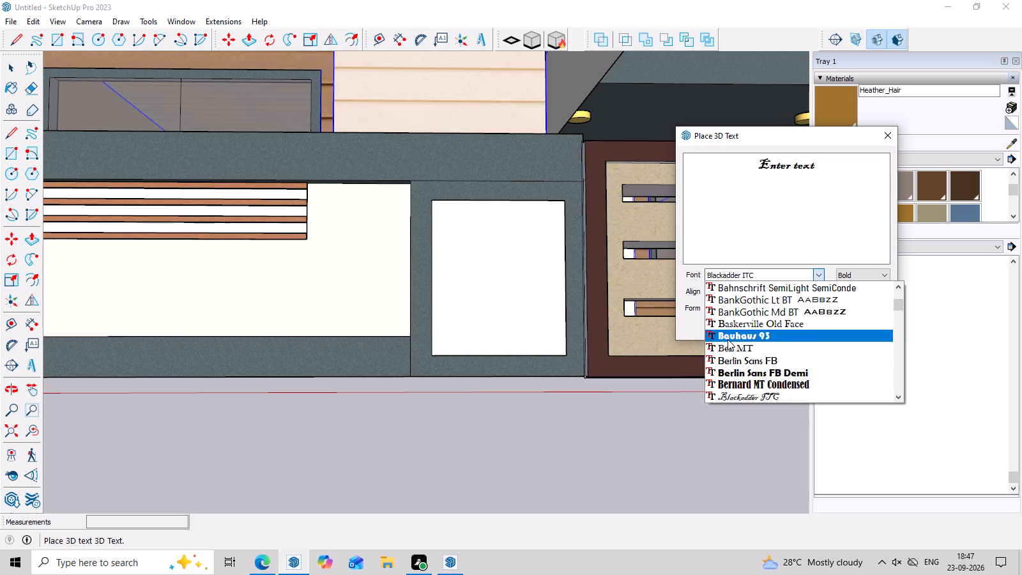
scroll(728, 339, "down", 15)
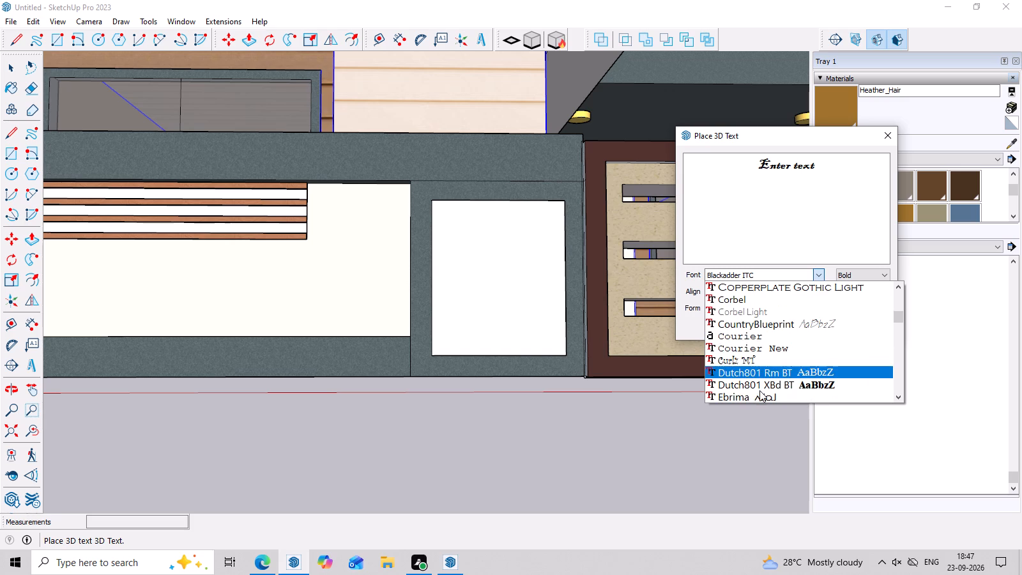
scroll(760, 399, "up", 4)
scroll(760, 399, "down", 6)
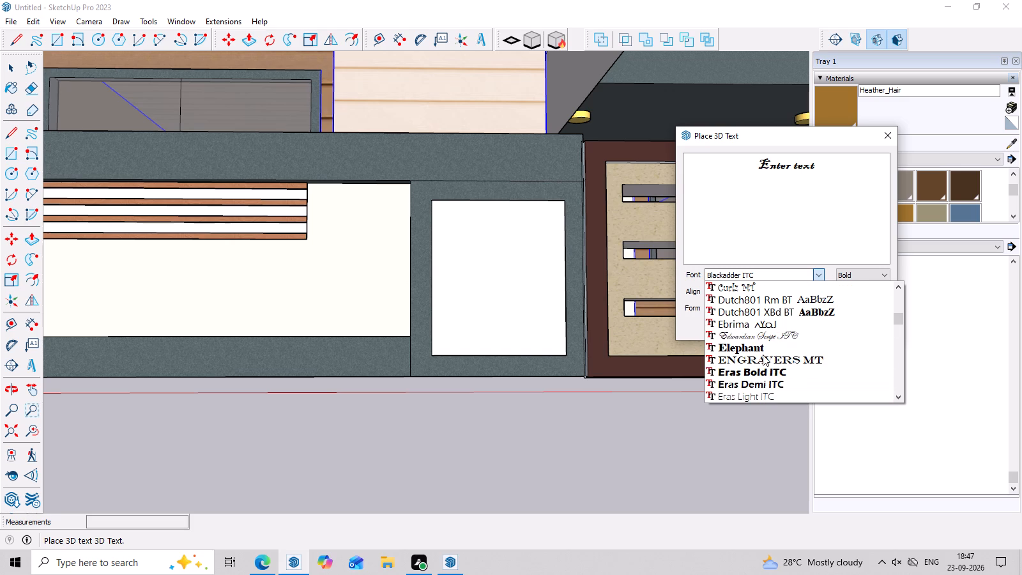
scroll(751, 342, "up", 3)
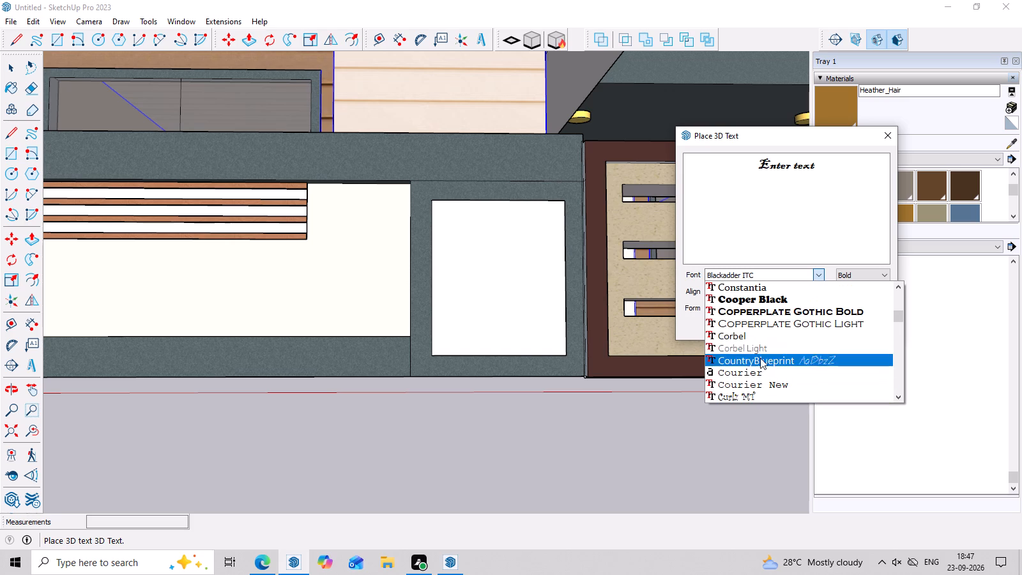
scroll(772, 348, "down", 3)
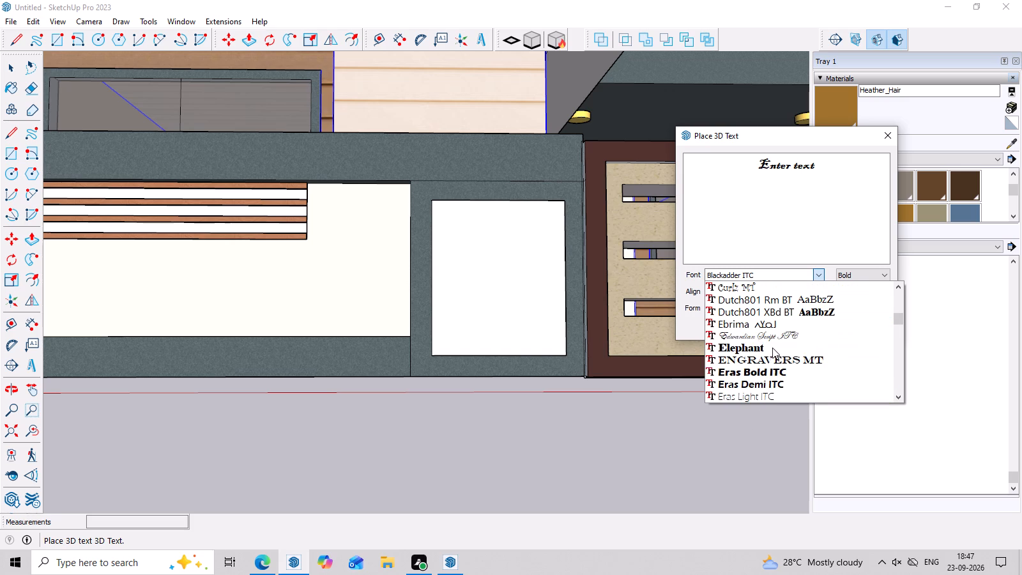
left_click(767, 351)
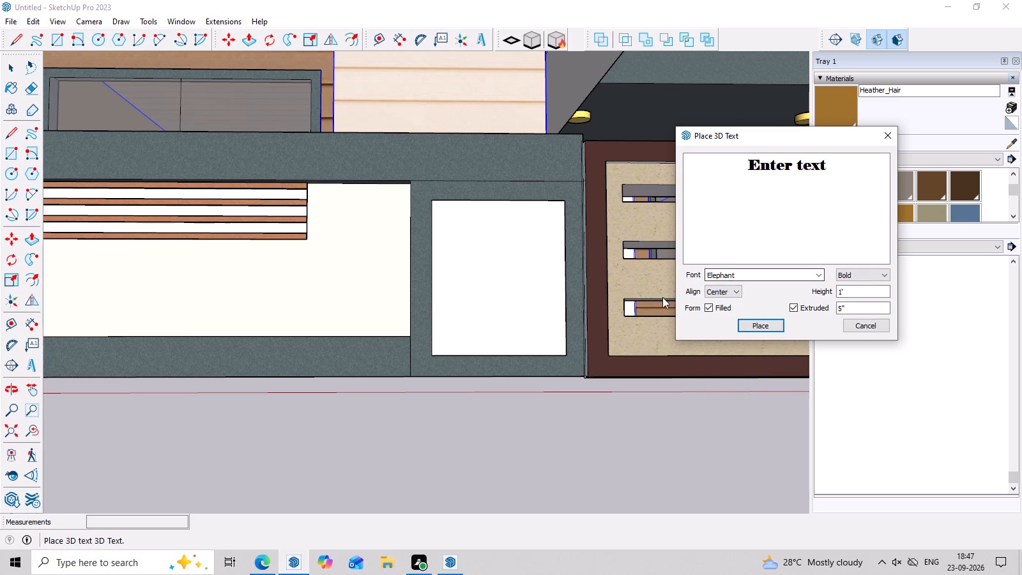
left_click(878, 275)
left_click(874, 285)
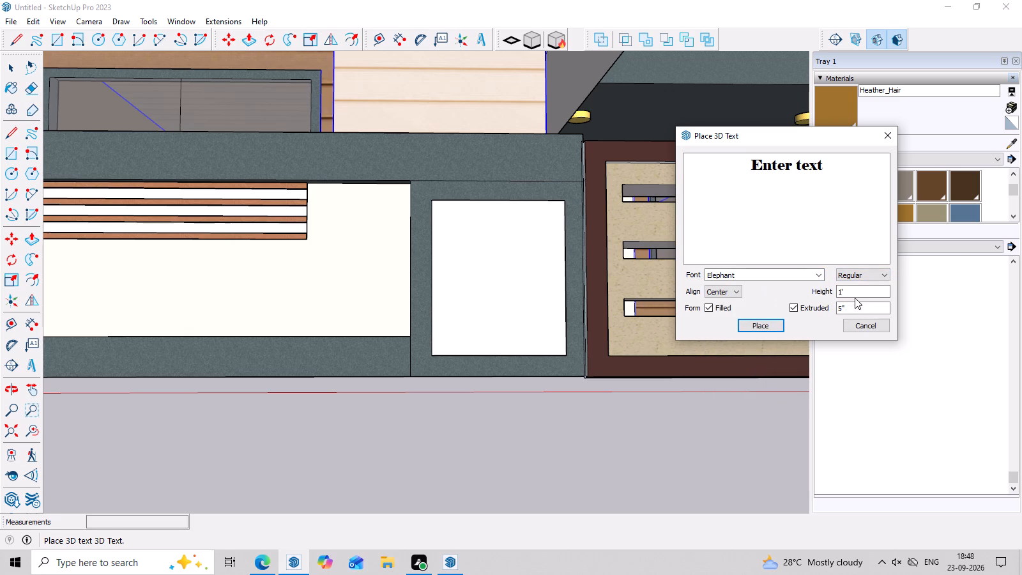
Set the 3D text's height to 1' and its extrusion to 2.
left_click(857, 290)
left_click(856, 307)
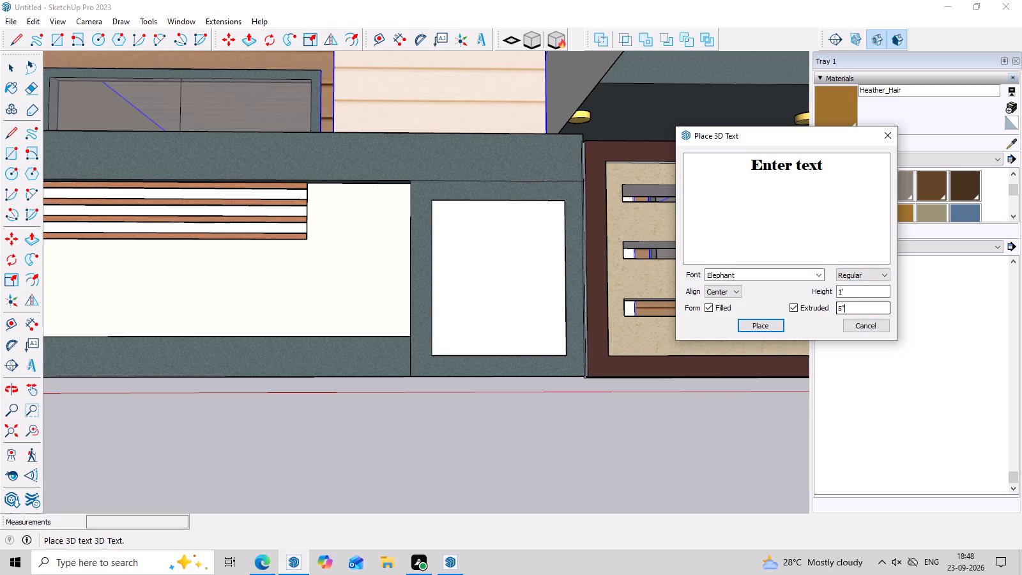
left_click(851, 295)
key("BackSpace")
key("BackSpace")
key("1")
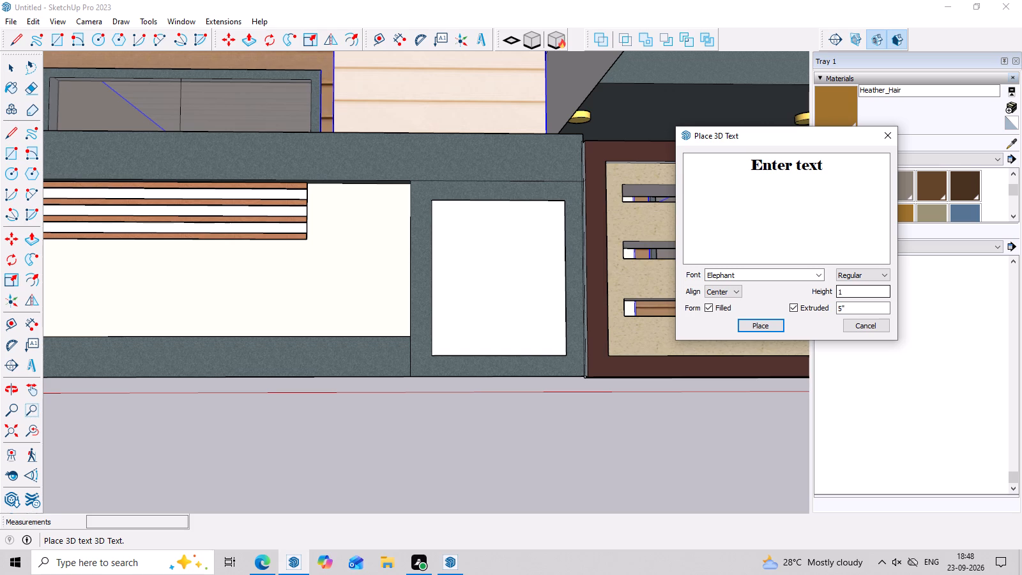
left_click(844, 307)
key("BackSpace")
key("BackSpace")
key("BackSpace")
key("2")
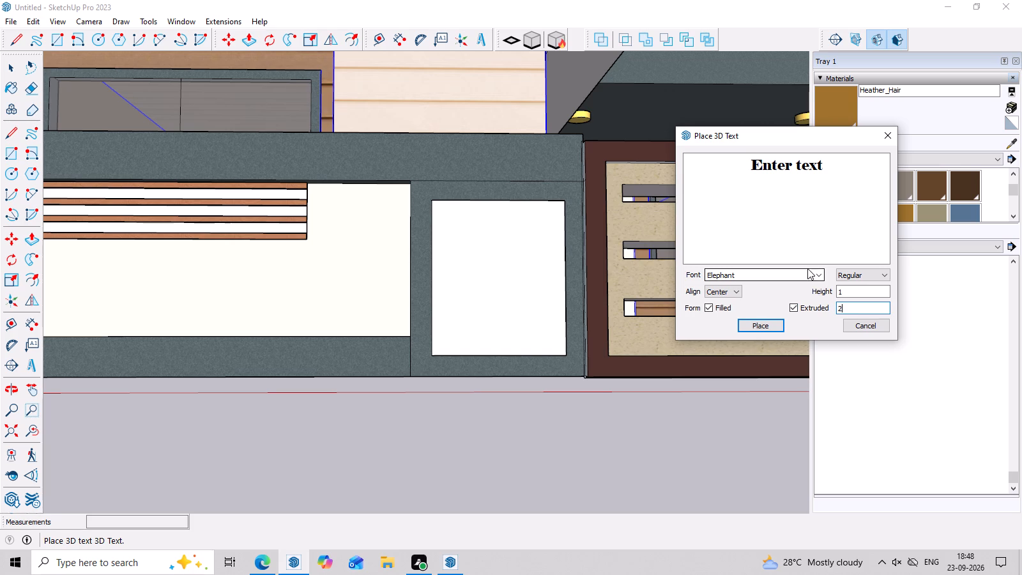
left_click(845, 297)
key("apostrophe")
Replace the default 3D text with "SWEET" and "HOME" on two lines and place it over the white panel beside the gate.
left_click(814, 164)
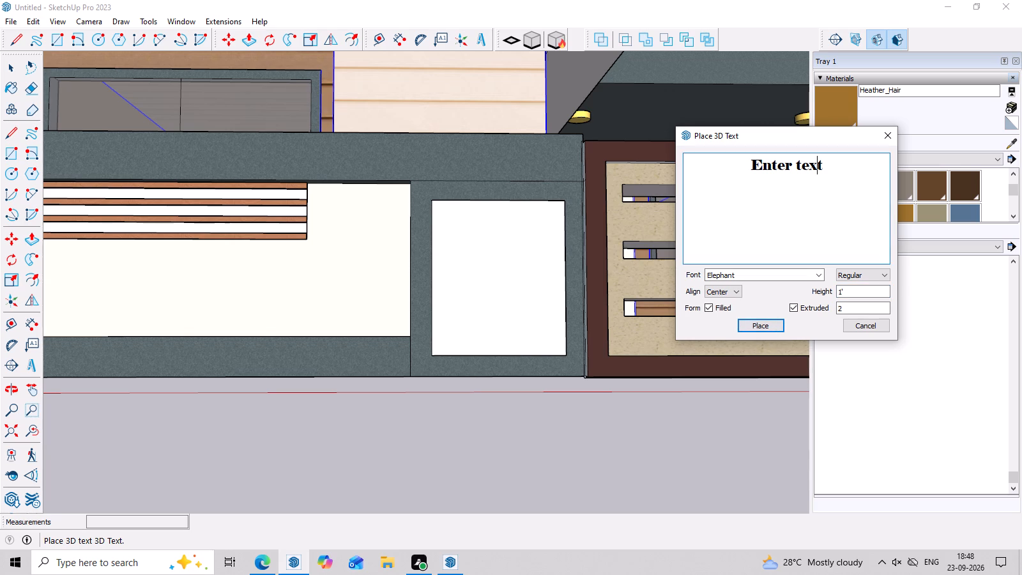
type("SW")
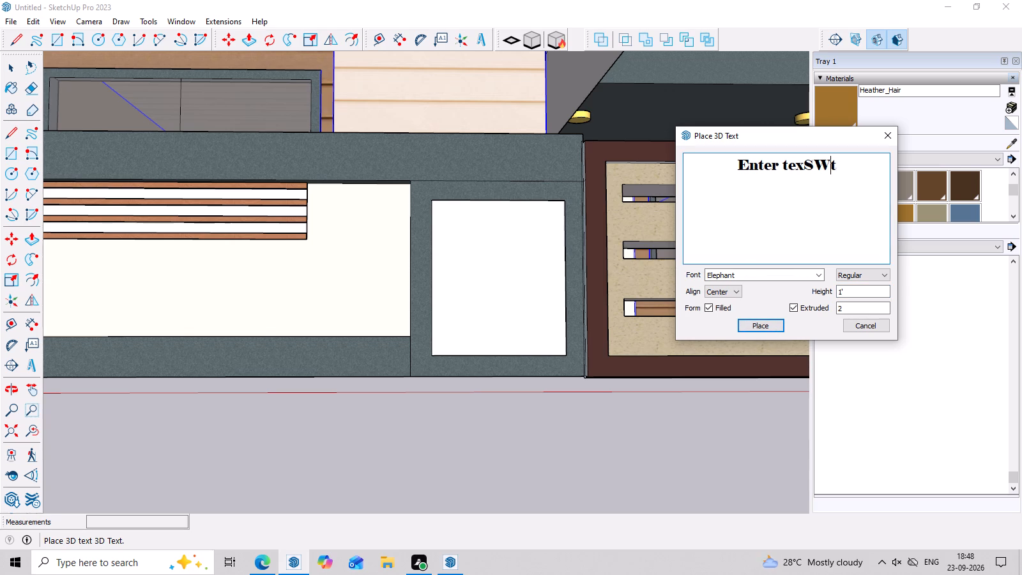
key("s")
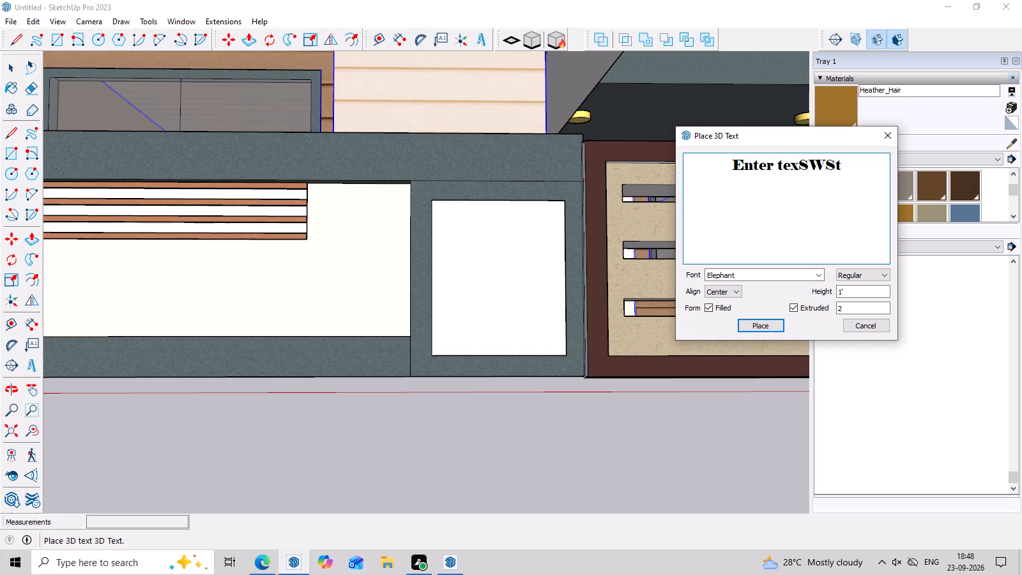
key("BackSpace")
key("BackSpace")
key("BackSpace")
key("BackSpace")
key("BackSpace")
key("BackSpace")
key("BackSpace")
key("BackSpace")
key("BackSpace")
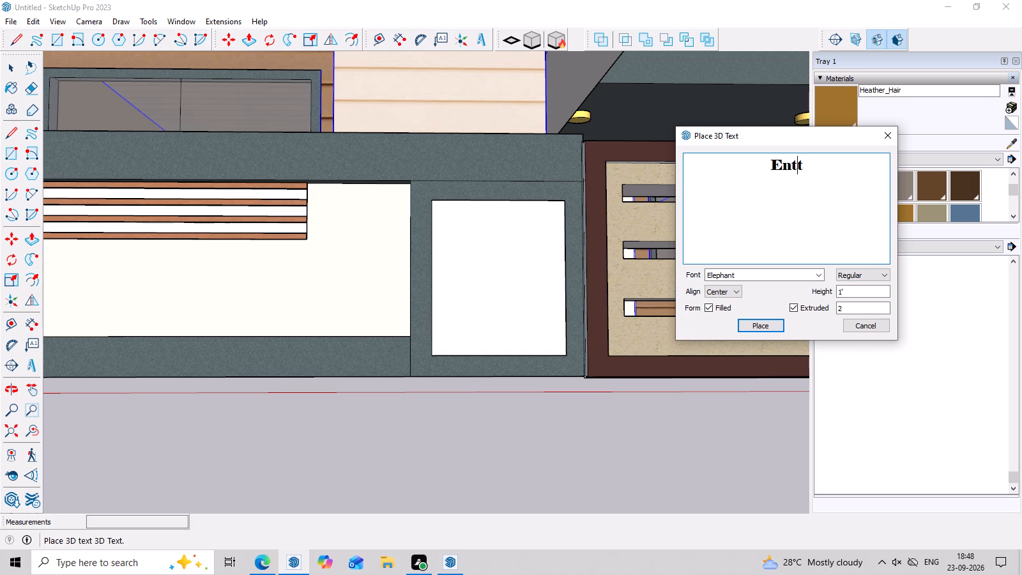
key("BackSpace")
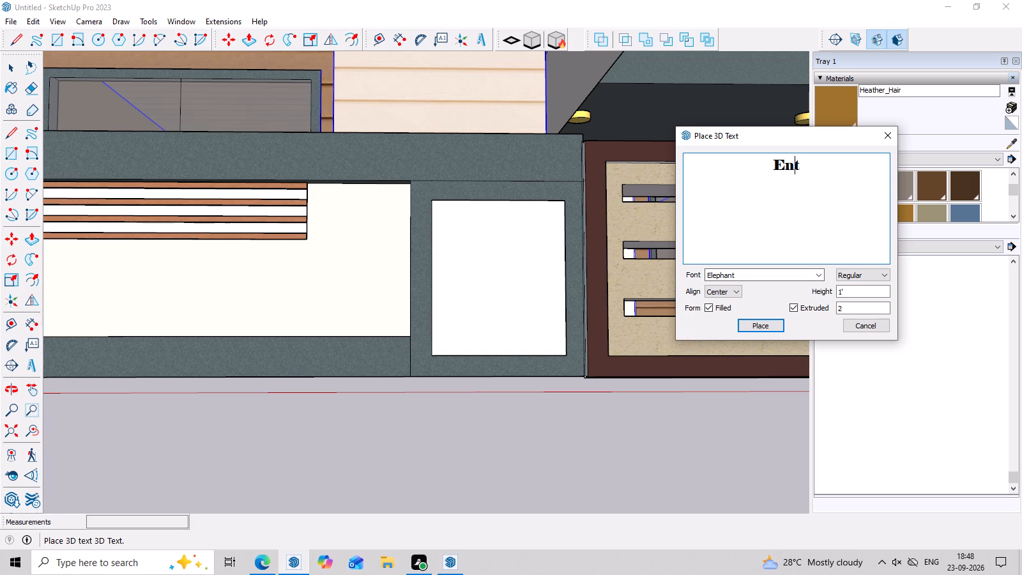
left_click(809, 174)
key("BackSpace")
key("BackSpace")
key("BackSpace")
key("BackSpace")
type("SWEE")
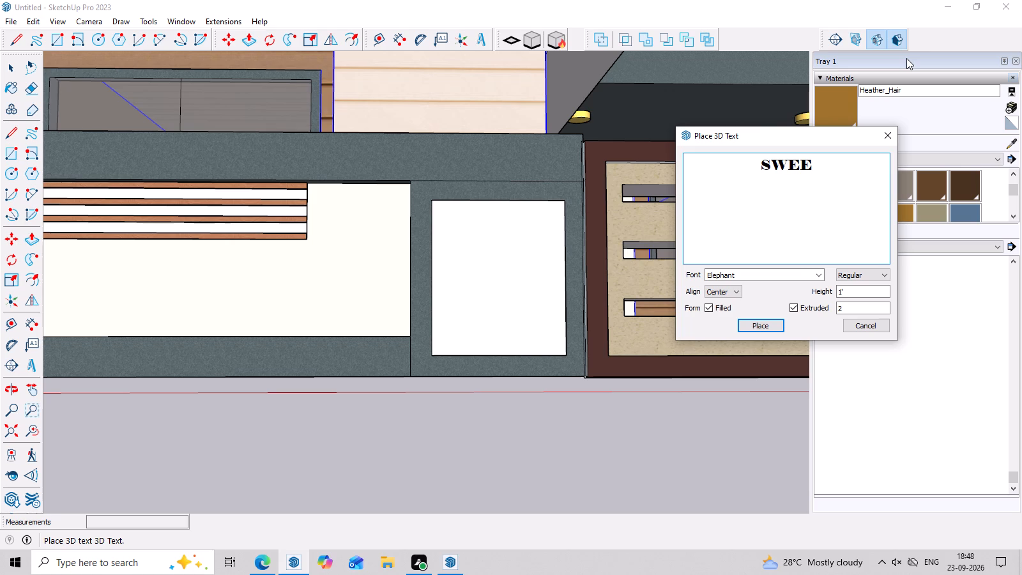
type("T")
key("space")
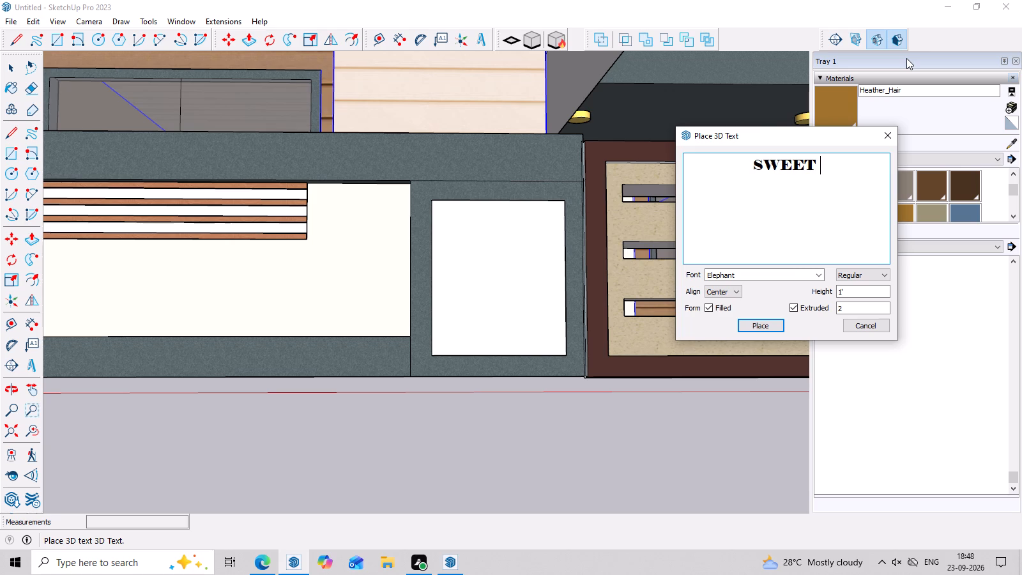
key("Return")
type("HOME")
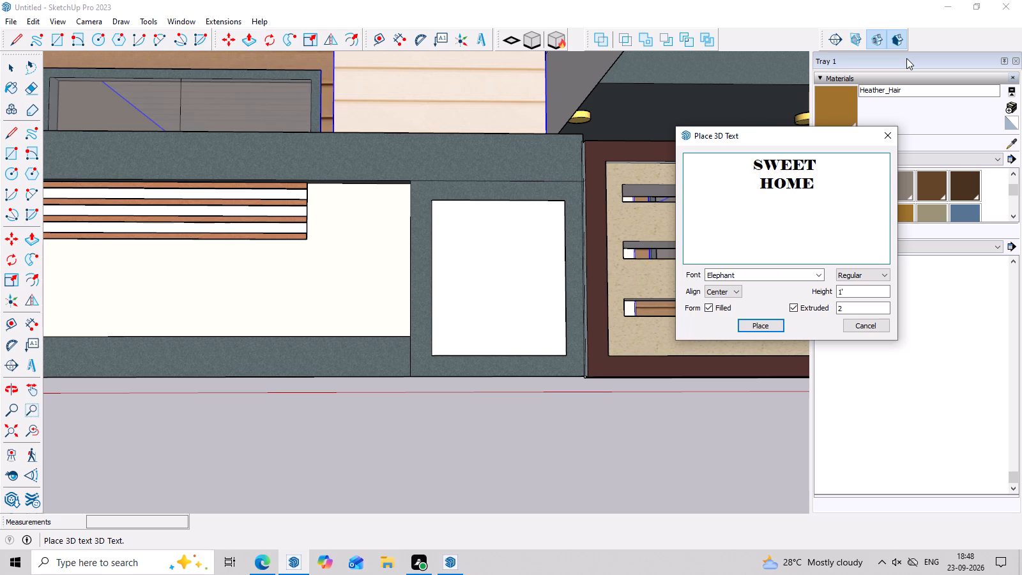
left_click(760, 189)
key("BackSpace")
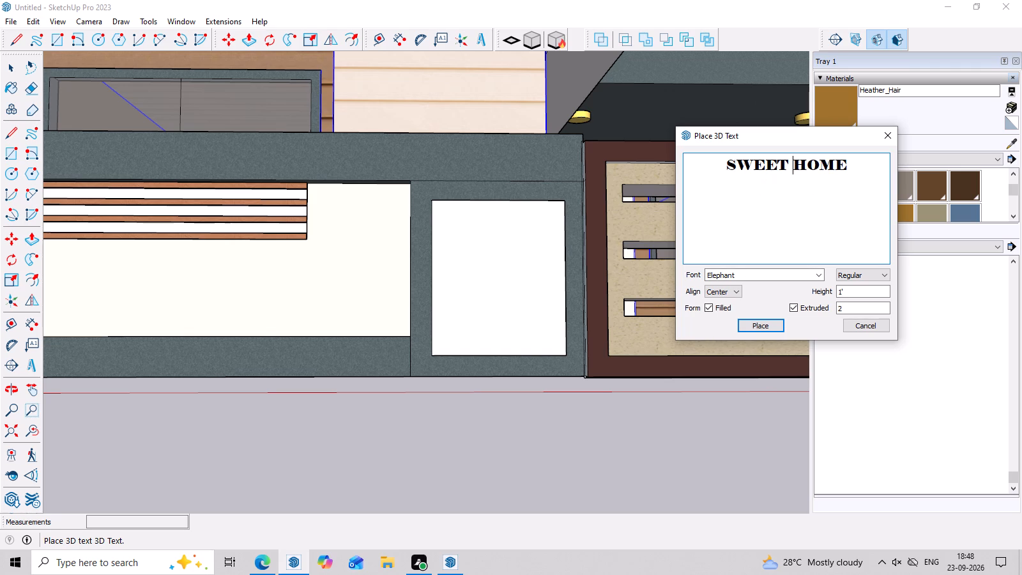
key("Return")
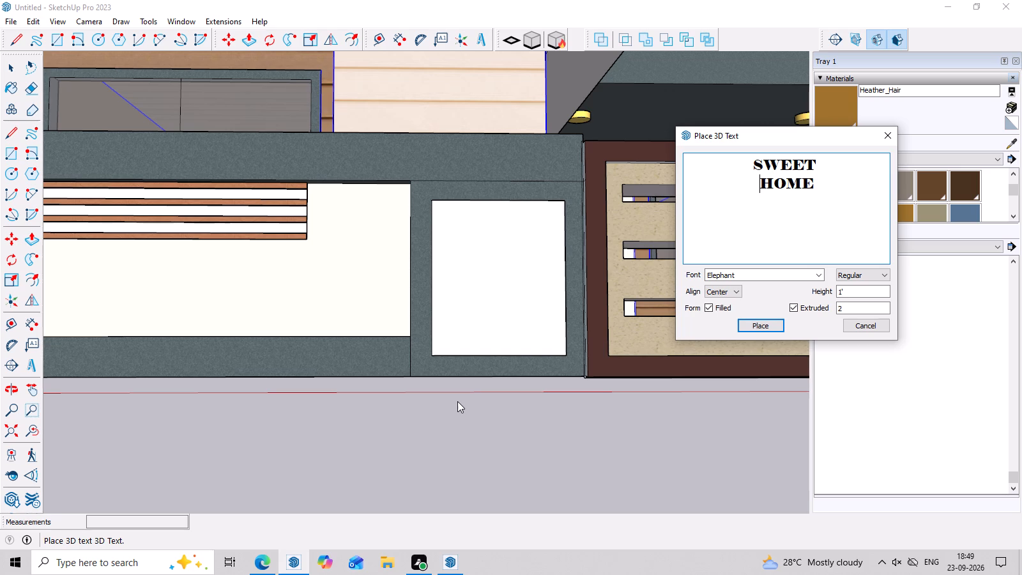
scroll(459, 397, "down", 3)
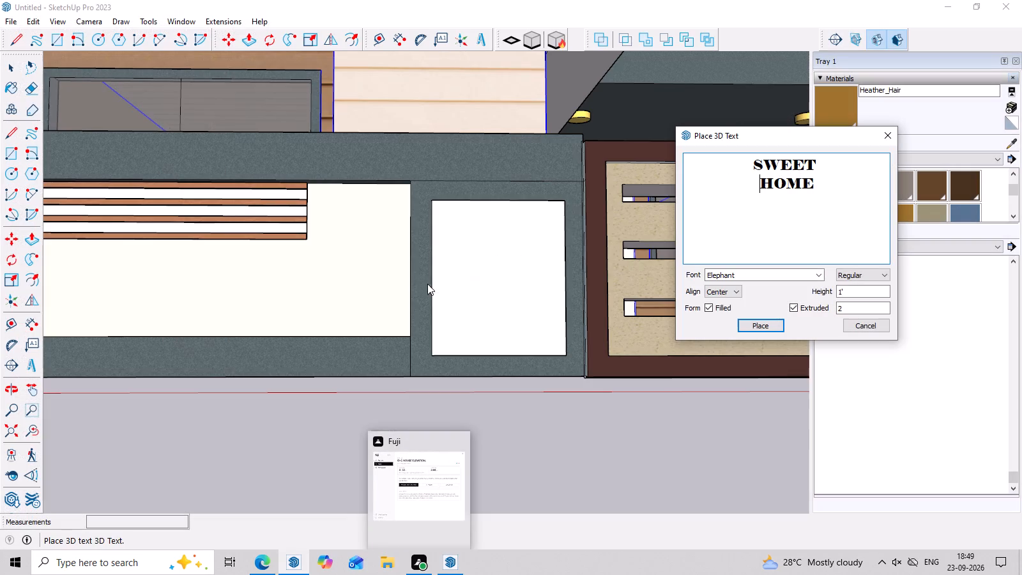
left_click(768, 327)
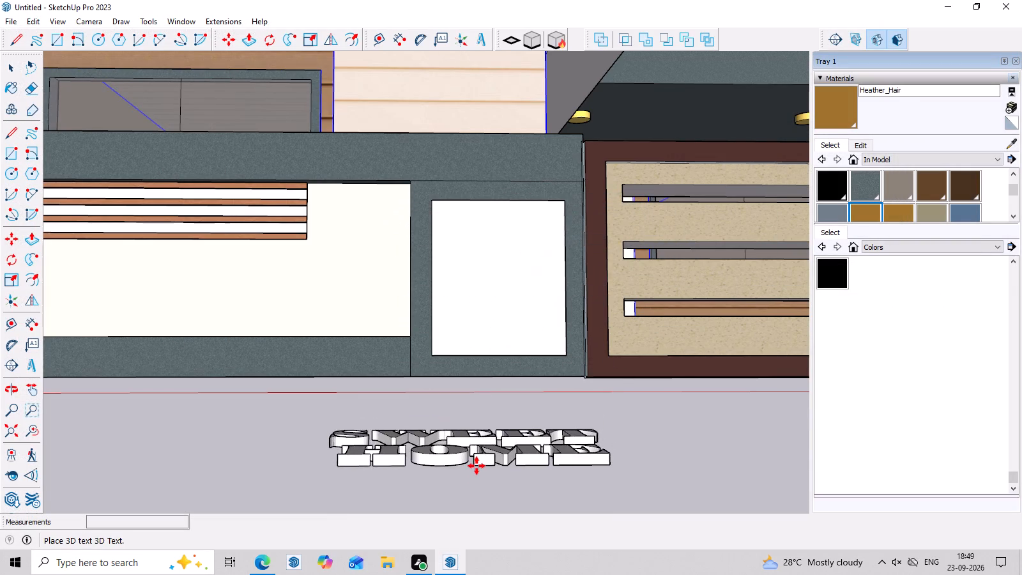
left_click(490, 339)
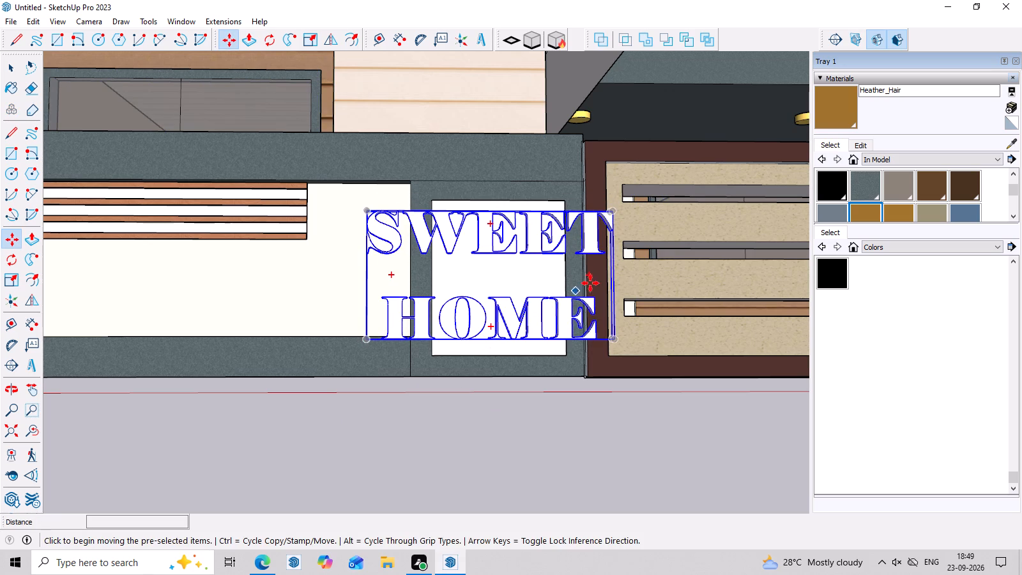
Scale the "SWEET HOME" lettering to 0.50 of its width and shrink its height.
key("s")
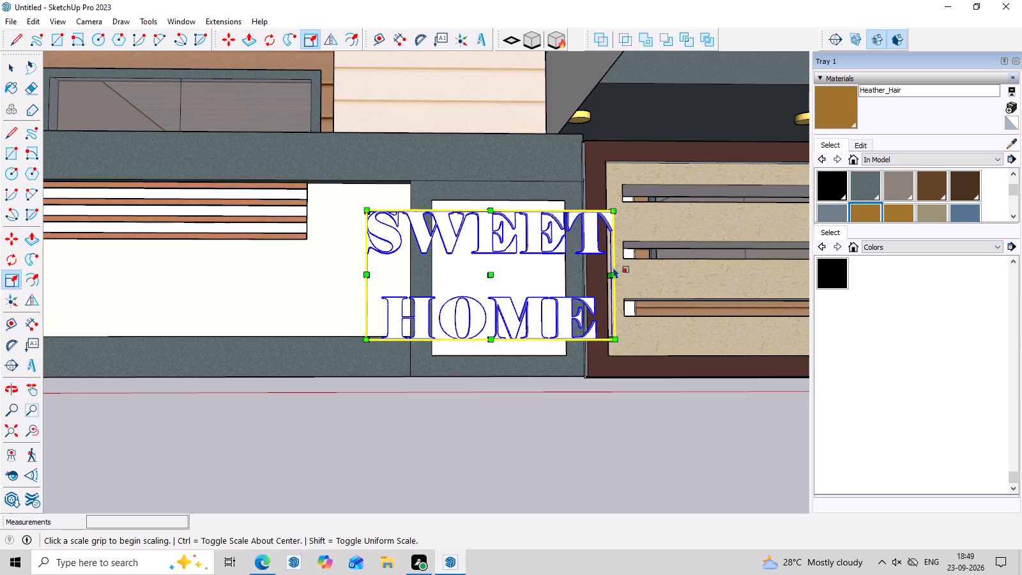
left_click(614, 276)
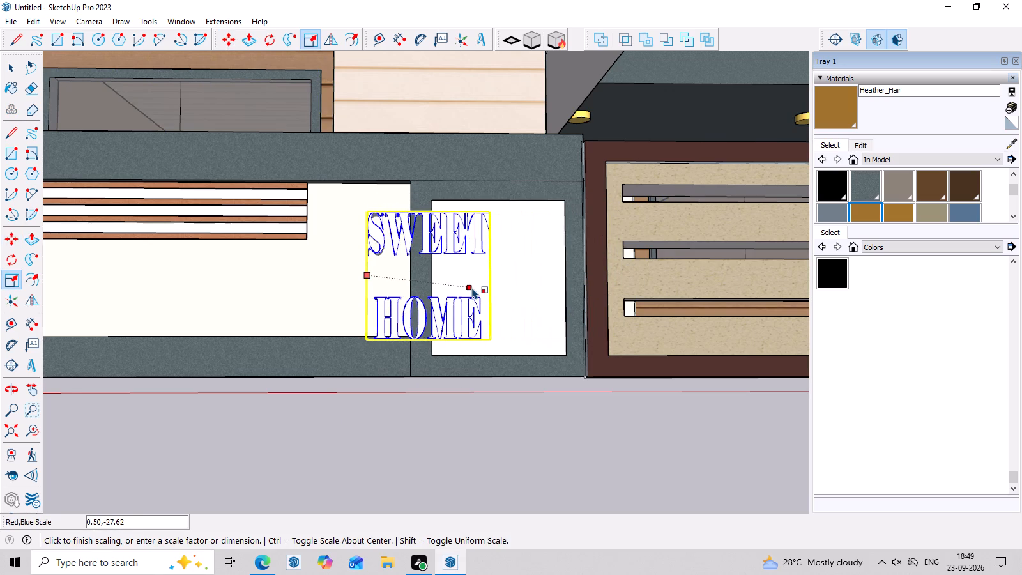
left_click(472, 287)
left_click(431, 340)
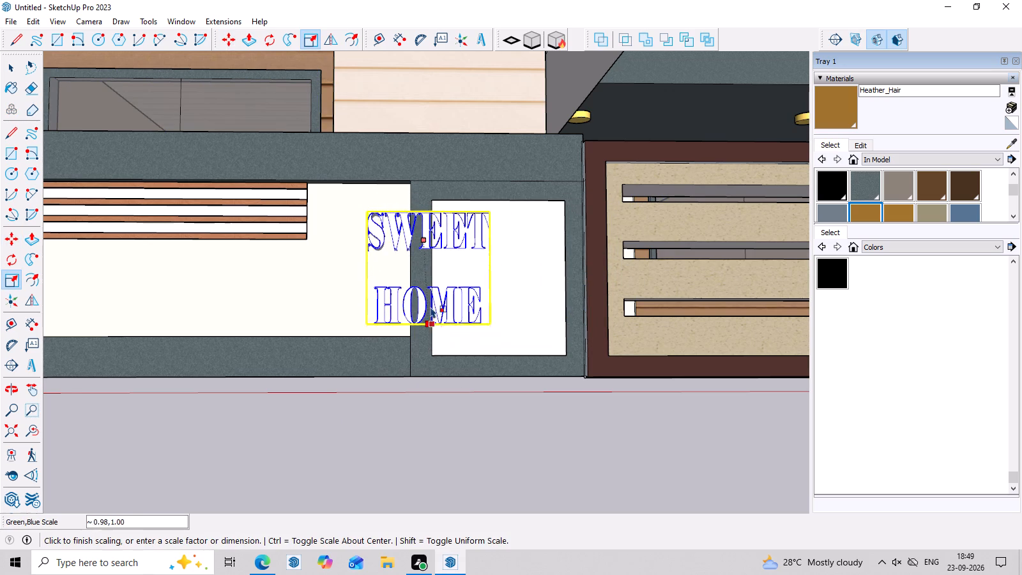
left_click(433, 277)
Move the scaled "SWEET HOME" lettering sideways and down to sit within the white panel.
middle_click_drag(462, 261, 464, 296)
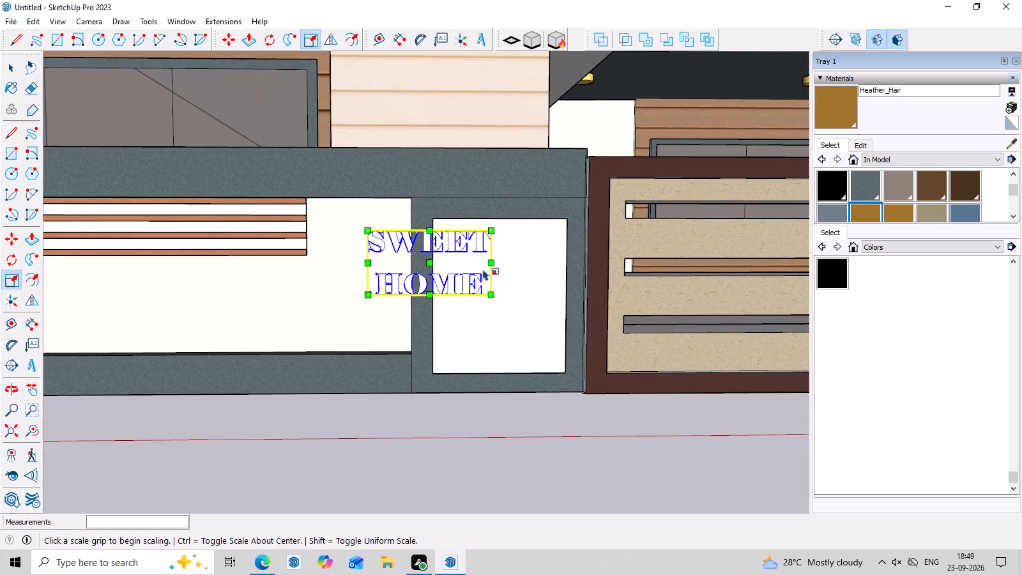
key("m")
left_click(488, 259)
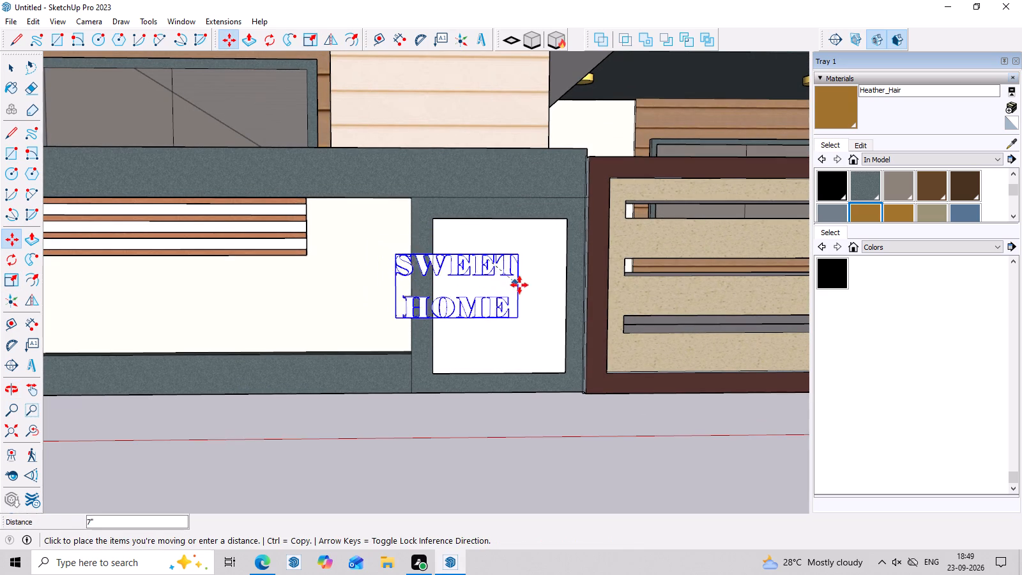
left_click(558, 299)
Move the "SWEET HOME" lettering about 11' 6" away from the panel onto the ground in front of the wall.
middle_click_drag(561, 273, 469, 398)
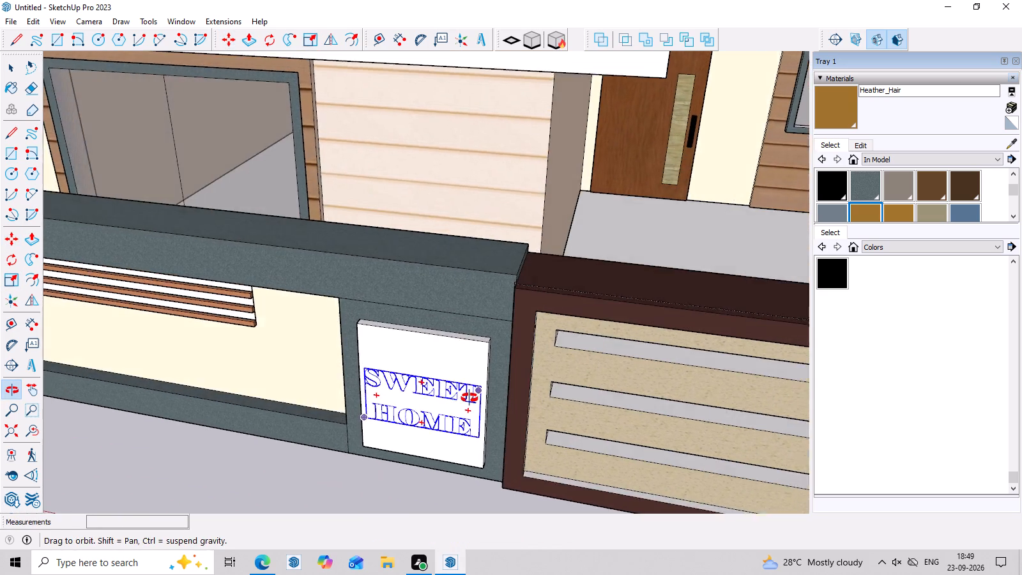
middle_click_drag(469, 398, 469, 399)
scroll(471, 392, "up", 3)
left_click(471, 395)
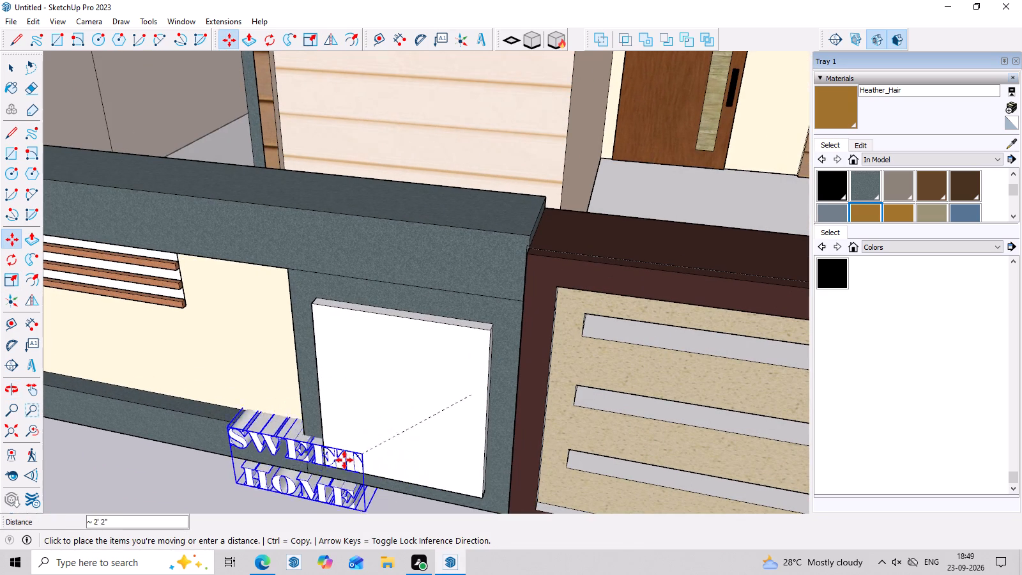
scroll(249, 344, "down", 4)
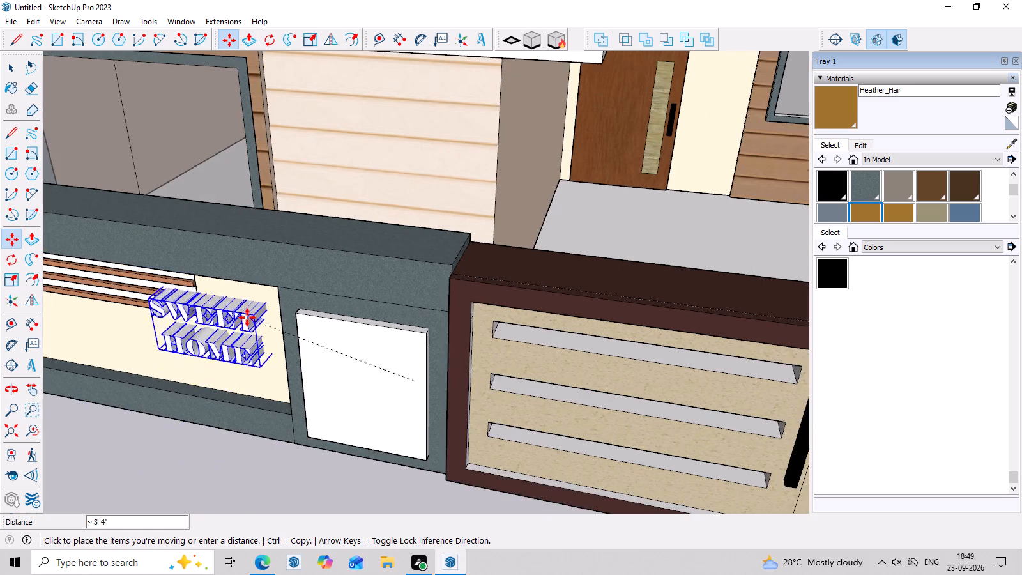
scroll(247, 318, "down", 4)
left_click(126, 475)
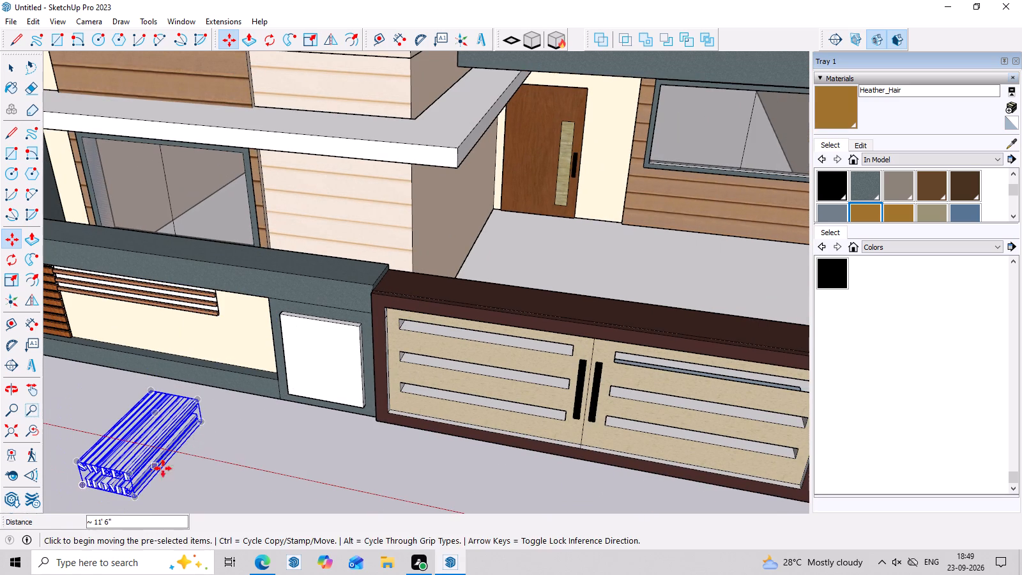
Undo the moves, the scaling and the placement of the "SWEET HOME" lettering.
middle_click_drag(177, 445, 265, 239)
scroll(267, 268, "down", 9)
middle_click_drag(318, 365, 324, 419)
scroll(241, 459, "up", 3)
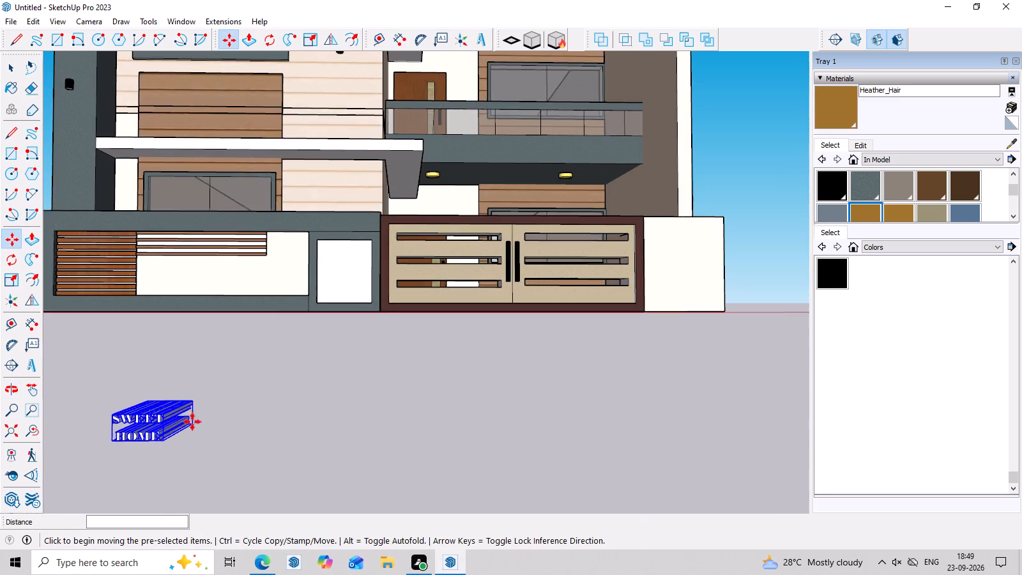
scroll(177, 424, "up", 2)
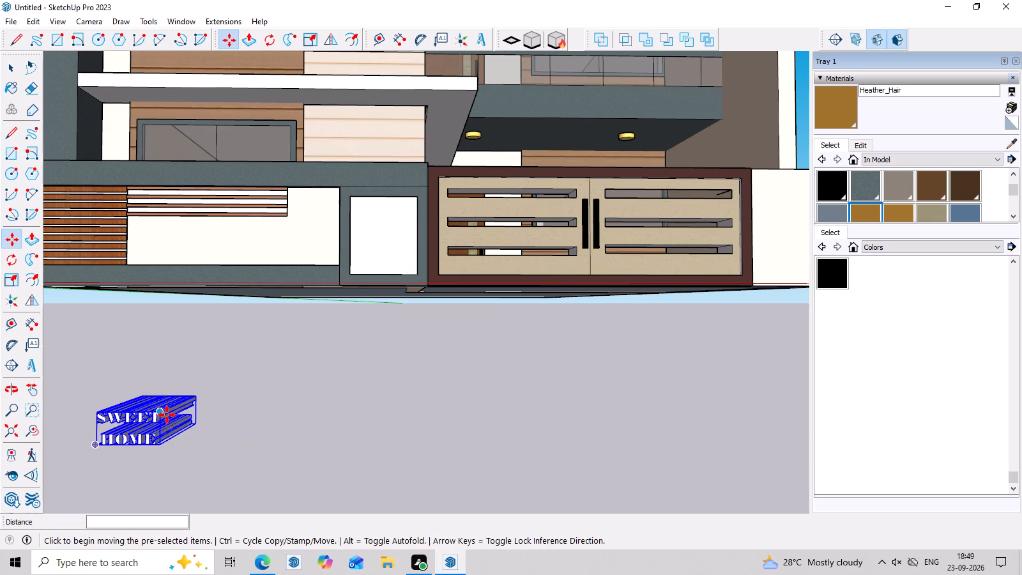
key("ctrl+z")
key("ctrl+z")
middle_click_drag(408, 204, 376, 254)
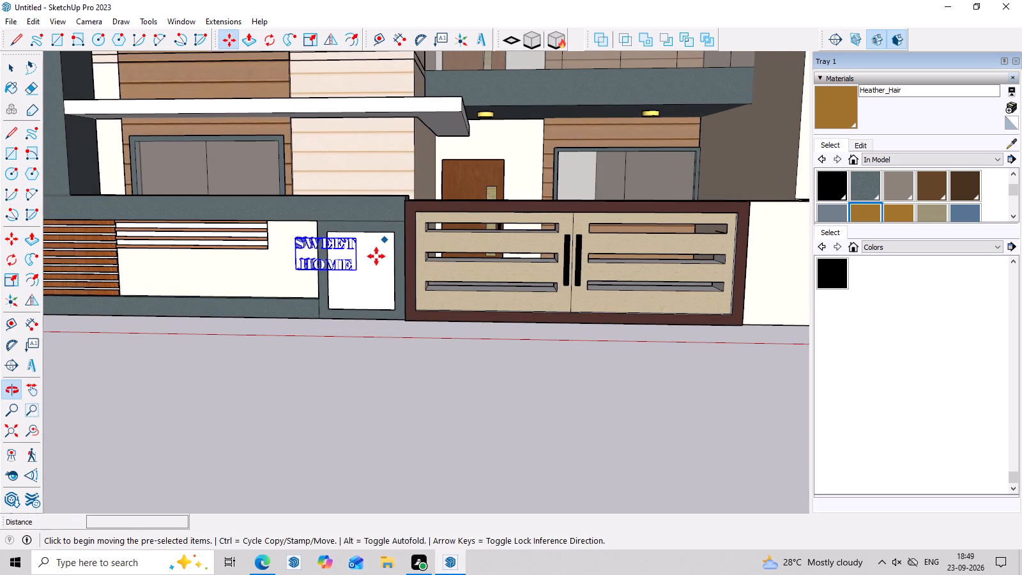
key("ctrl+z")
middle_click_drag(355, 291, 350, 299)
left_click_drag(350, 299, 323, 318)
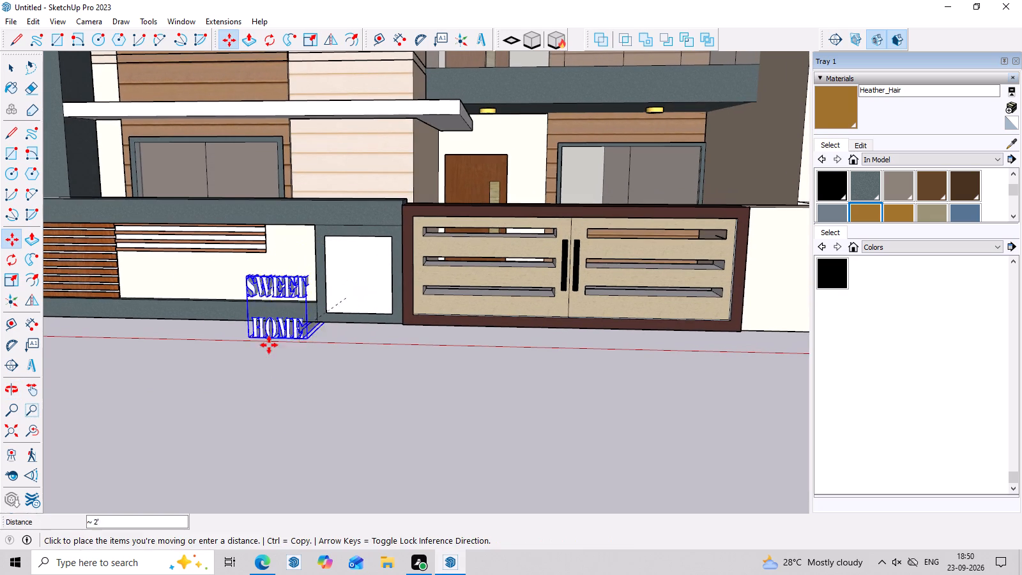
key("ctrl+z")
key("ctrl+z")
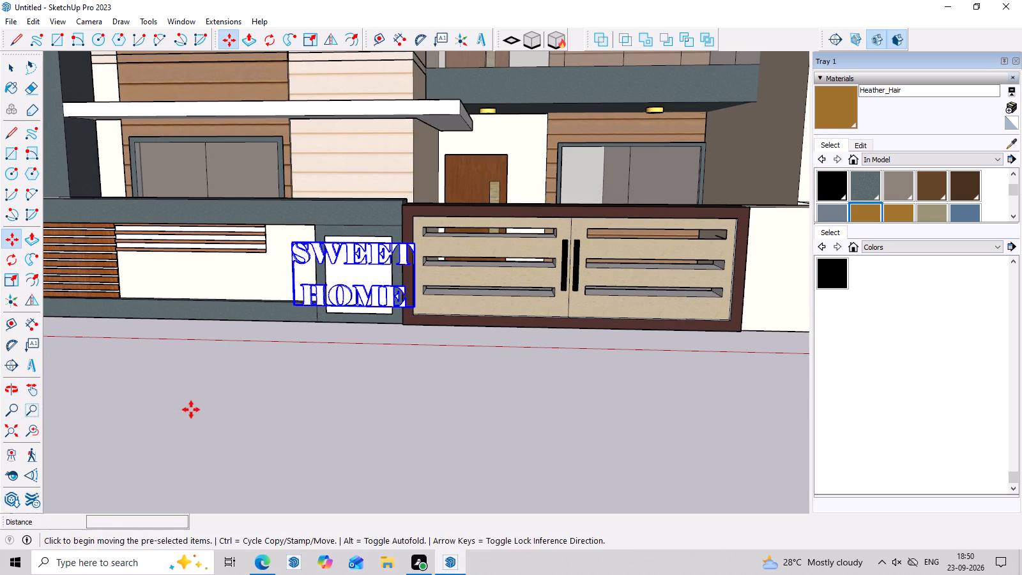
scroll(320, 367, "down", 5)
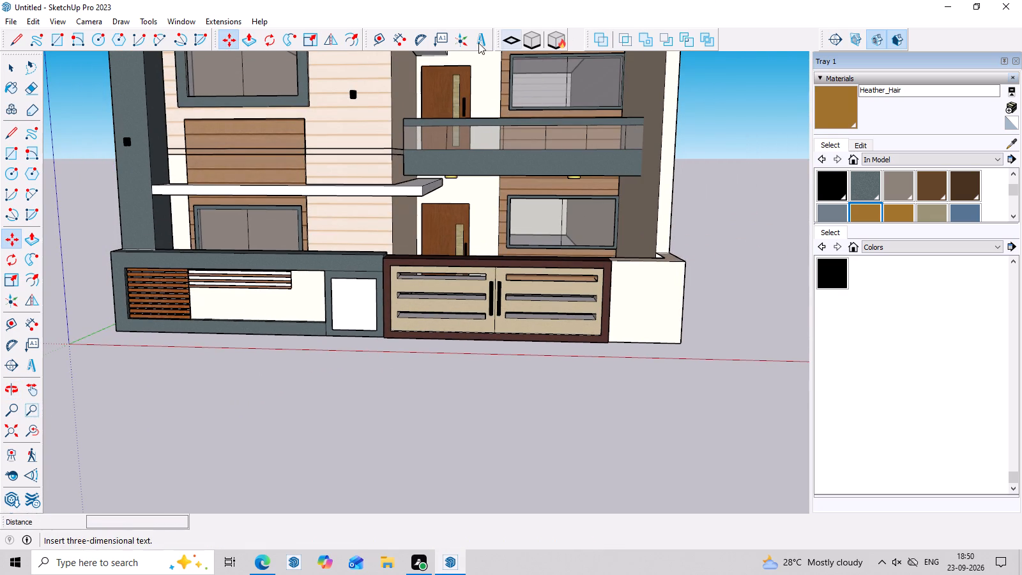
Create a new 3D text with extrusion 5, keeping the default "Enter text" wording, and place it over the white panel.
left_click(478, 43)
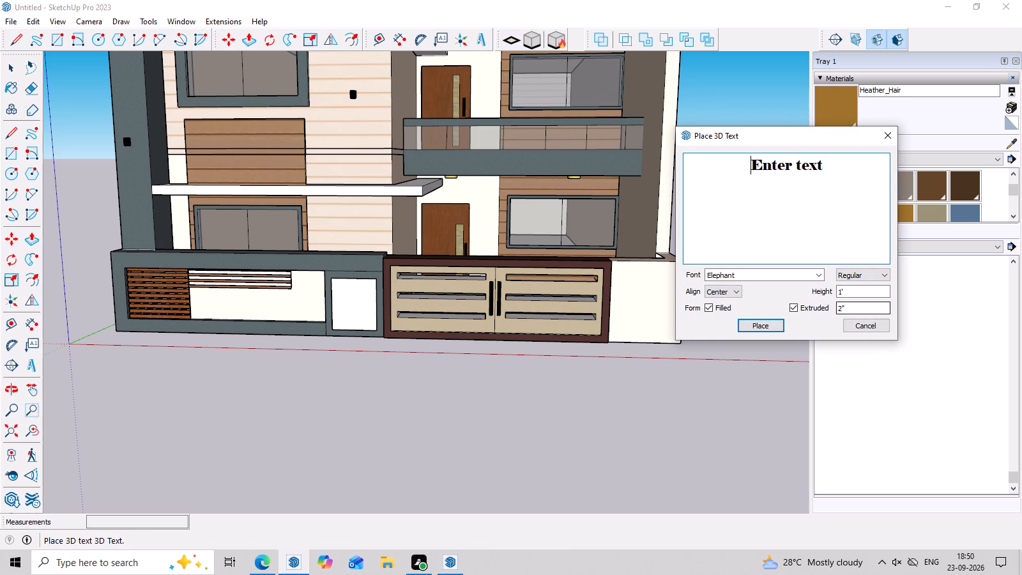
left_click(854, 311)
key("BackSpace")
key("BackSpace")
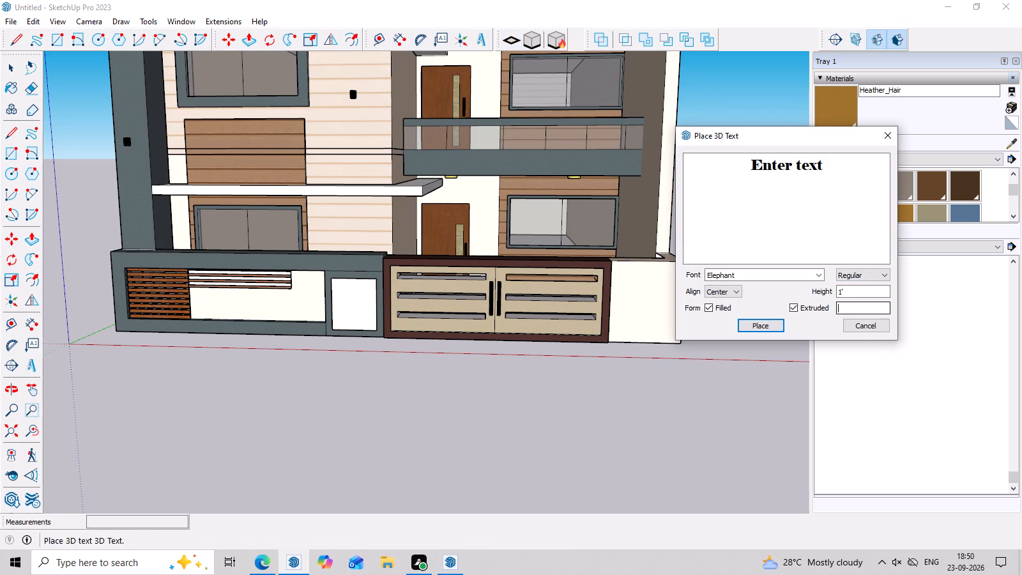
key("5")
left_click(766, 323)
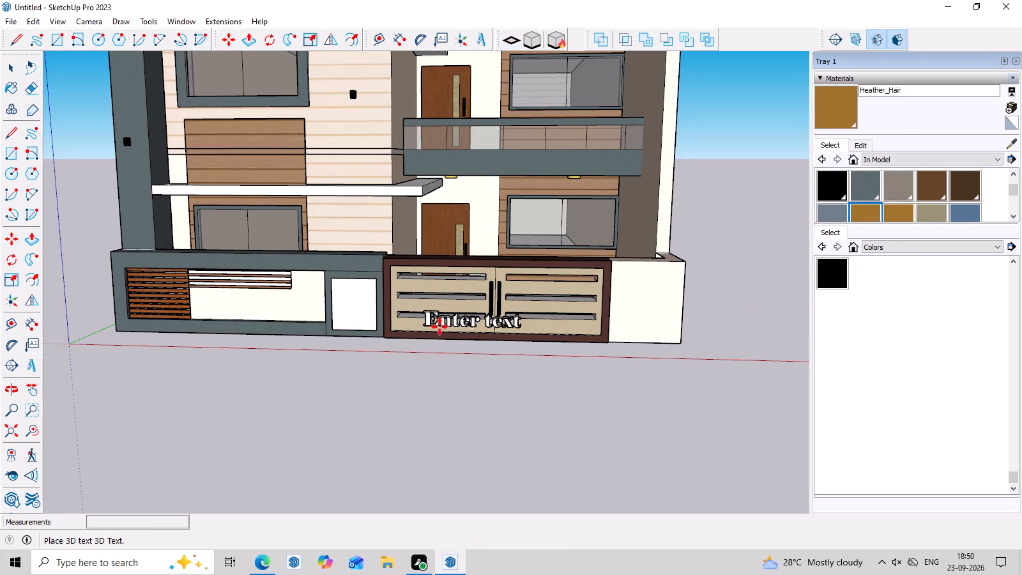
left_click(356, 305)
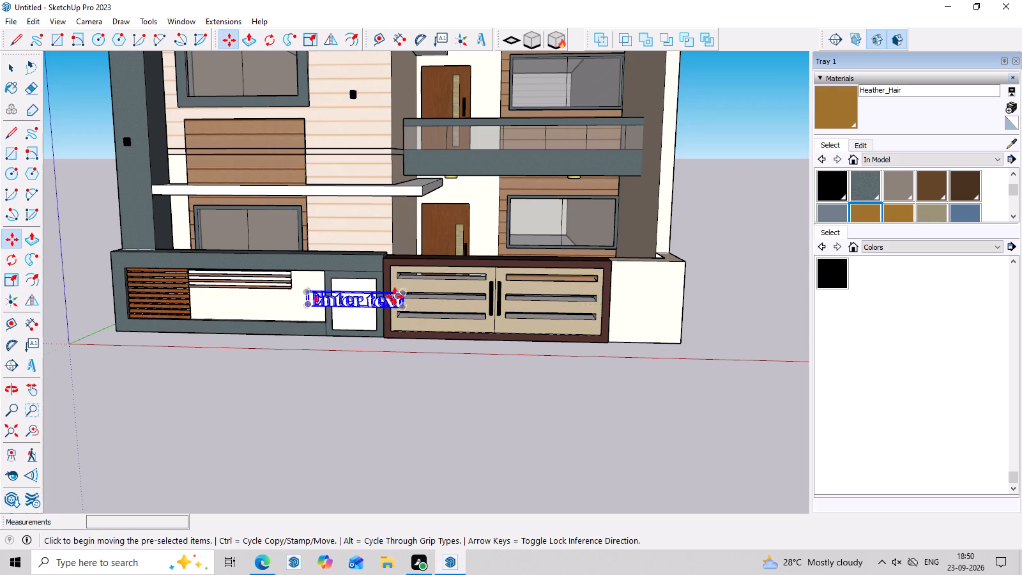
Undo the placement of the "Enter text" lettering over the white panel.
scroll(395, 296, "up", 6)
middle_click_drag(420, 293, 393, 387)
scroll(374, 372, "up", 2)
scroll(362, 357, "down", 3)
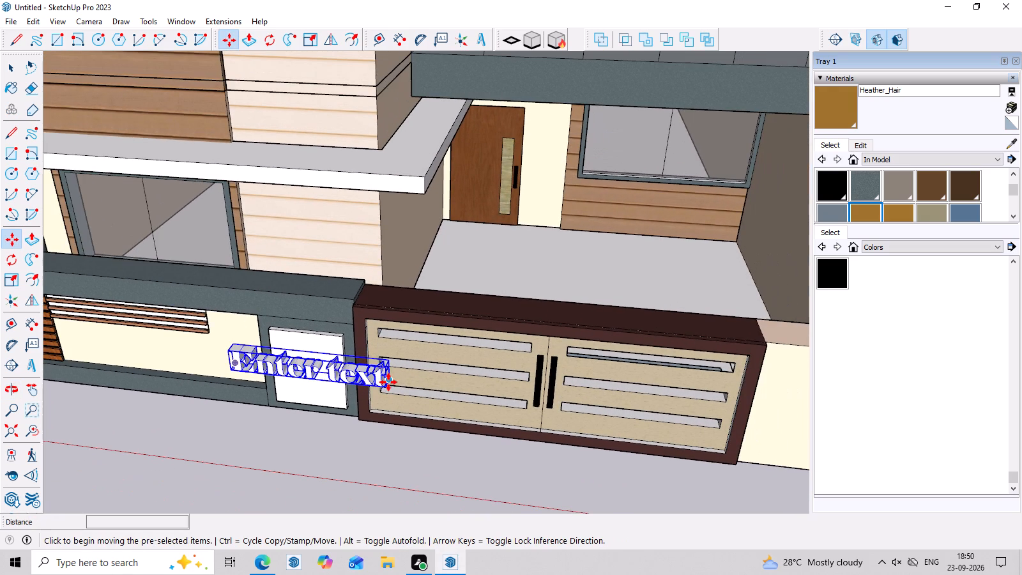
key("ctrl+z")
key("space")
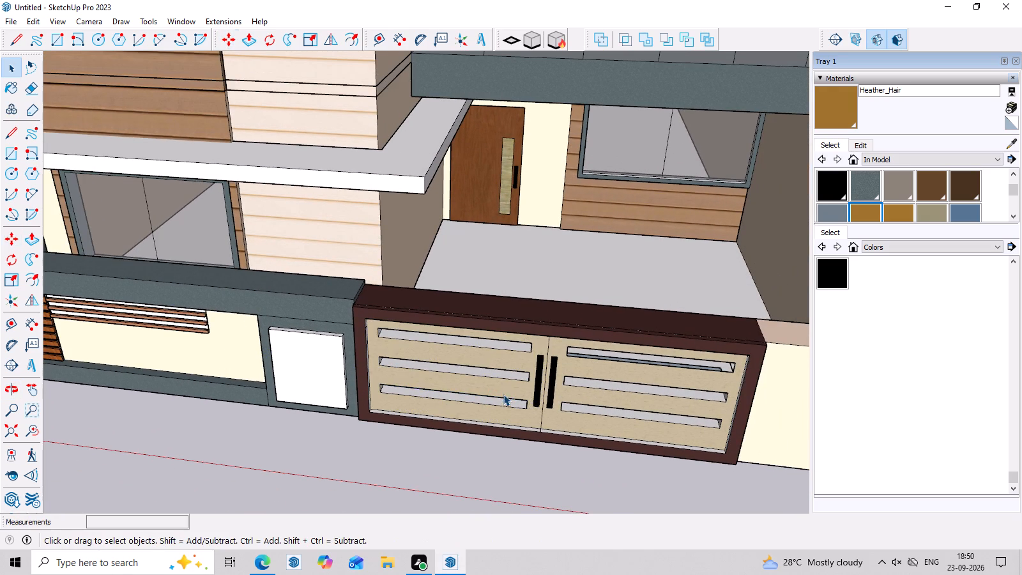
Create 3D text reading "SWEET" and "HOME" on two lines with extrusion 6 and place it over the white panel.
left_click(485, 47)
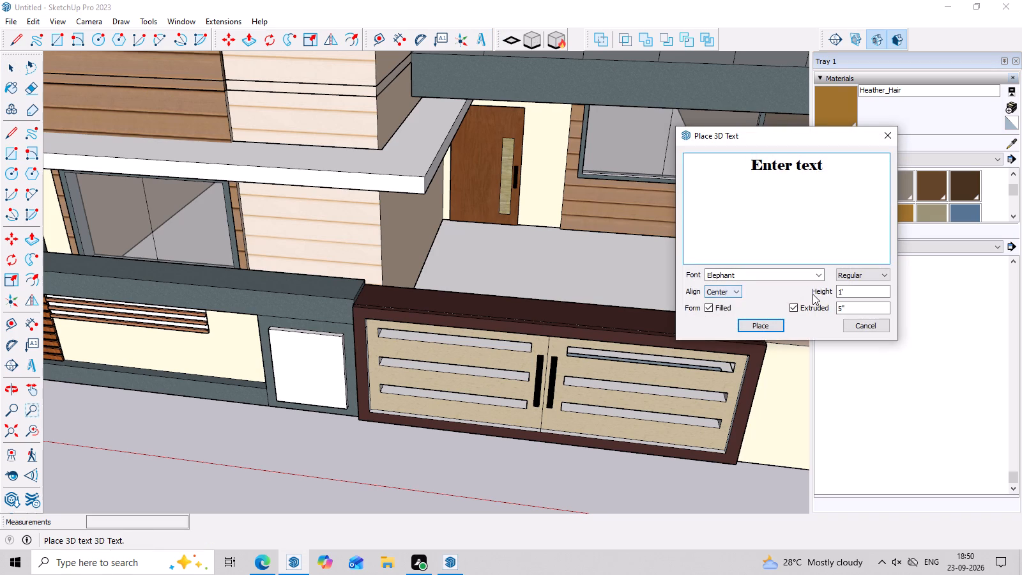
left_click(862, 311)
key("BackSpace")
key("BackSpace")
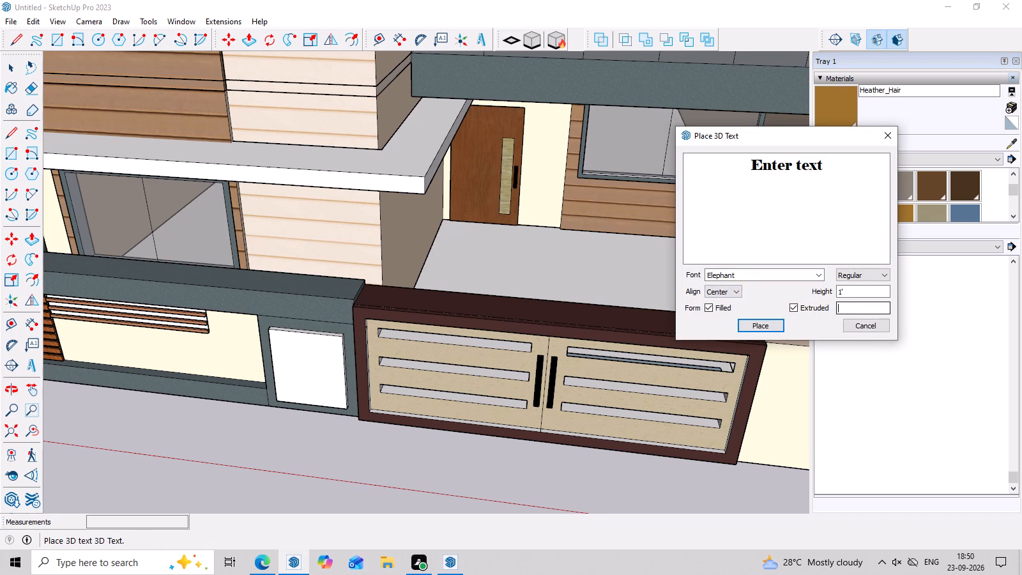
key("6")
left_click(833, 168)
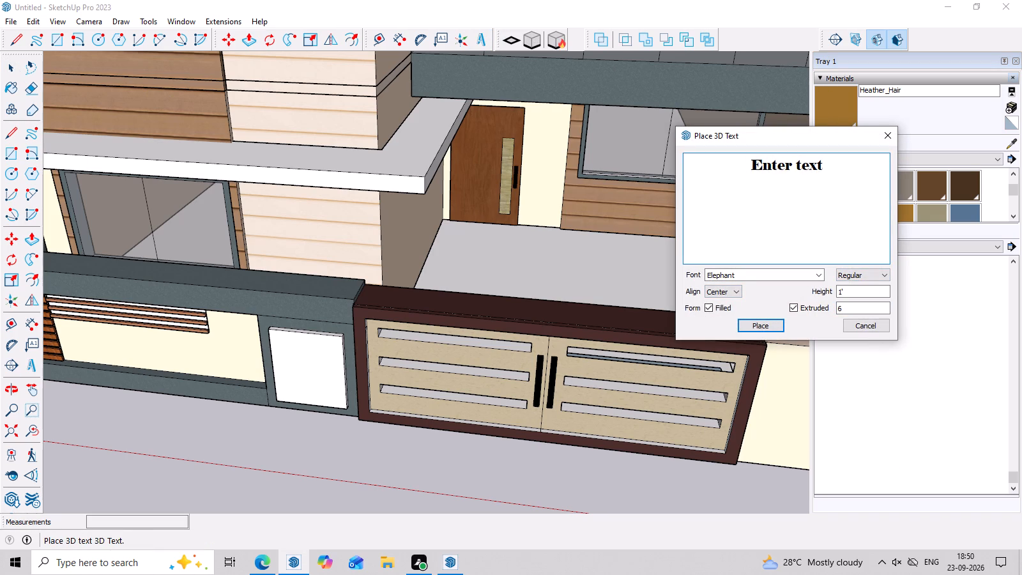
key("BackSpace")
key("BackSpace")
key("BackSpace")
key("BackSpace")
key("BackSpace")
key("BackSpace")
key("BackSpace")
key("BackSpace")
key("BackSpace")
key("BackSpace")
key("BackSpace")
key("BackSpace")
key("BackSpace")
key("BackSpace")
key("BackSpace")
key("BackSpace")
key("BackSpace")
key("BackSpace")
key("BackSpace")
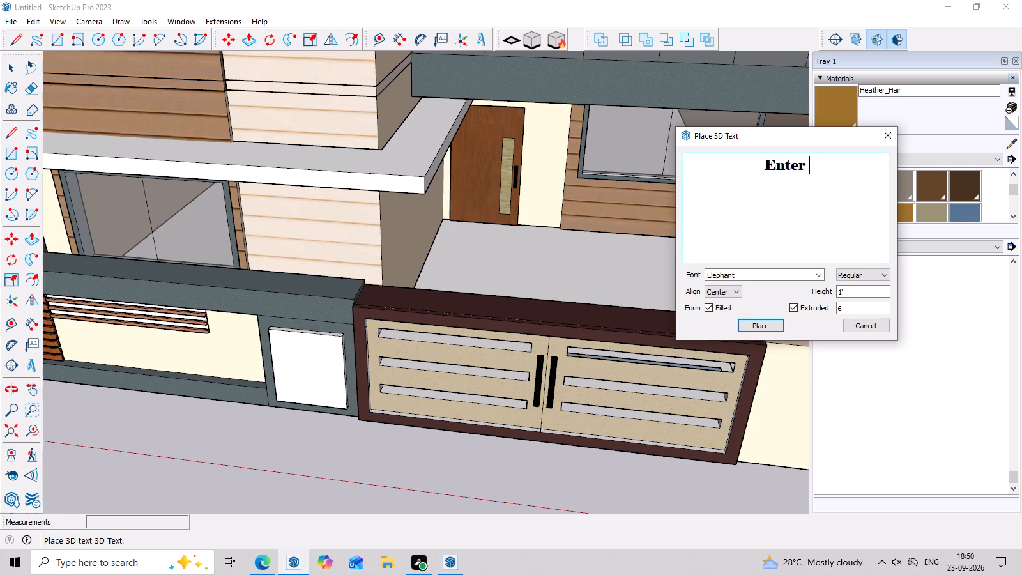
type("SWEET")
key("Return")
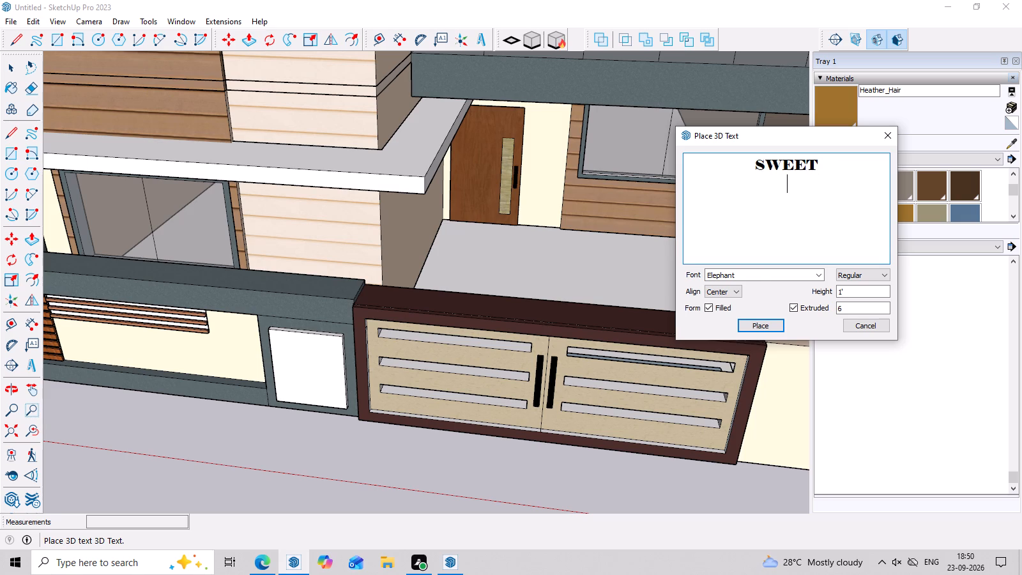
type("HOME")
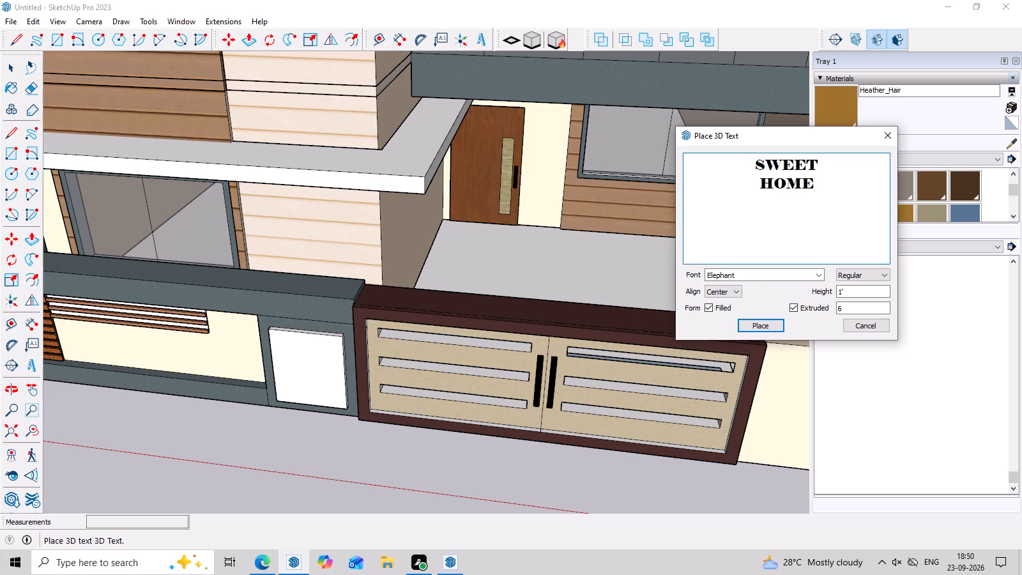
left_click(755, 328)
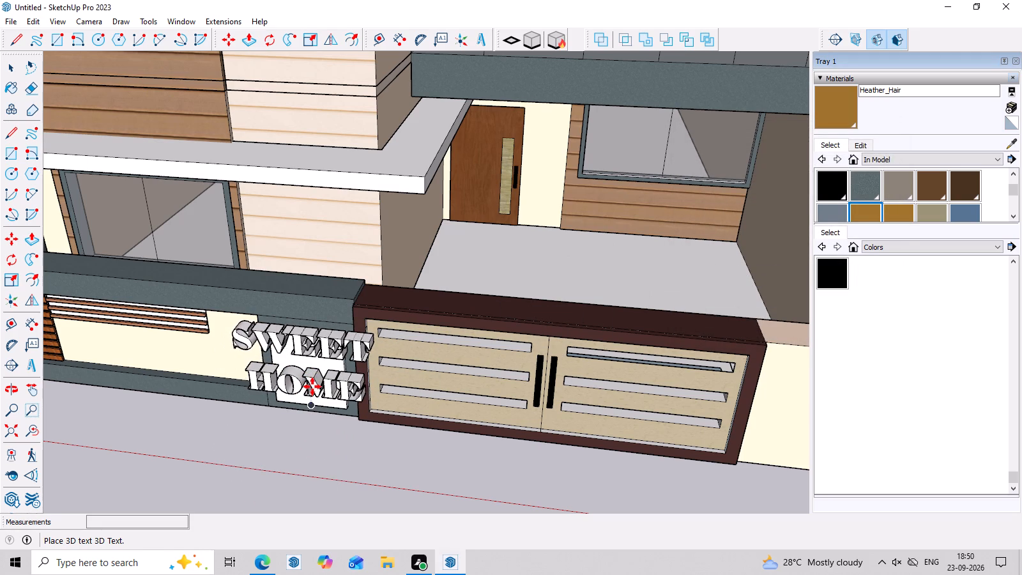
left_click(312, 387)
Scale the two-line "SWEET HOME" lettering narrower, to about 0.44 of its width.
middle_click_drag(445, 381, 687, 285)
key("s")
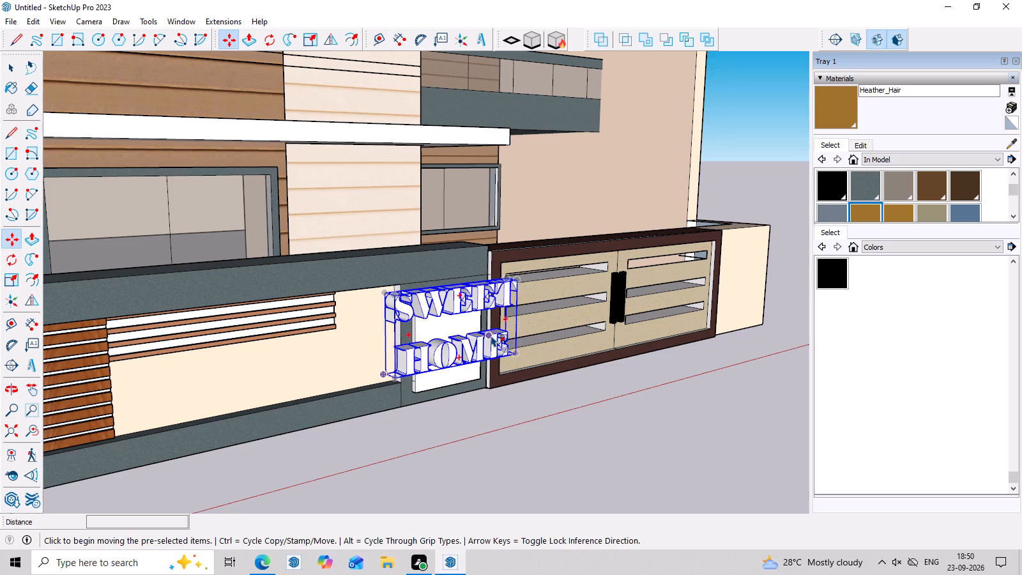
scroll(491, 335, "up", 4)
middle_click_drag(548, 324, 450, 335)
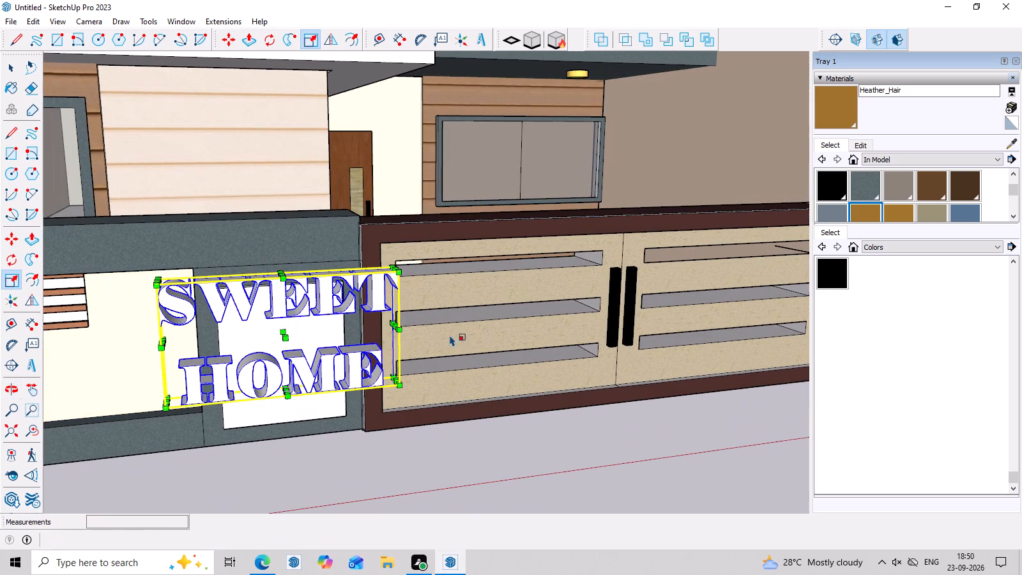
double_click(400, 328)
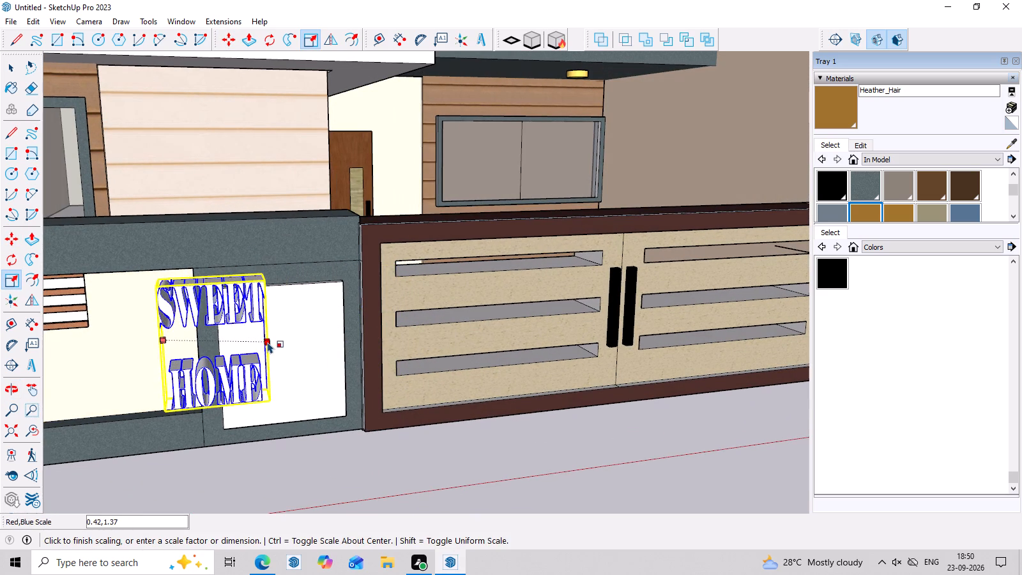
left_click(271, 337)
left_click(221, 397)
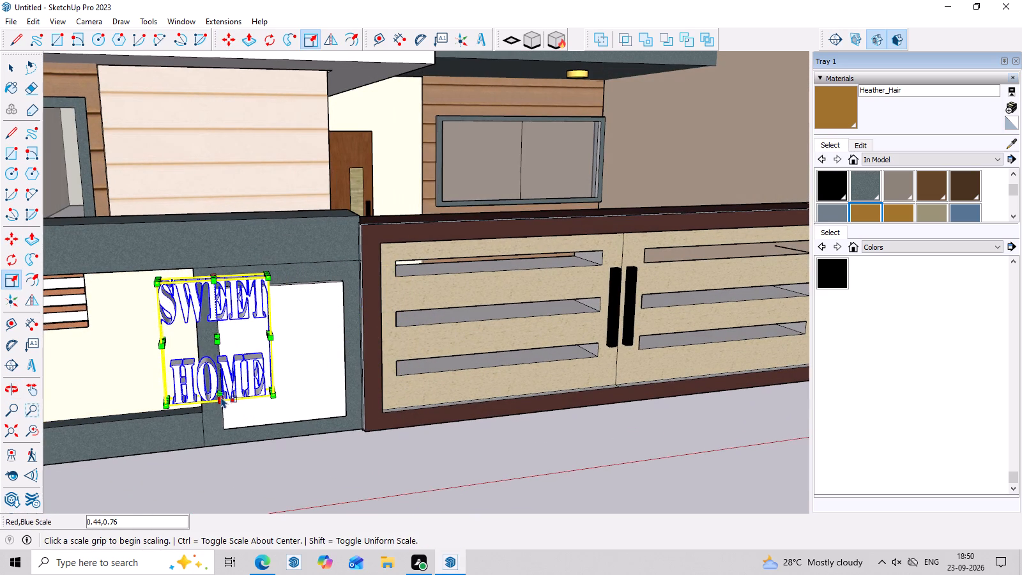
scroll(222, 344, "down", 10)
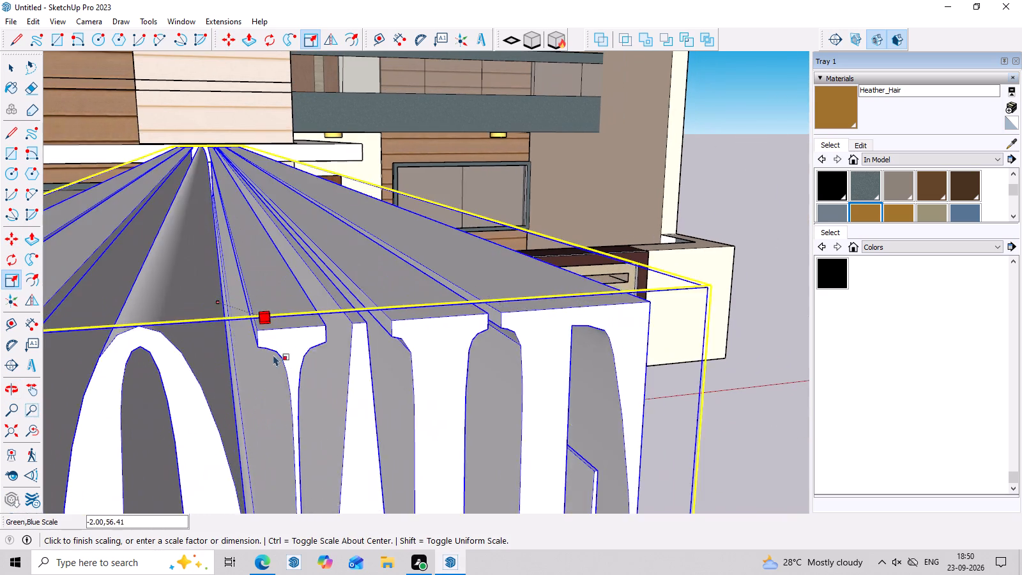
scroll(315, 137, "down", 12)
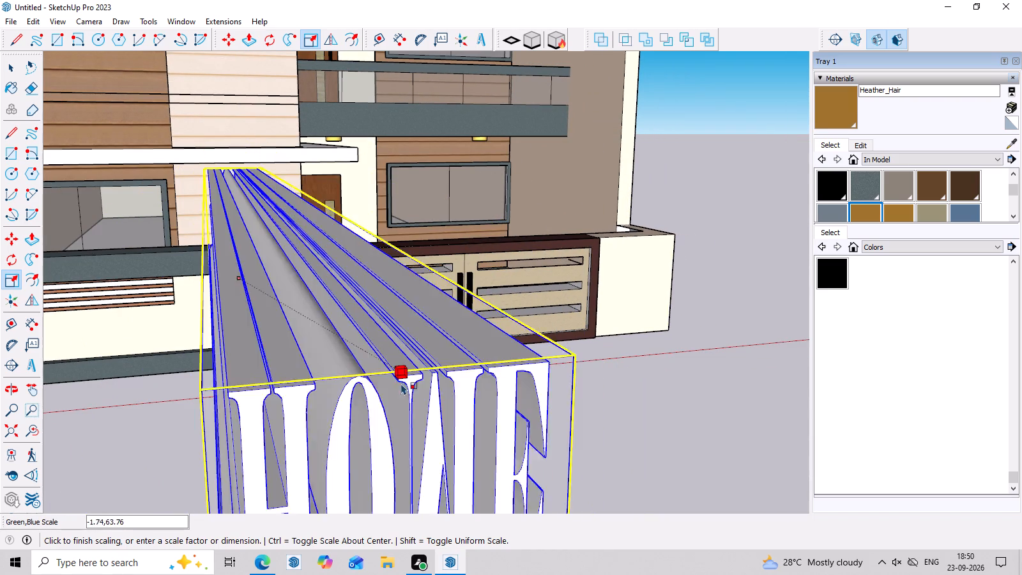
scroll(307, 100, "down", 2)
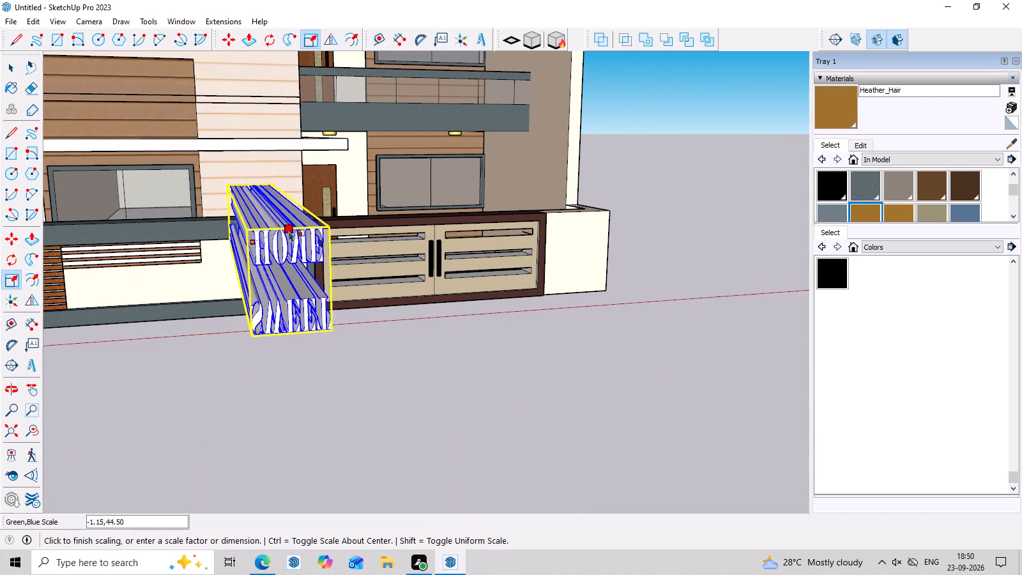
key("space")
Move the narrowed "SWEET HOME" lettering sideways so it sits within the white panel beside the gate.
middle_click_drag(287, 261, 261, 164)
scroll(249, 204, "up", 6)
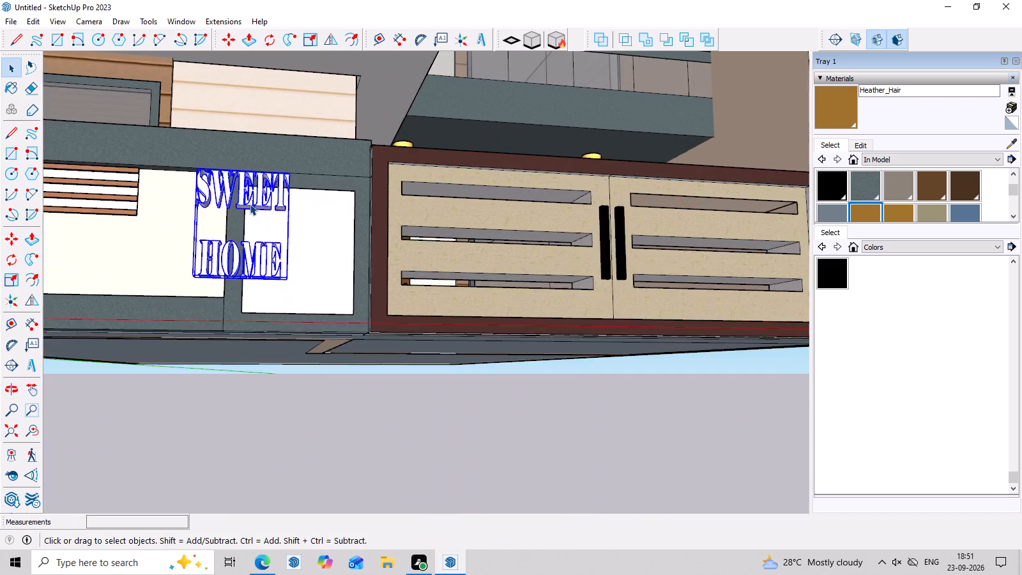
scroll(250, 204, "up", 5)
middle_click_drag(264, 231, 268, 316)
scroll(262, 322, "up", 3)
left_click(244, 324)
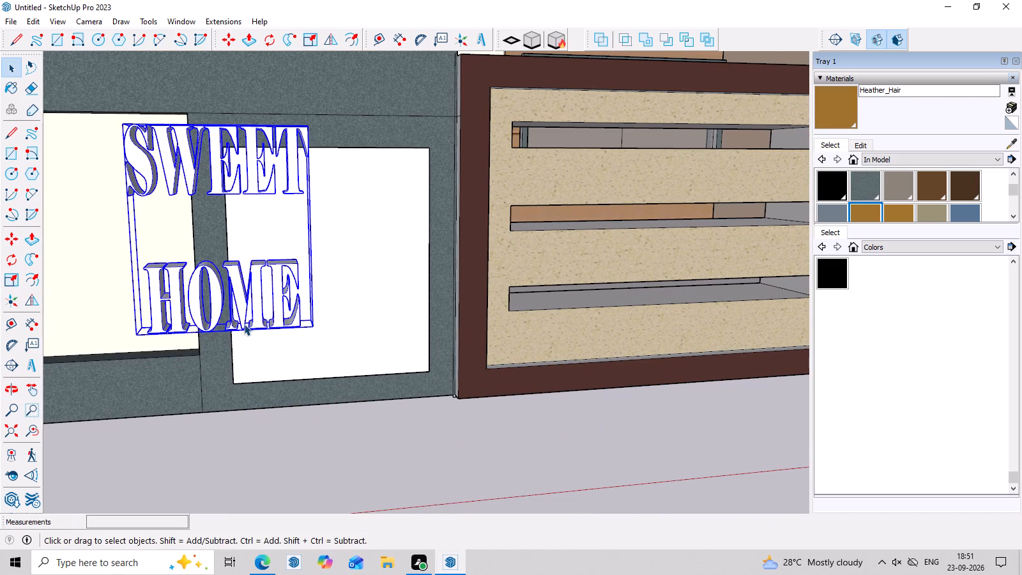
left_click(220, 326)
scroll(271, 232, "down", 4)
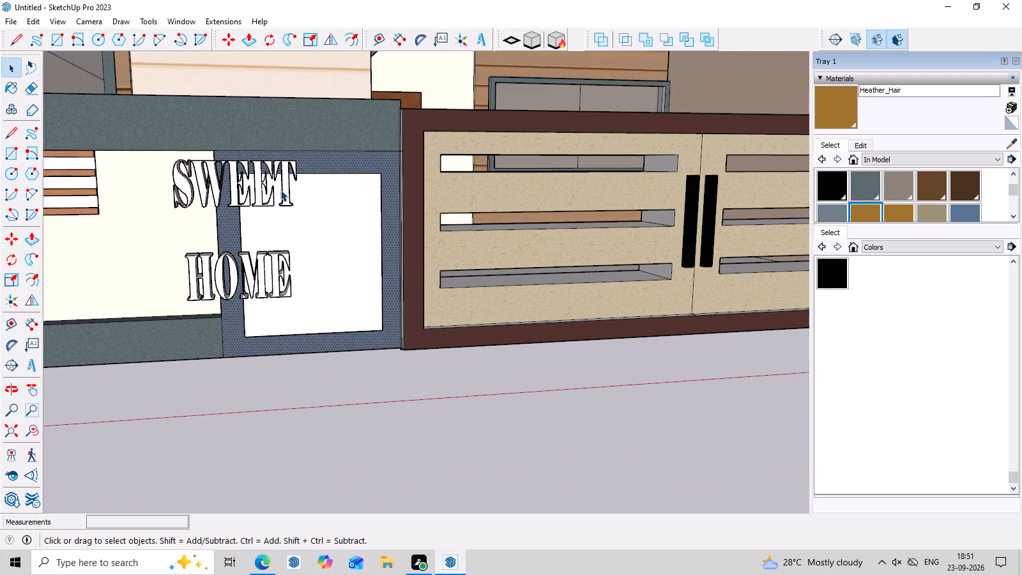
double_click(271, 176)
left_click(383, 400)
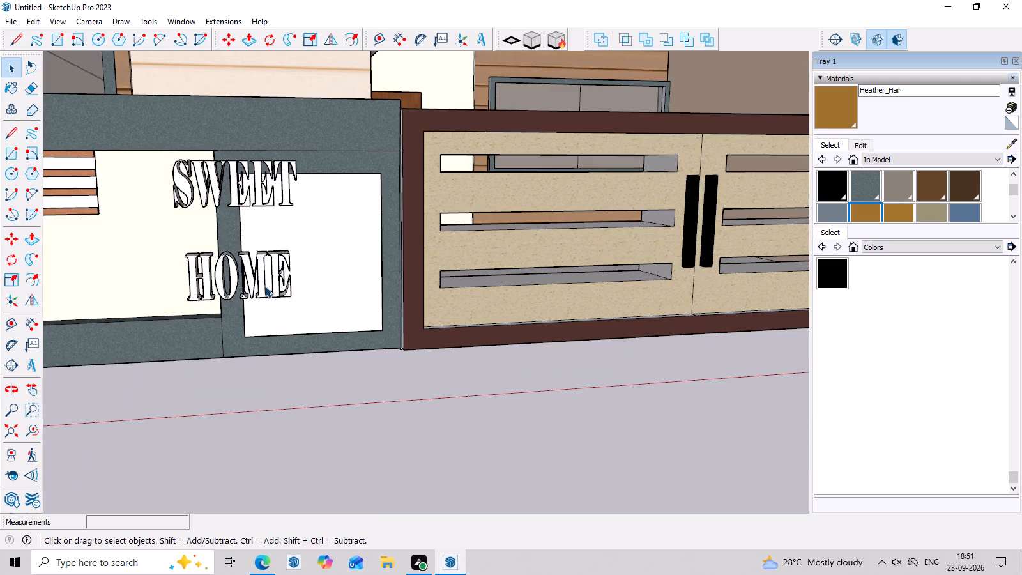
left_click(265, 286)
key("m")
middle_click_drag(324, 164, 315, 313)
scroll(305, 263, "up", 4)
left_click(272, 177)
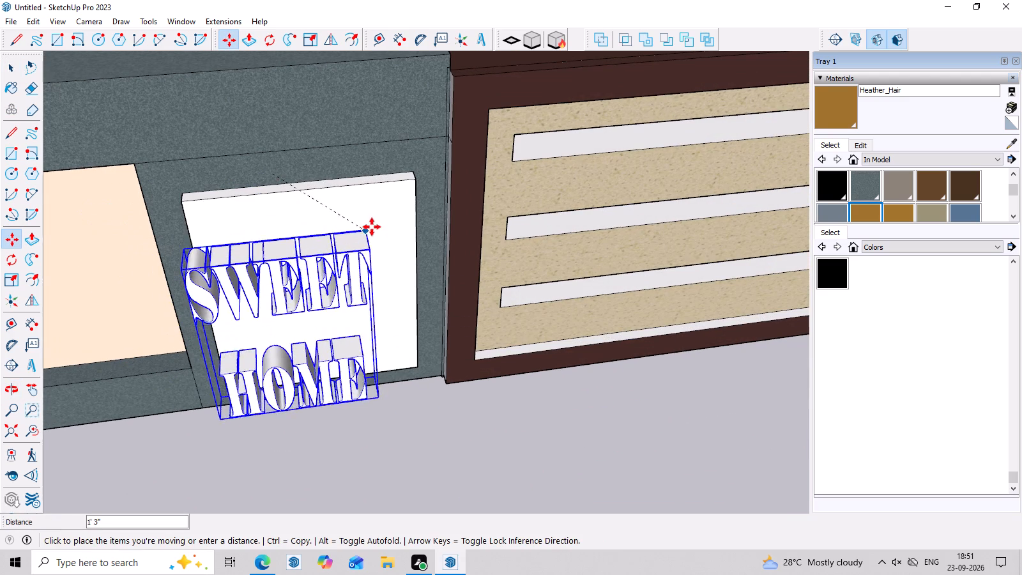
left_click(399, 190)
middle_click_drag(413, 303, 388, 139)
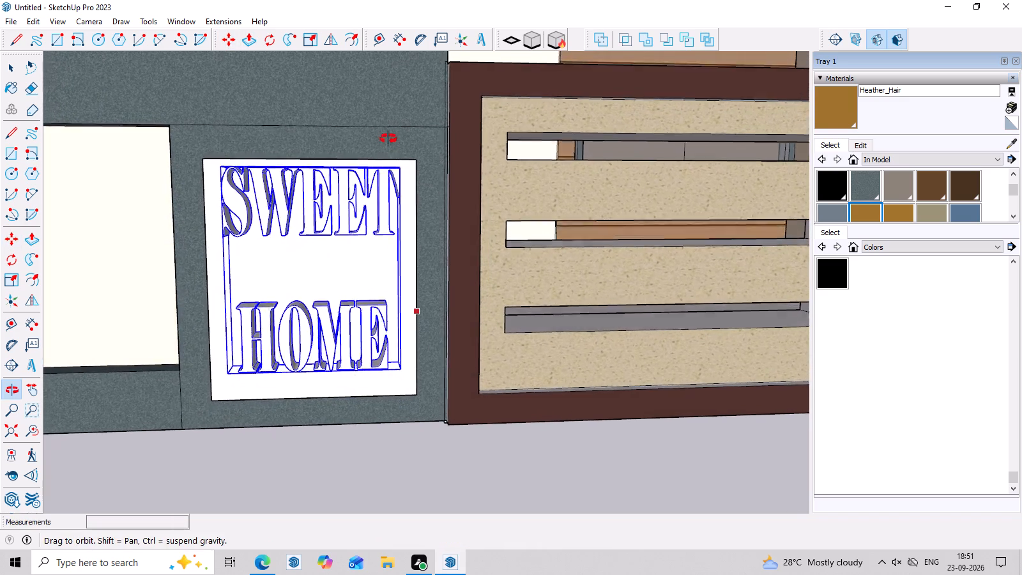
middle_click_drag(388, 139, 388, 135)
scroll(404, 195, "down", 4)
scroll(402, 335, "down", 2)
key("space")
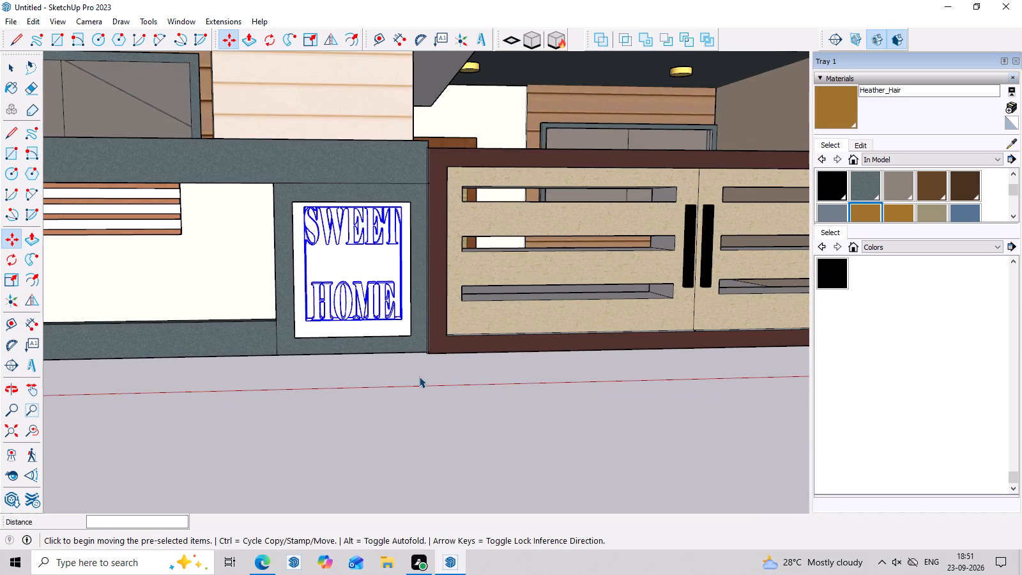
left_click(419, 376)
Create 3D text reading "SWEET" and "HOME" on two lines with height 4 and place it just above the white panel.
left_click(478, 33)
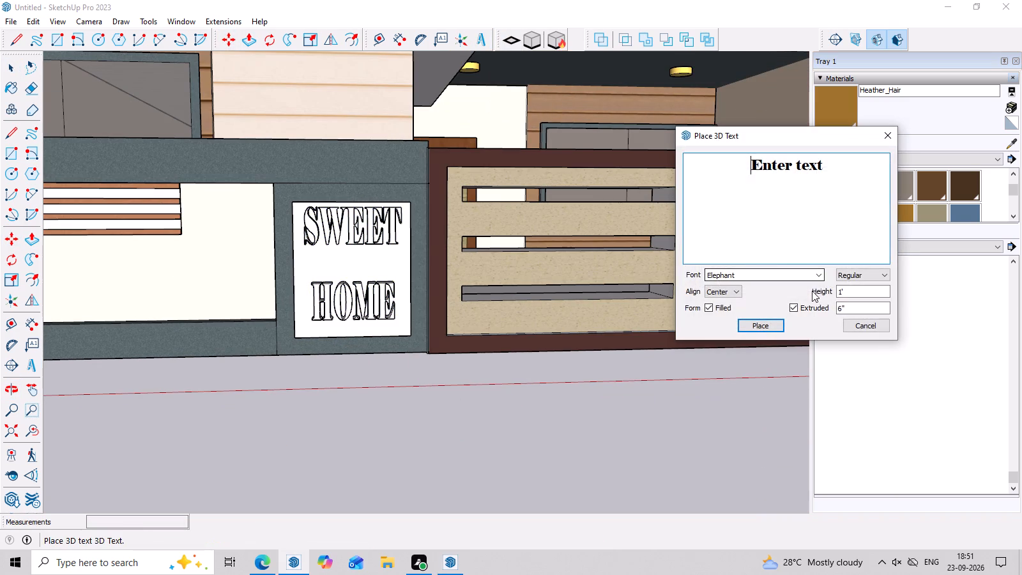
left_click(849, 286)
key("BackSpace")
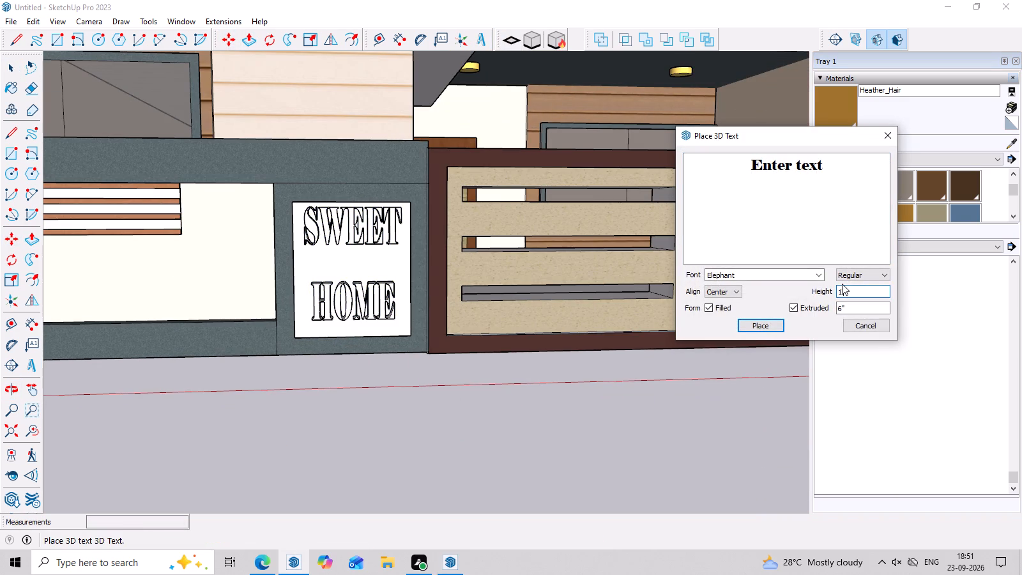
key("BackSpace")
key("BackSpace")
key("4")
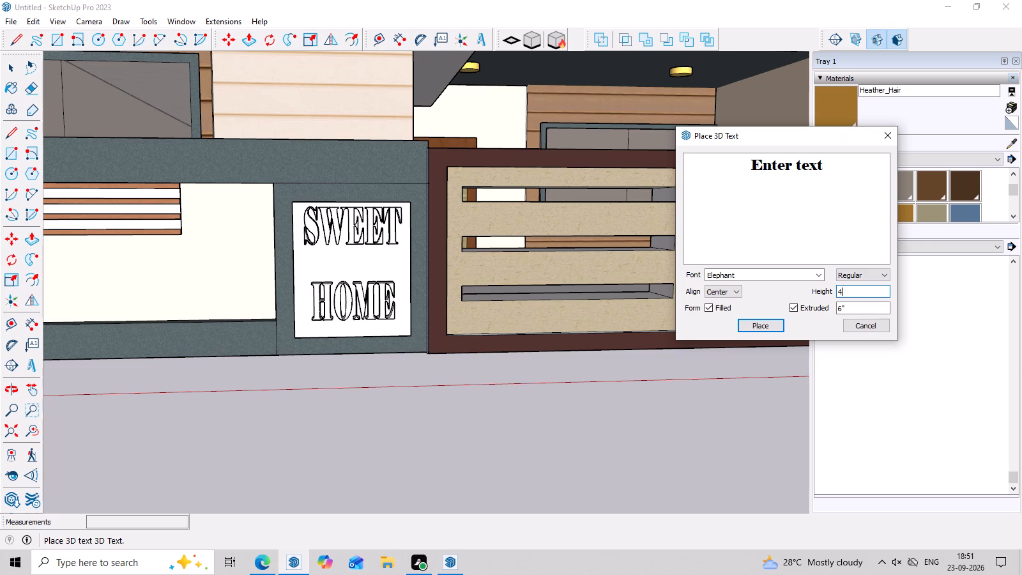
left_click(843, 164)
key("BackSpace")
key("BackSpace")
key("BackSpace")
key("BackSpace")
key("BackSpace")
key("BackSpace")
key("BackSpace")
key("BackSpace")
key("BackSpace")
key("BackSpace")
key("BackSpace")
key("BackSpace")
key("BackSpace")
key("BackSpace")
key("BackSpace")
key("BackSpace")
key("BackSpace")
key("BackSpace")
key("BackSpace")
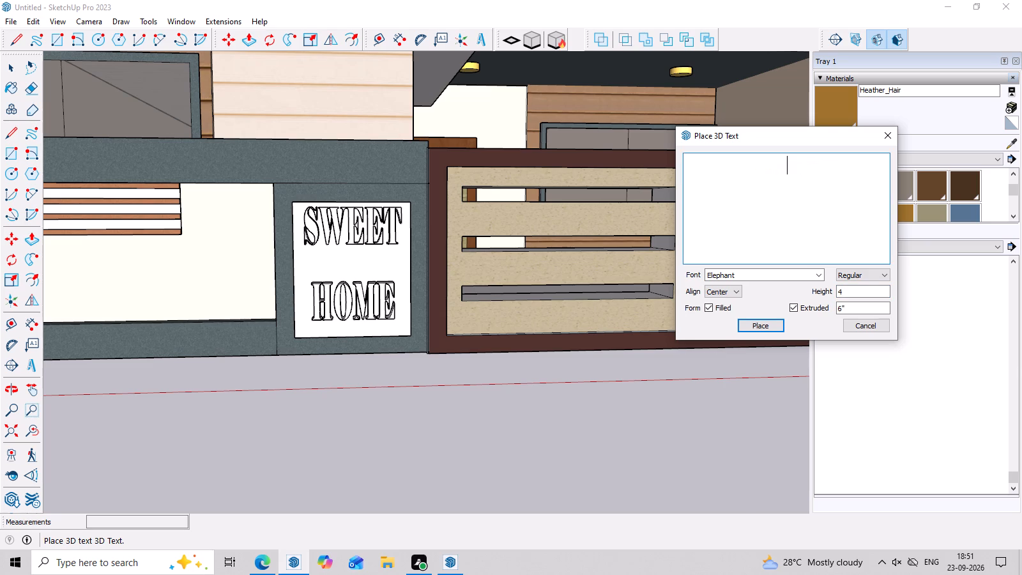
type("SWEE")
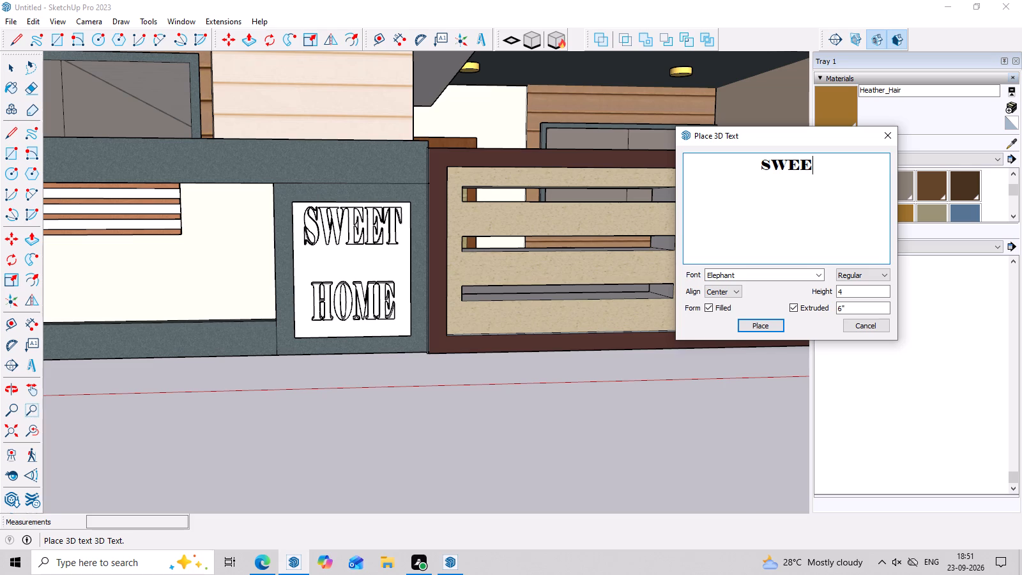
type("T HOME")
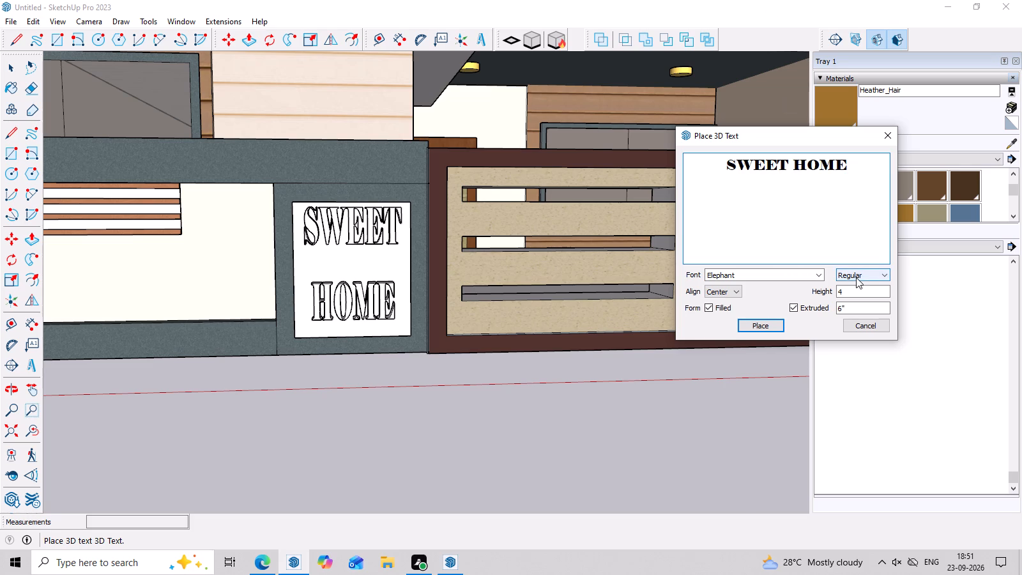
left_click(797, 164)
right_click(797, 164)
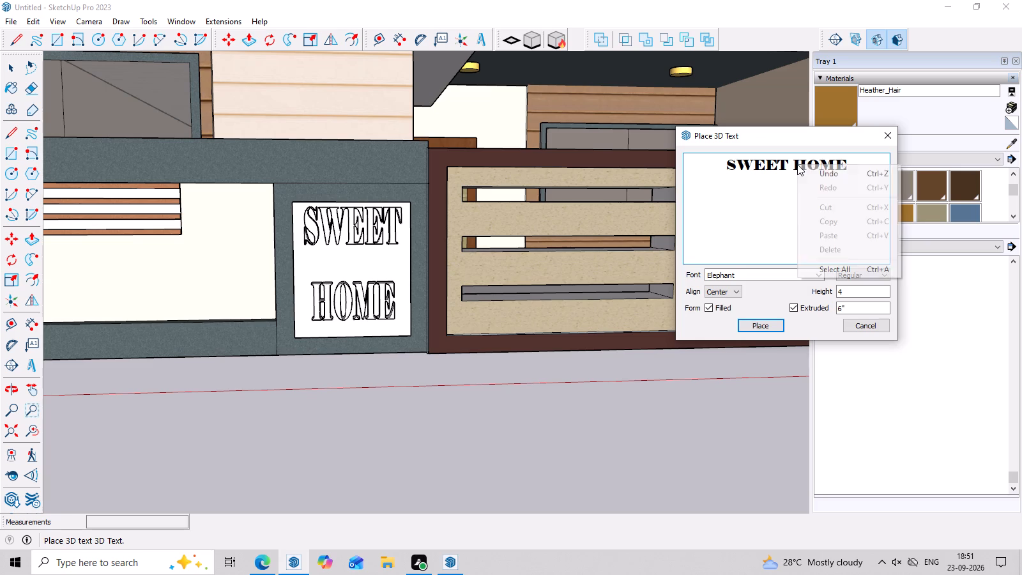
left_click(789, 165)
left_click(792, 165)
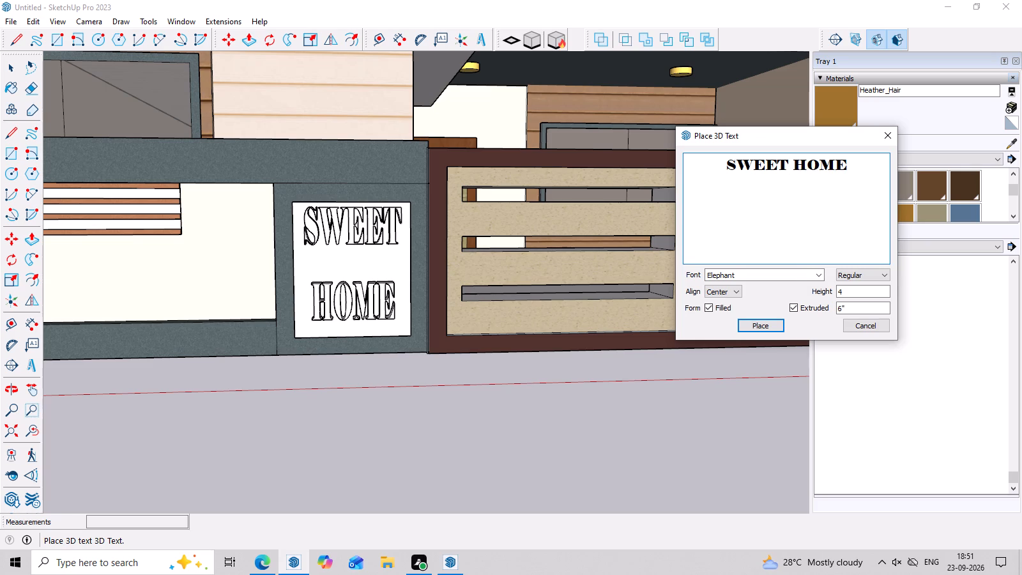
key("Return")
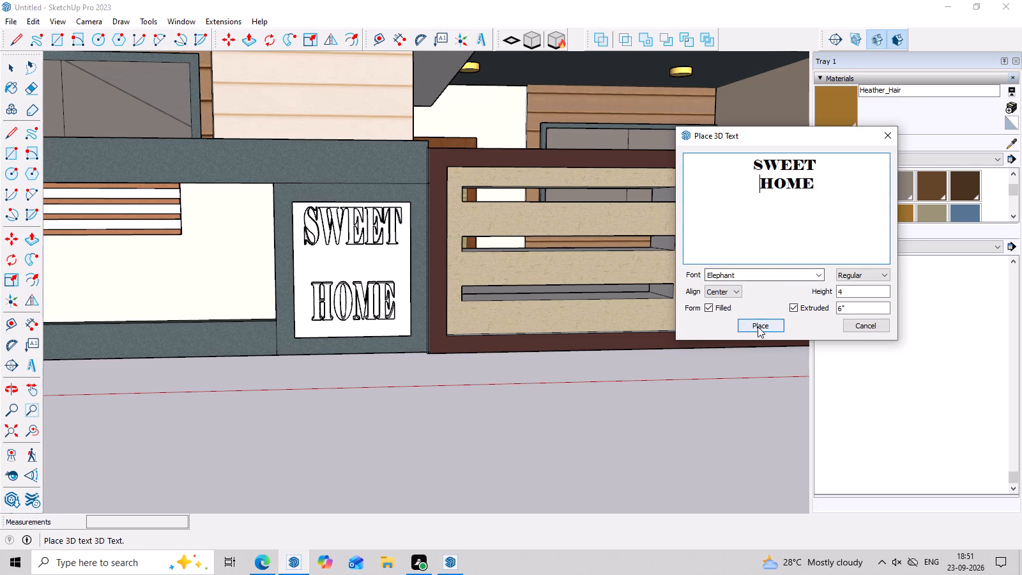
left_click(758, 326)
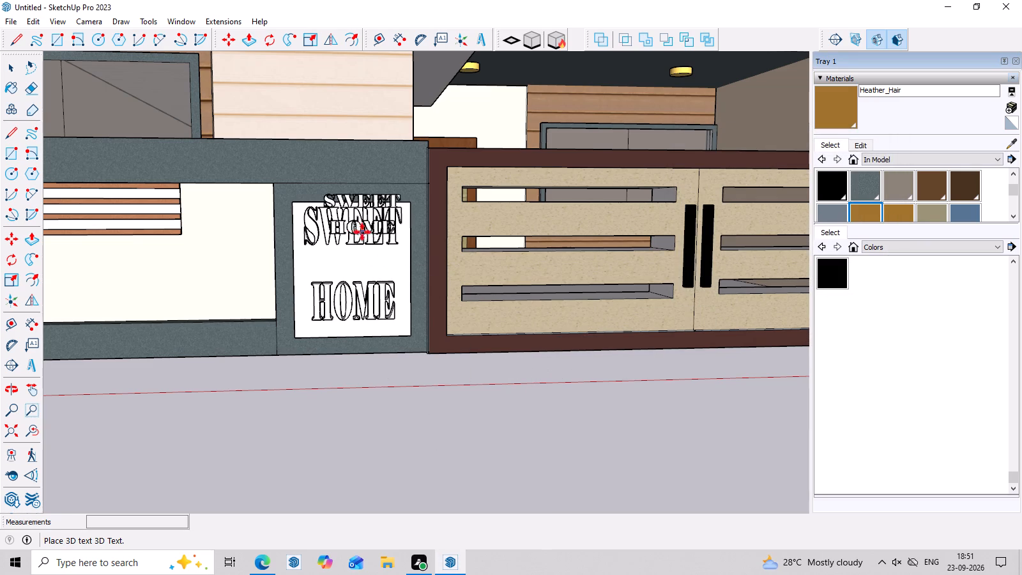
left_click(309, 193)
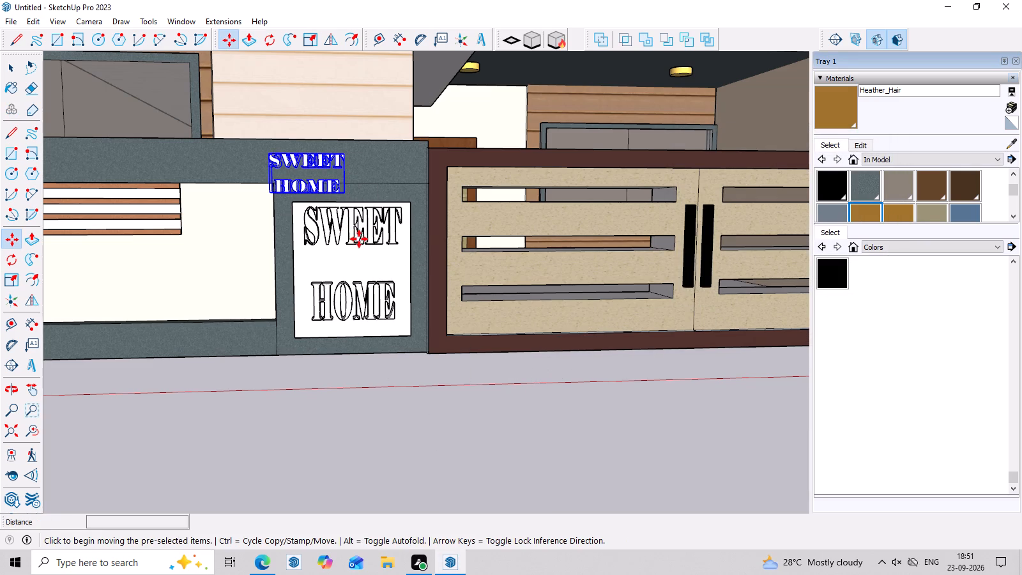
Delete the earlier, larger "SWEET HOME" lettering from the white panel.
left_click(359, 239)
key("space")
key("space")
left_click(378, 221)
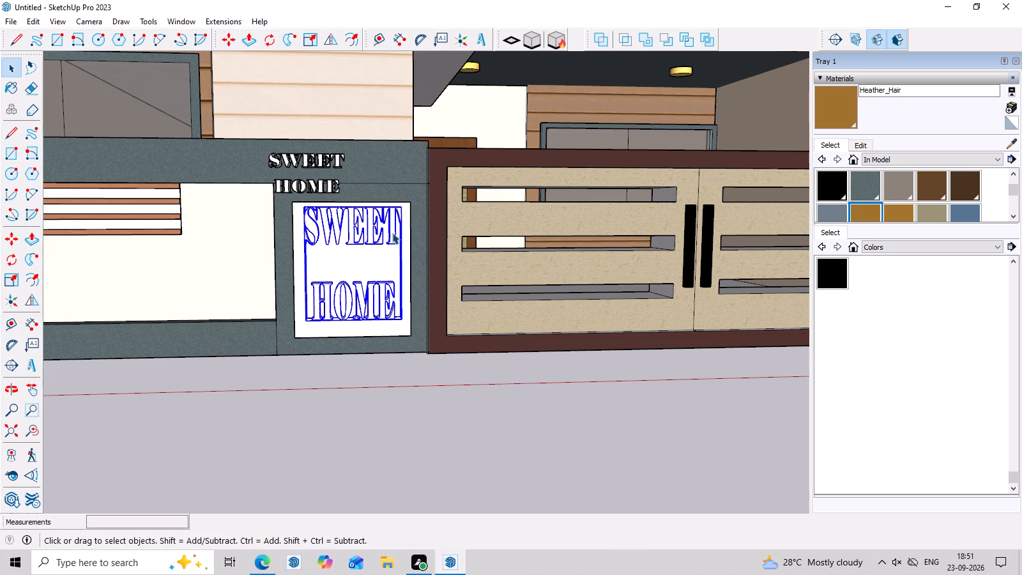
key("Delete")
Move the new small "SWEET HOME" lettering down onto the white panel and shift it about 3" toward the panel's centre.
left_click(337, 187)
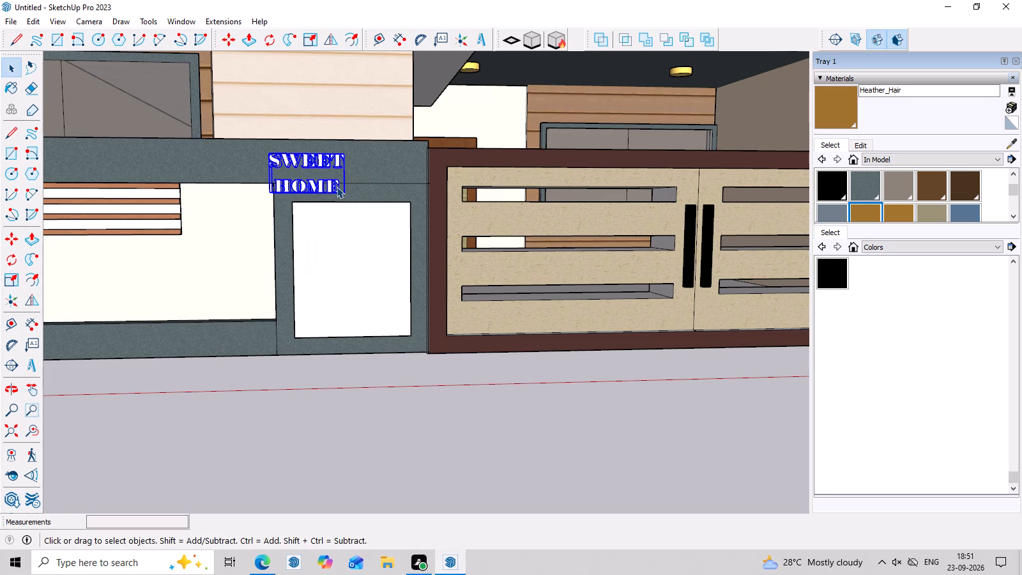
key("m")
left_click(323, 188)
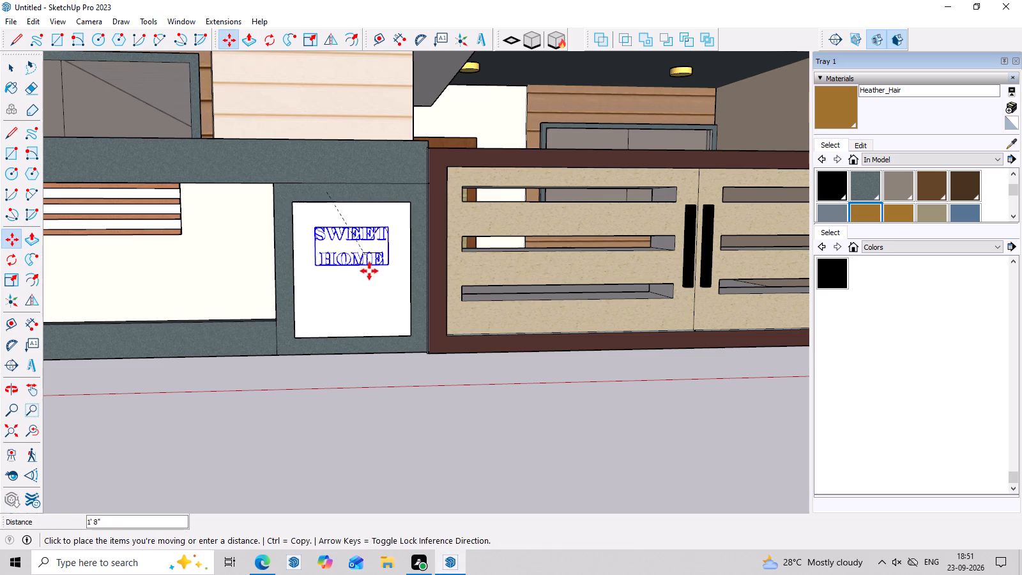
left_click(367, 286)
middle_click_drag(383, 259, 358, 313)
scroll(353, 302, "up", 9)
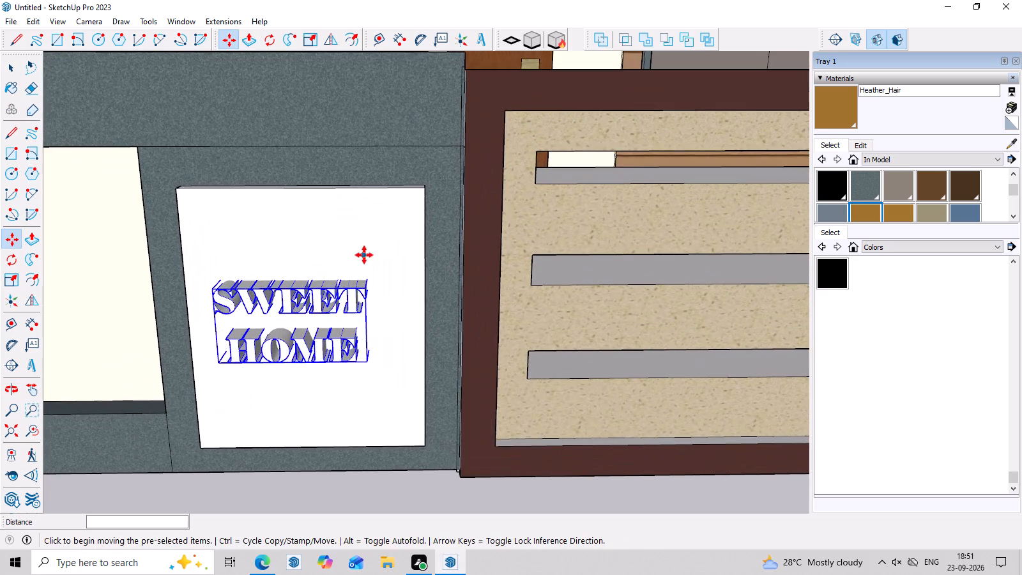
scroll(364, 255, "up", 1)
middle_click_drag(363, 316, 383, 210)
scroll(387, 227, "up", 3)
scroll(390, 254, "down", 7)
left_click(377, 351)
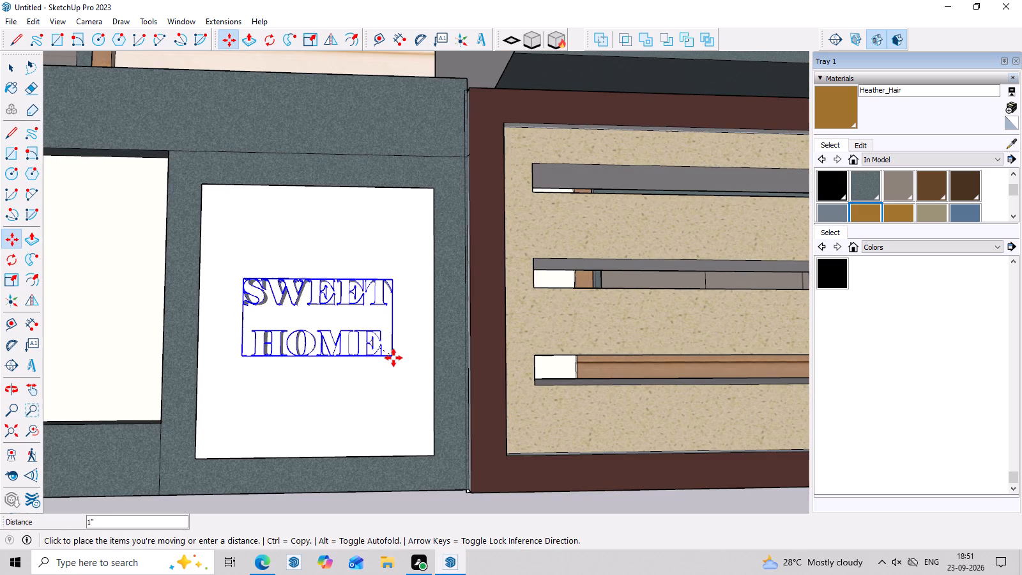
left_click(398, 358)
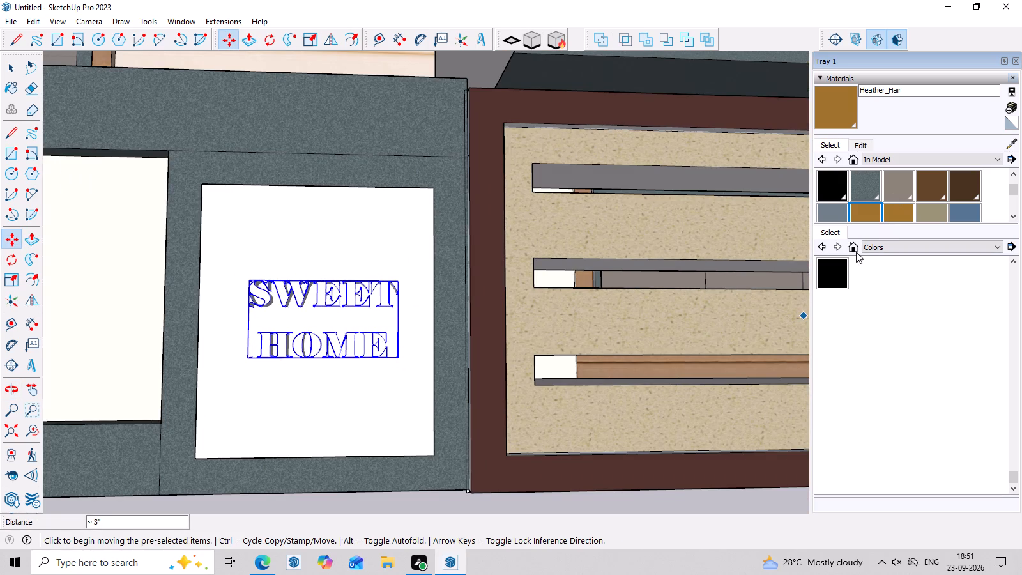
Paint the "SWEET HOME" lettering with the black Color M09 material.
left_click(832, 276)
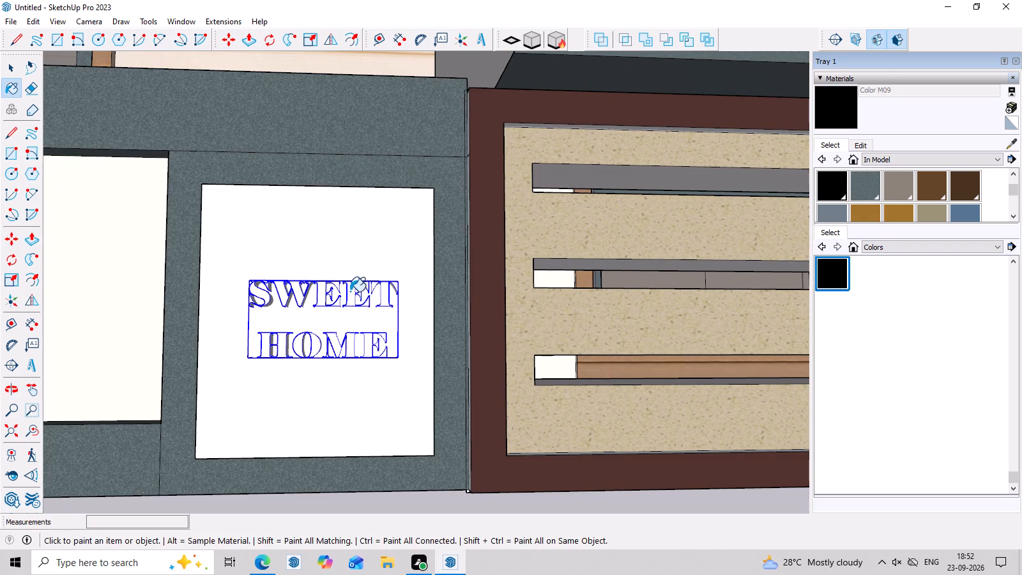
left_click(350, 291)
key("space")
scroll(533, 369, "down", 6)
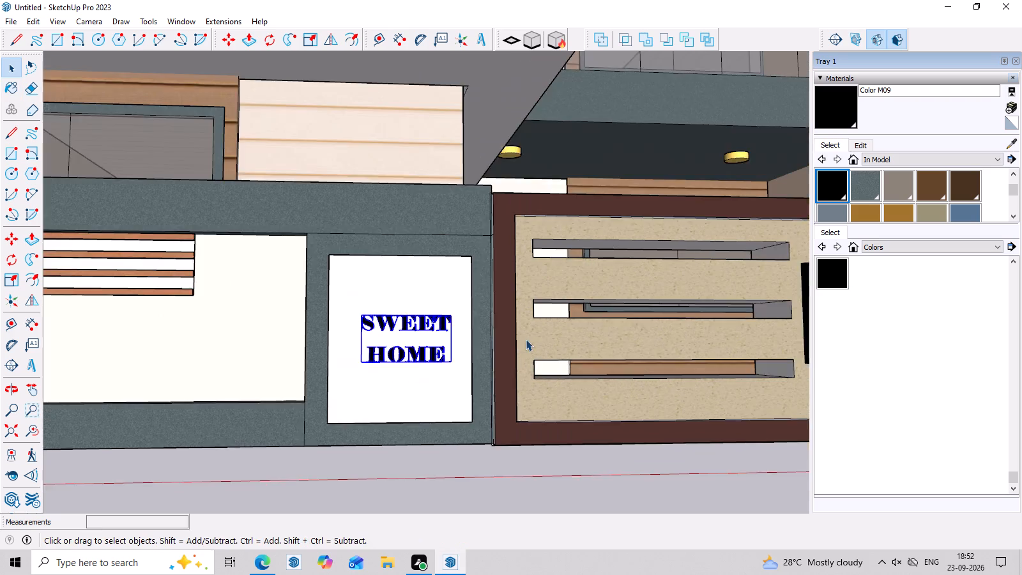
scroll(526, 339, "down", 3)
left_click(531, 442)
Scale the black lettering wider toward both side edges of the white panel, by about 1.14 and about 1.17.
scroll(469, 330, "up", 8)
middle_click_drag(489, 325, 488, 355)
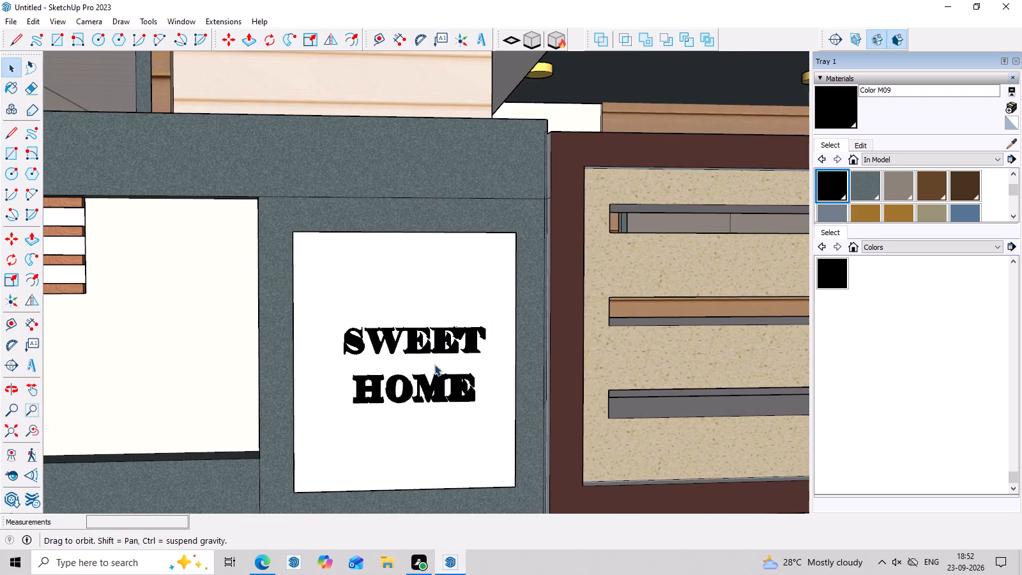
left_click(432, 335)
scroll(492, 351, "up", 4)
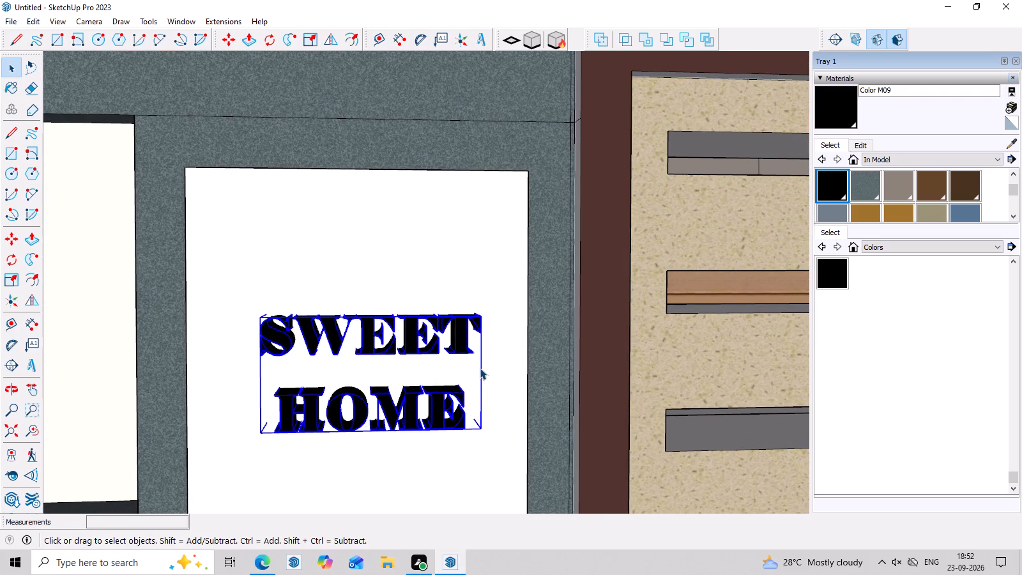
key("s")
left_click(478, 365)
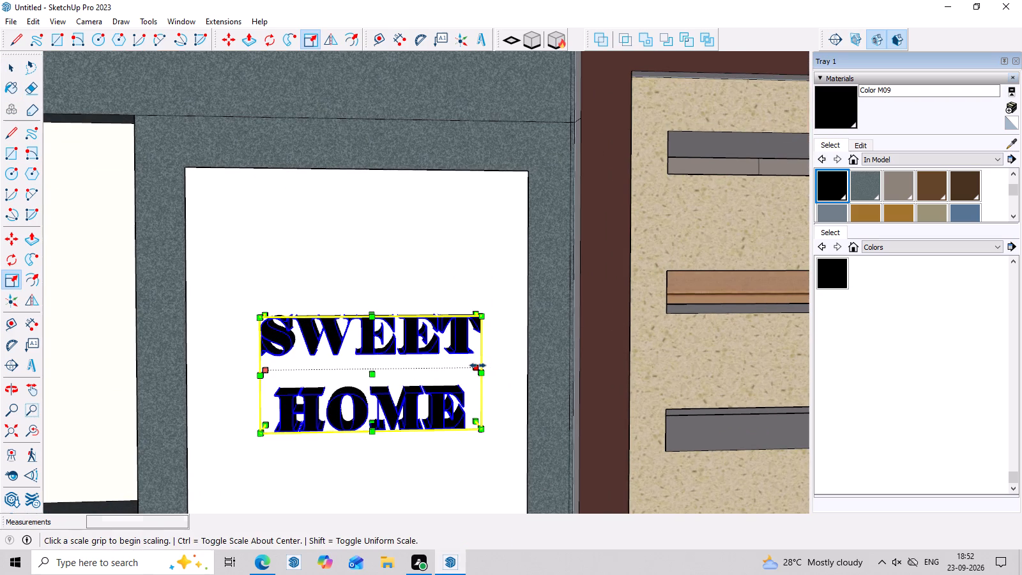
left_click(504, 361)
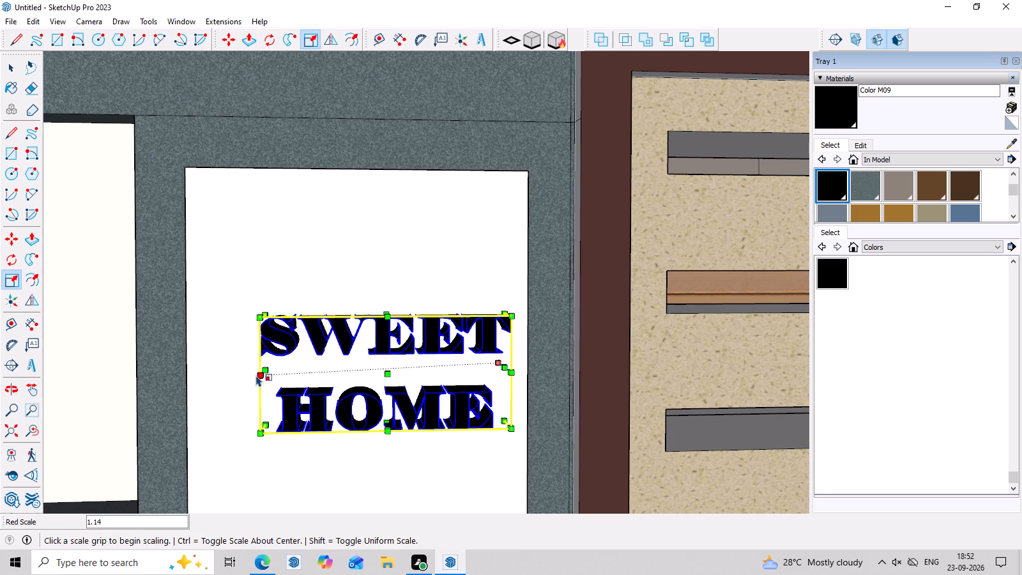
left_click(256, 375)
left_click(226, 375)
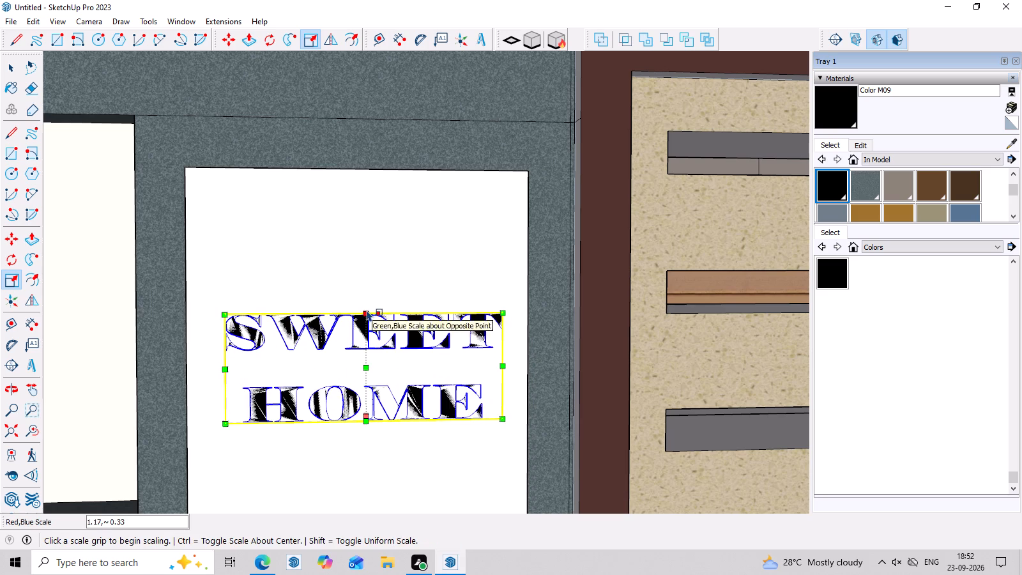
Scale the lettering taller on the white panel, upward by about 1.66 and slightly downward.
left_click(367, 310)
left_click(364, 243)
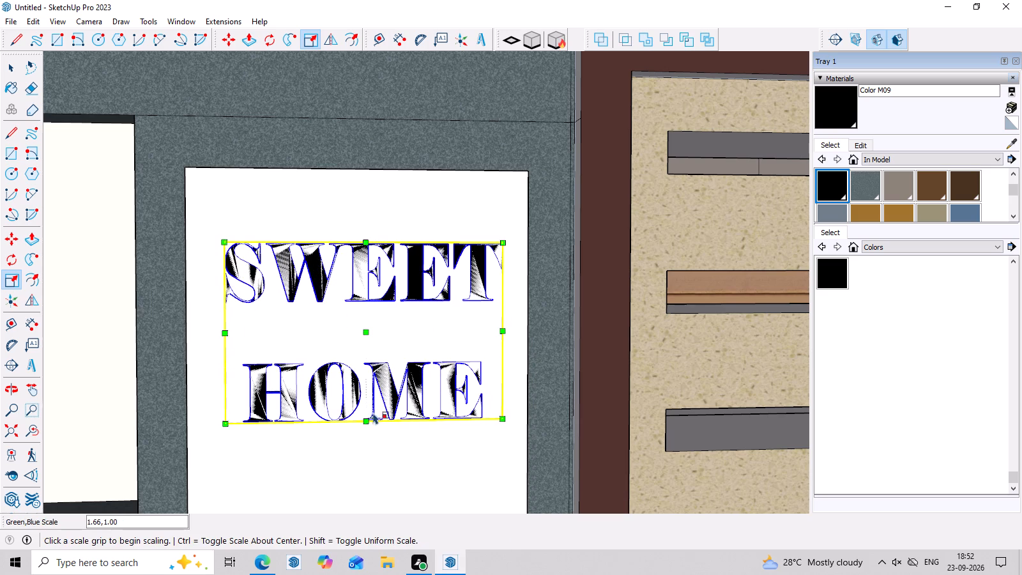
left_click(367, 419)
left_click(366, 447)
Move the enlarged lettering off the white panel to a spot in front of the wall's base beside it.
middle_click_drag(446, 341, 291, 390)
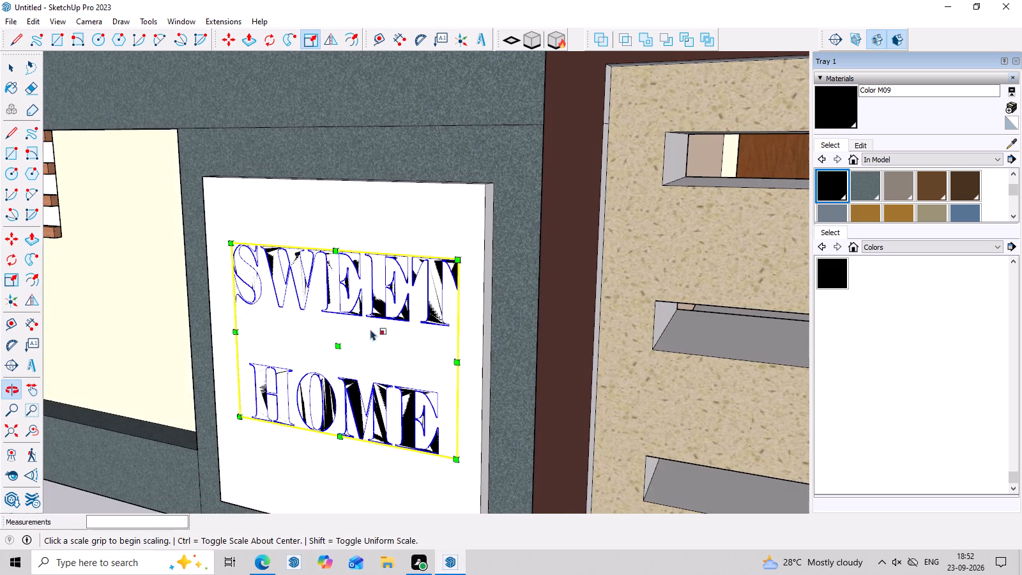
key("m")
left_click(465, 261)
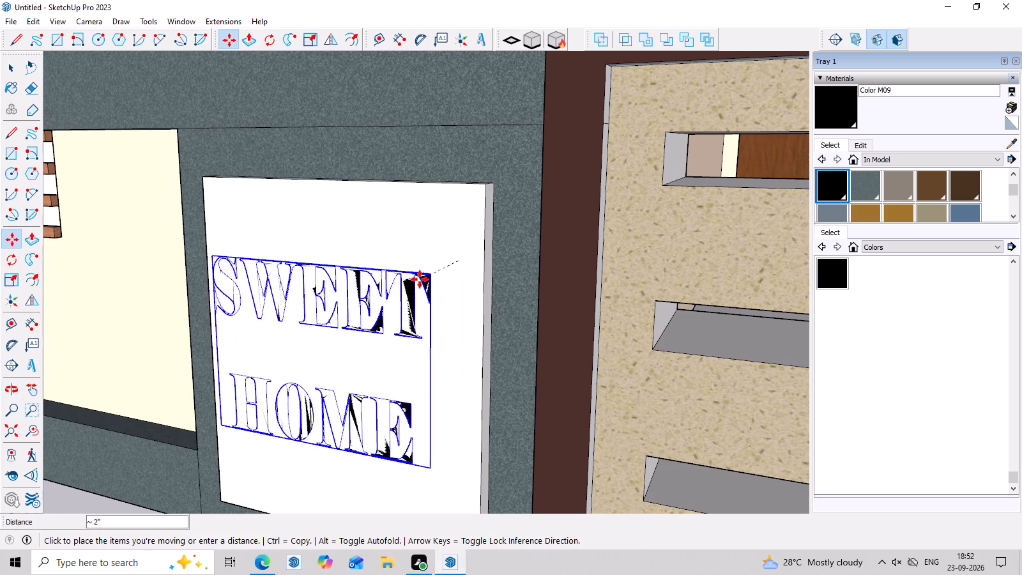
left_click(156, 367)
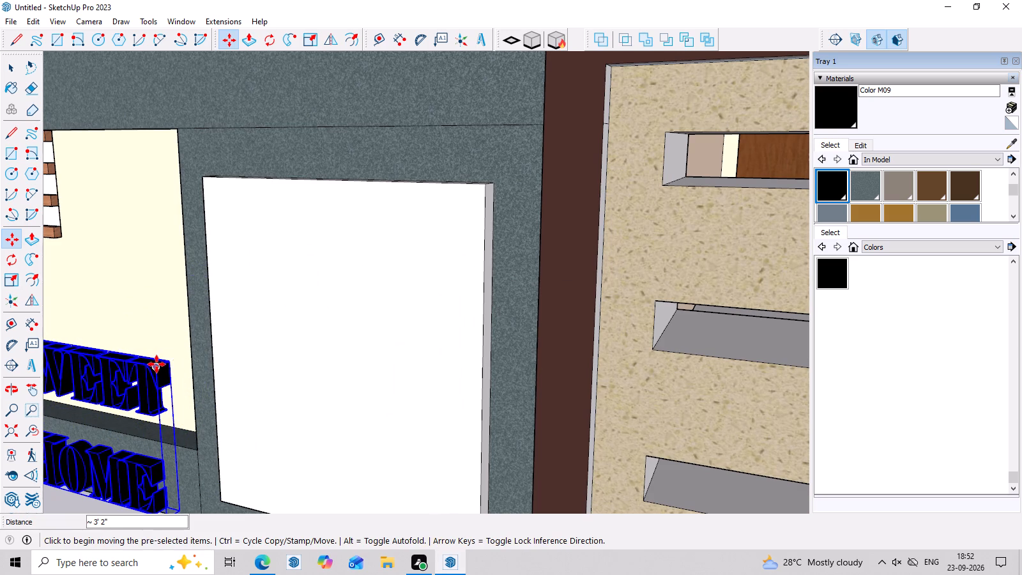
left_click(169, 358)
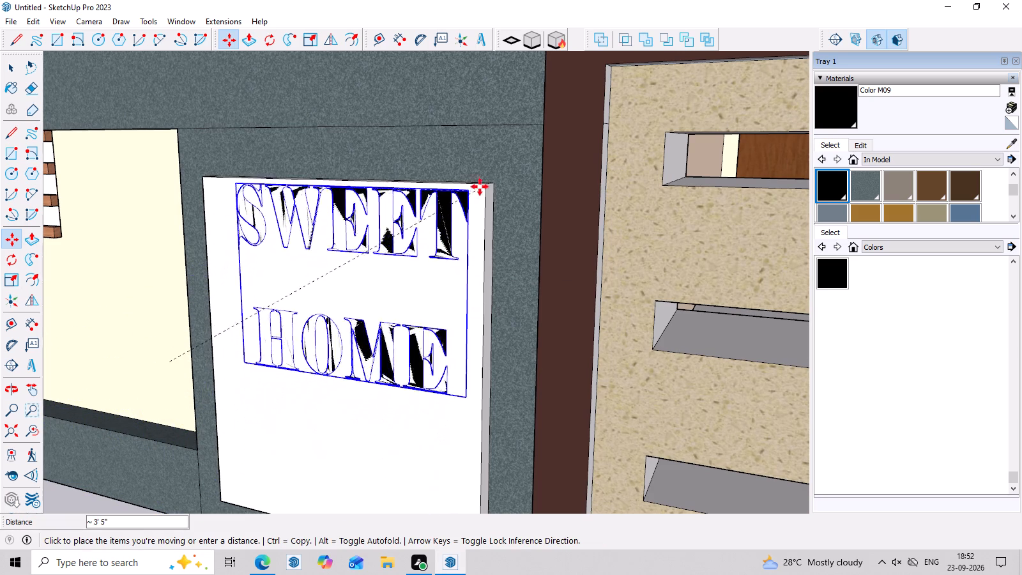
scroll(397, 238, "down", 8)
left_click(279, 395)
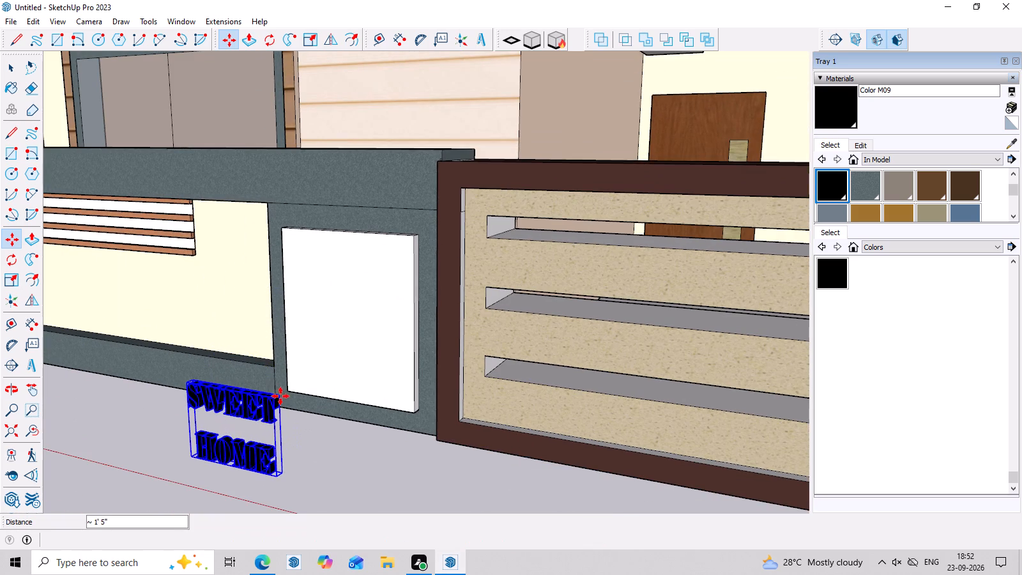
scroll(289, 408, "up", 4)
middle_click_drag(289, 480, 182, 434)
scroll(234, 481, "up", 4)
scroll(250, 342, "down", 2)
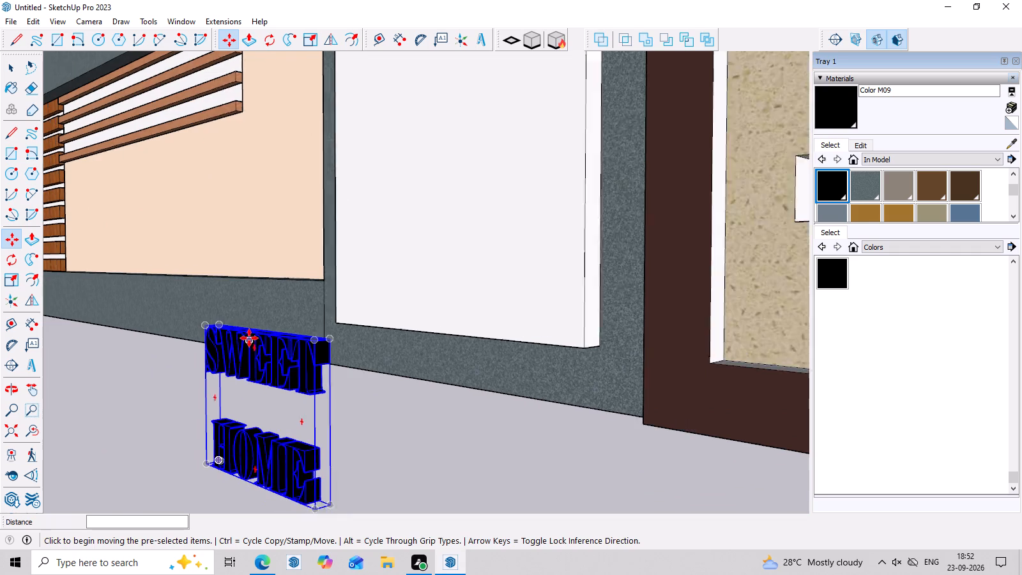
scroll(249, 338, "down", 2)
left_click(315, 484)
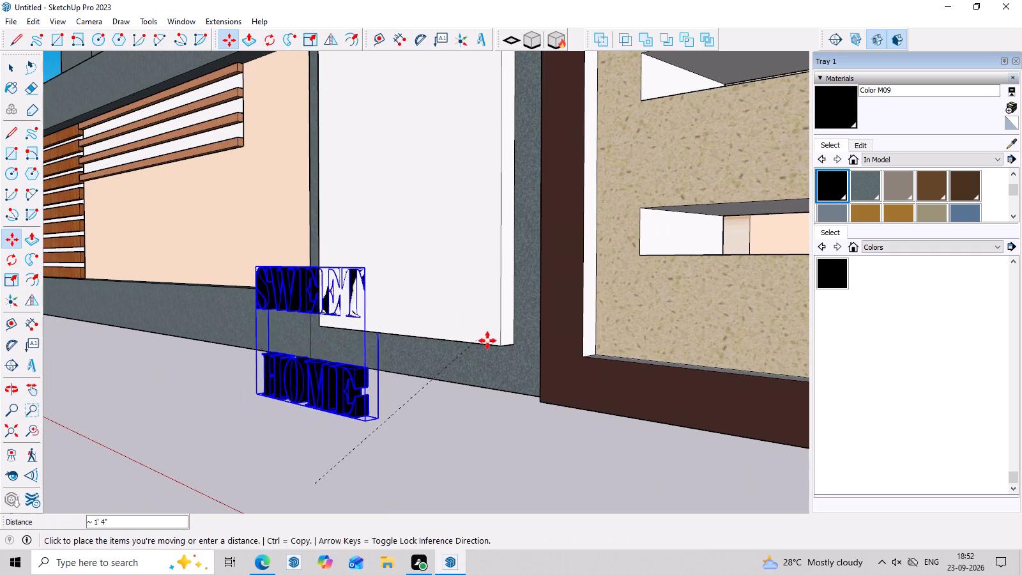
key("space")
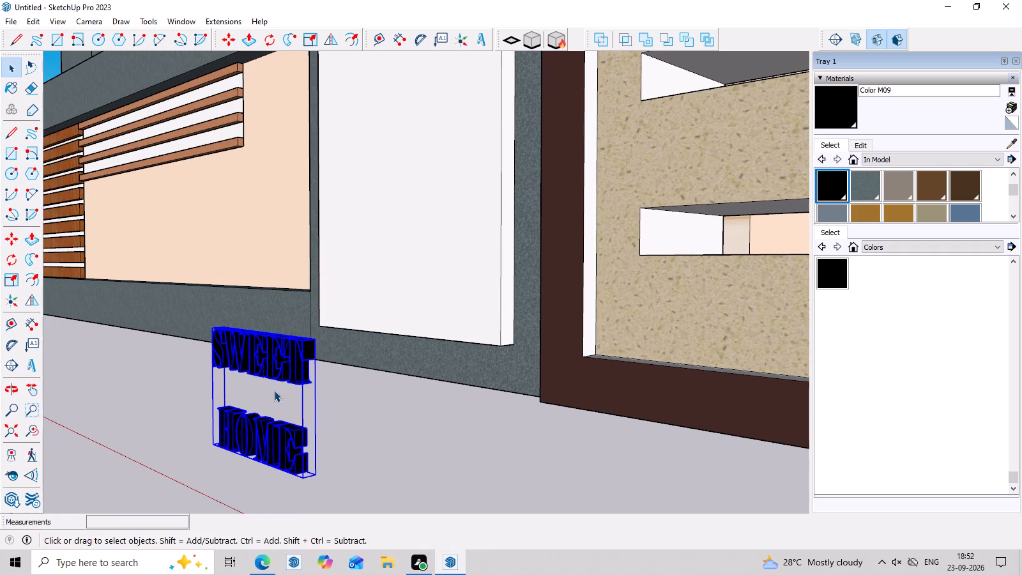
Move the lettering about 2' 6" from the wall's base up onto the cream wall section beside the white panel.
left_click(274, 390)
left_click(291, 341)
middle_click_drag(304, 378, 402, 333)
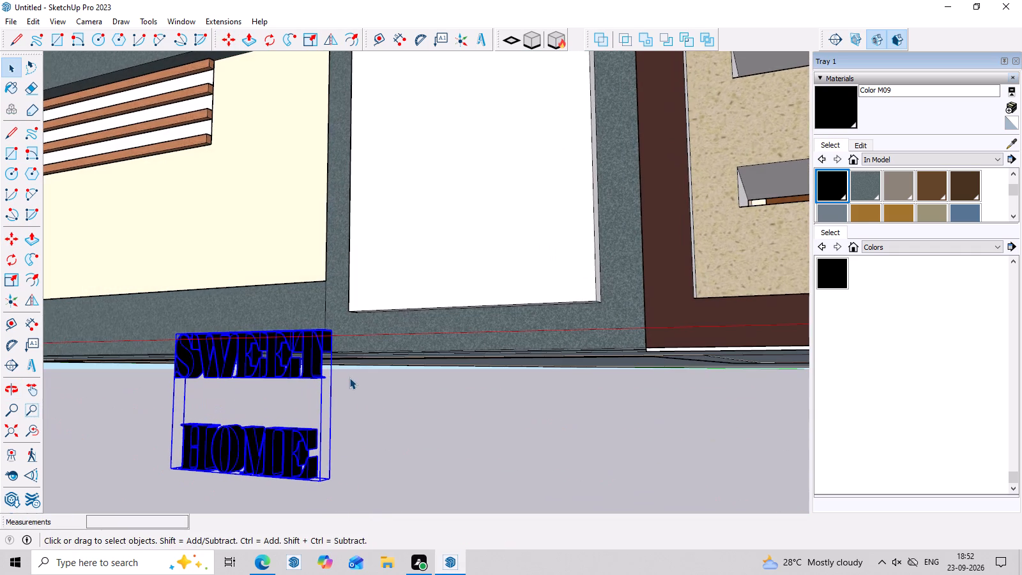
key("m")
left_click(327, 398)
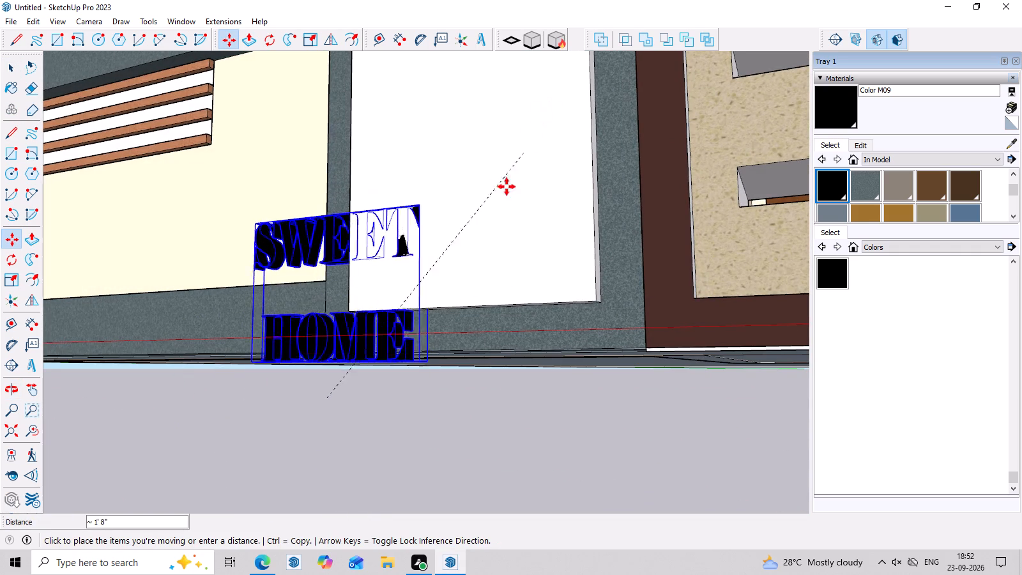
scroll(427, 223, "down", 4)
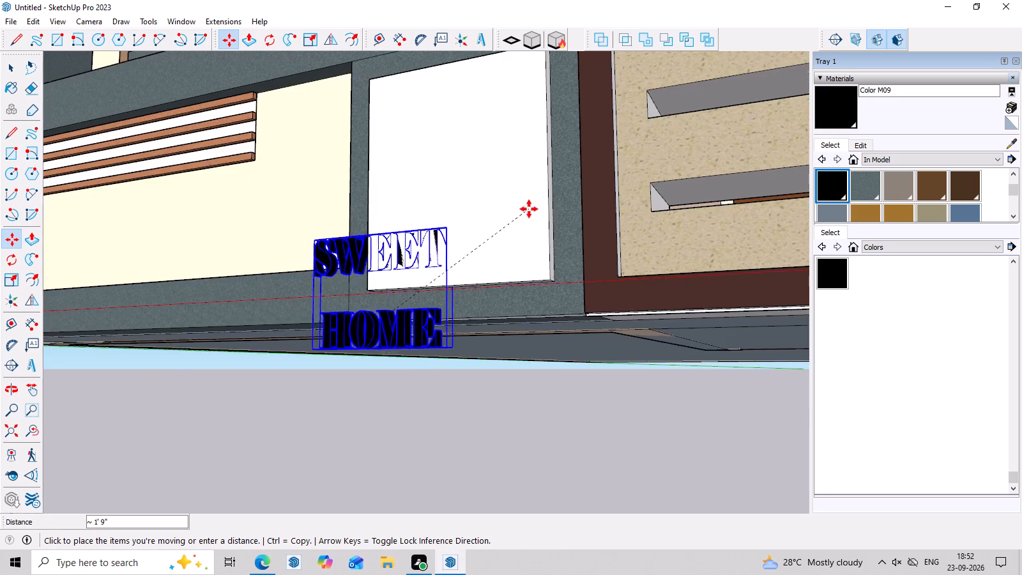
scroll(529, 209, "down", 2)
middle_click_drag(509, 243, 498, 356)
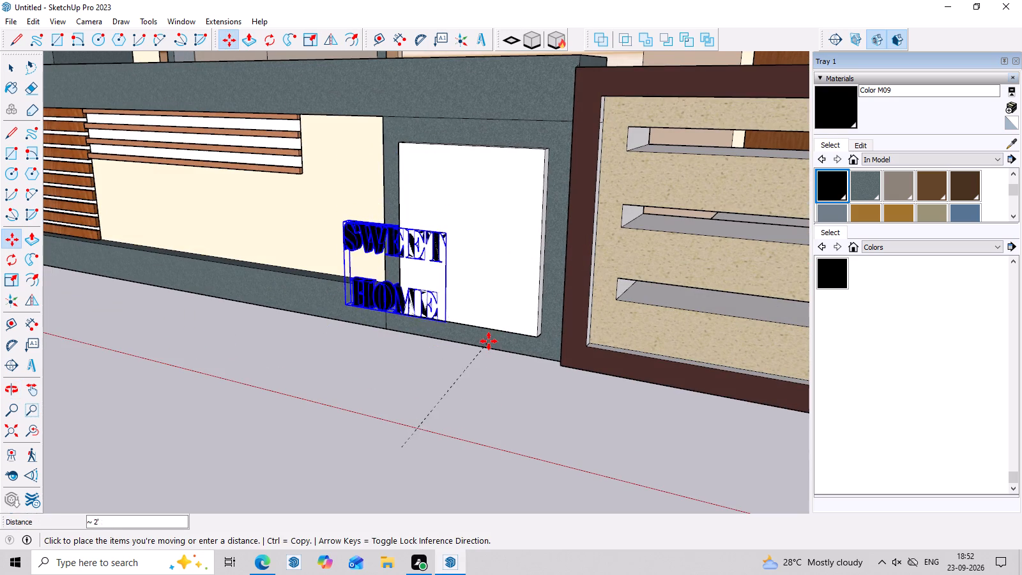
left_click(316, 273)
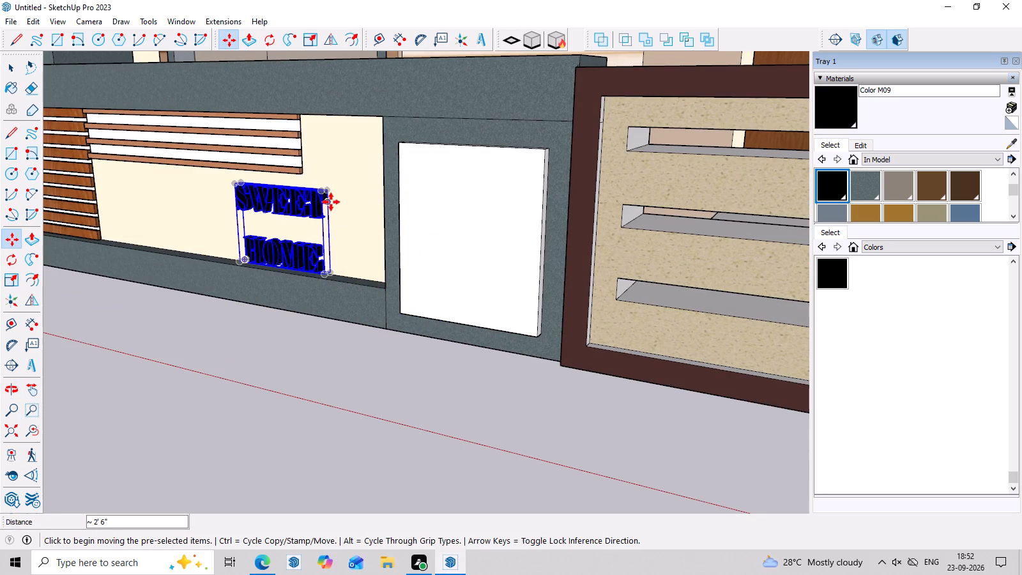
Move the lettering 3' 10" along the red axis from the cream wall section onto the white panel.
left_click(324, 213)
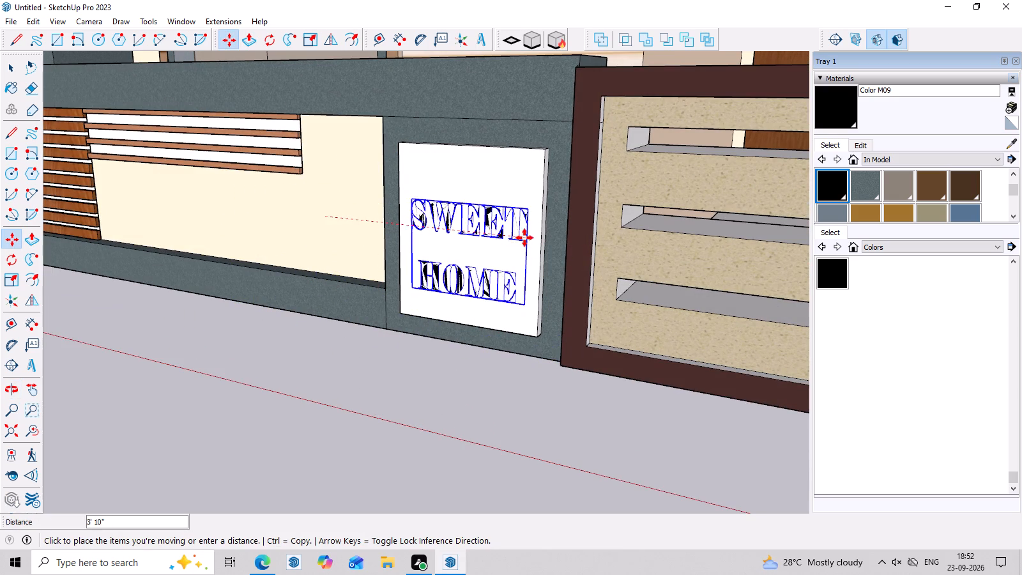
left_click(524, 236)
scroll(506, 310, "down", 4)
Undo the recent moves and the enlargement of the lettering, back to the shorter text standing on the white panel.
key("ctrl+z")
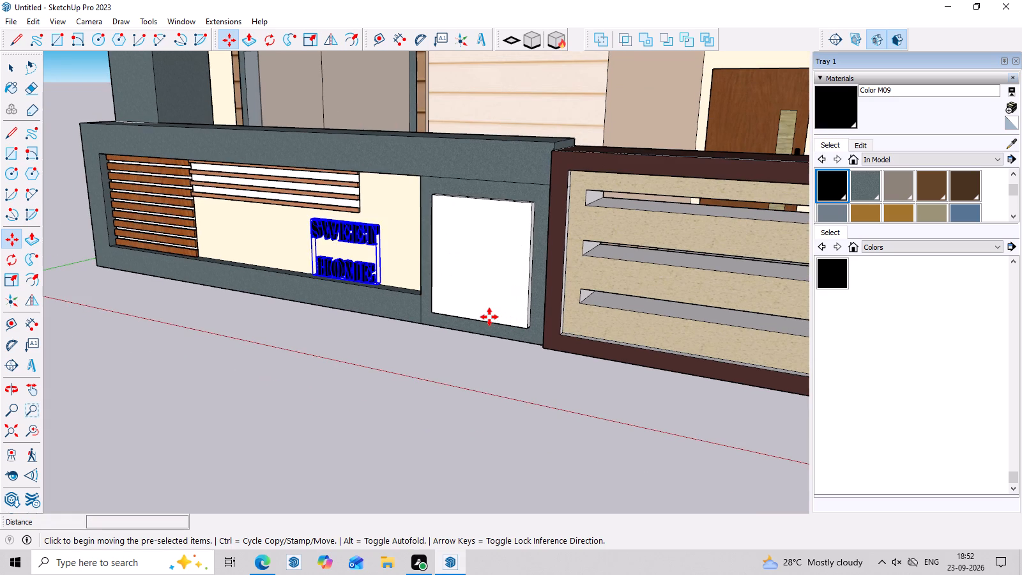
key("ctrl+z")
key("ctrl+z")
key("ctrl+z")
key("ctrl+z")
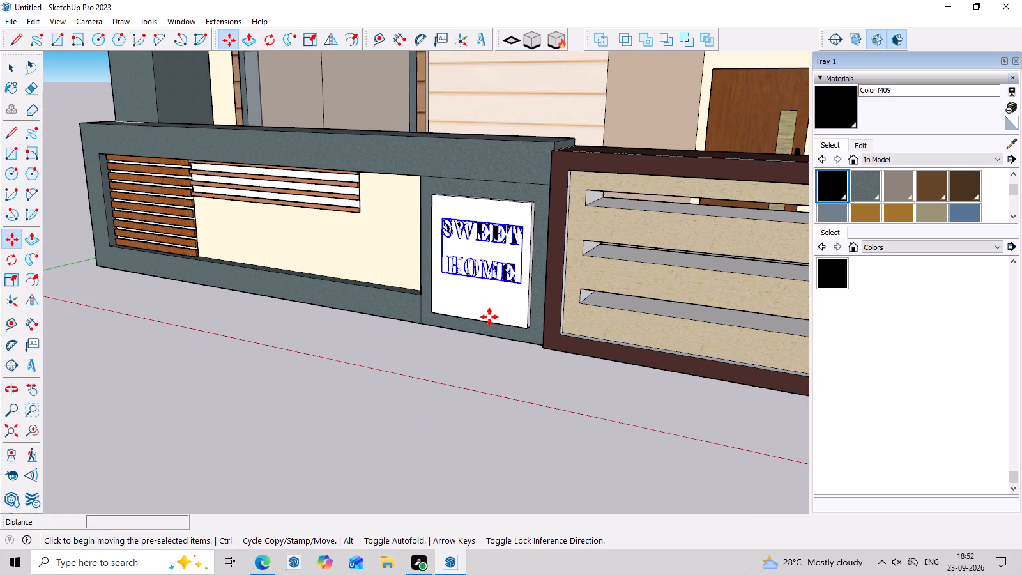
key("ctrl+z")
key("ctrl+z")
Move the "SWEET HOME" lettering about 6" upward on the white panel.
middle_click(522, 263)
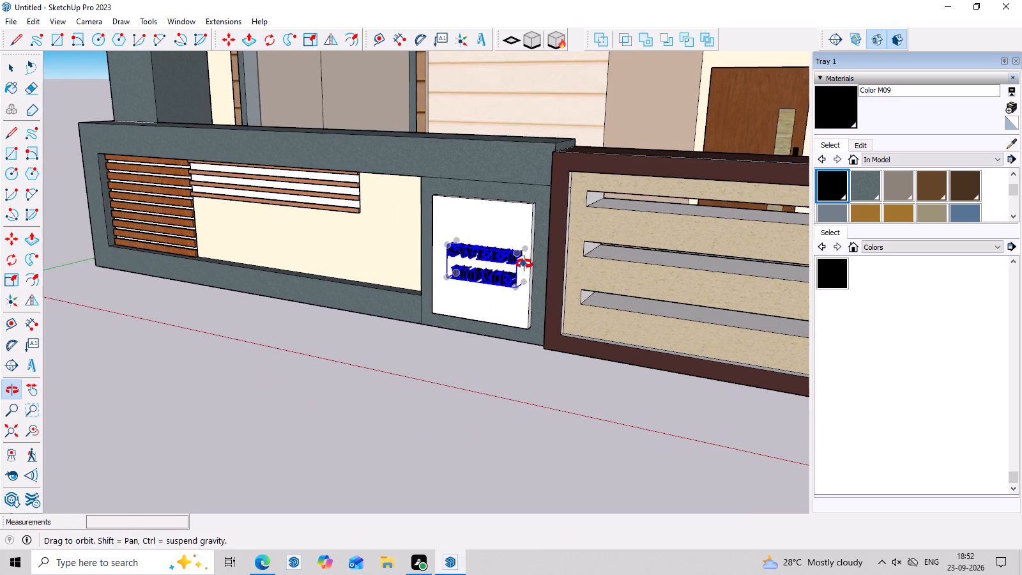
scroll(524, 266, "up", 11)
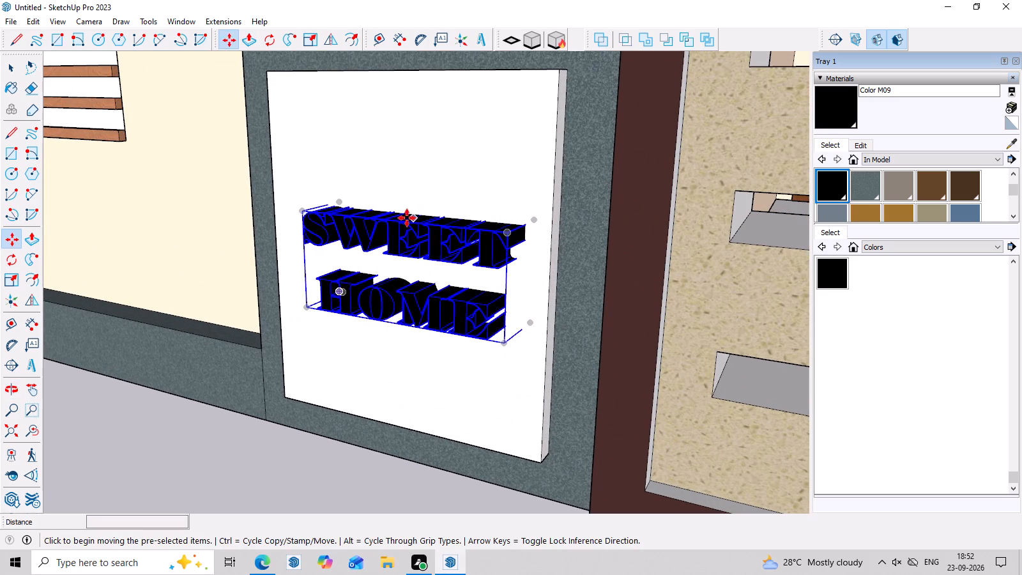
left_click(399, 222)
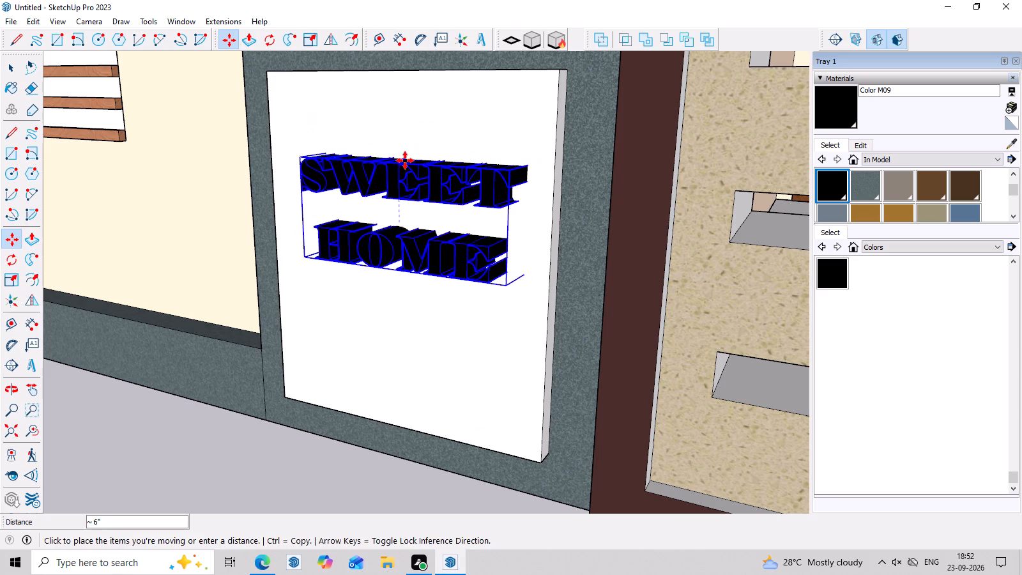
left_click(405, 161)
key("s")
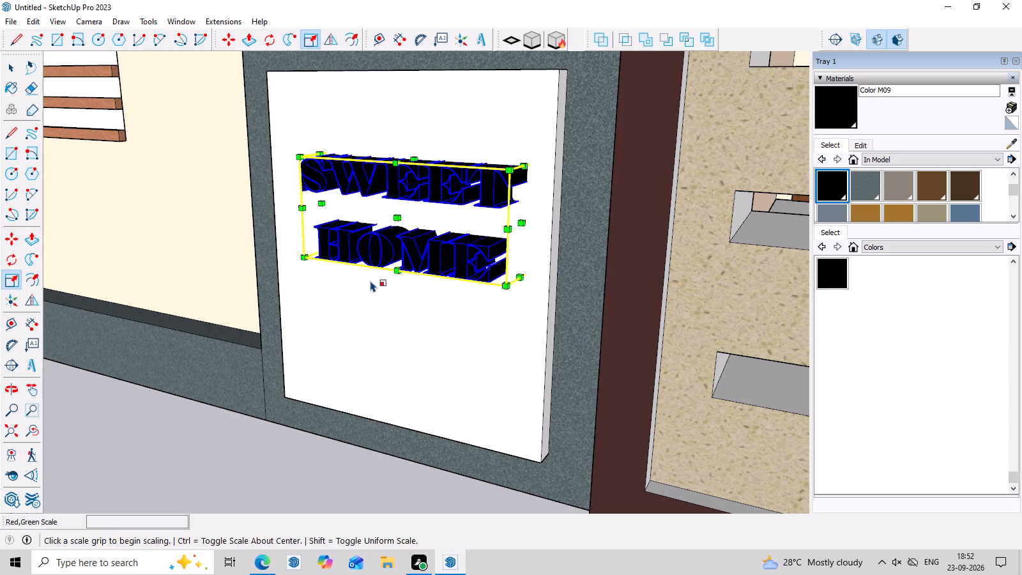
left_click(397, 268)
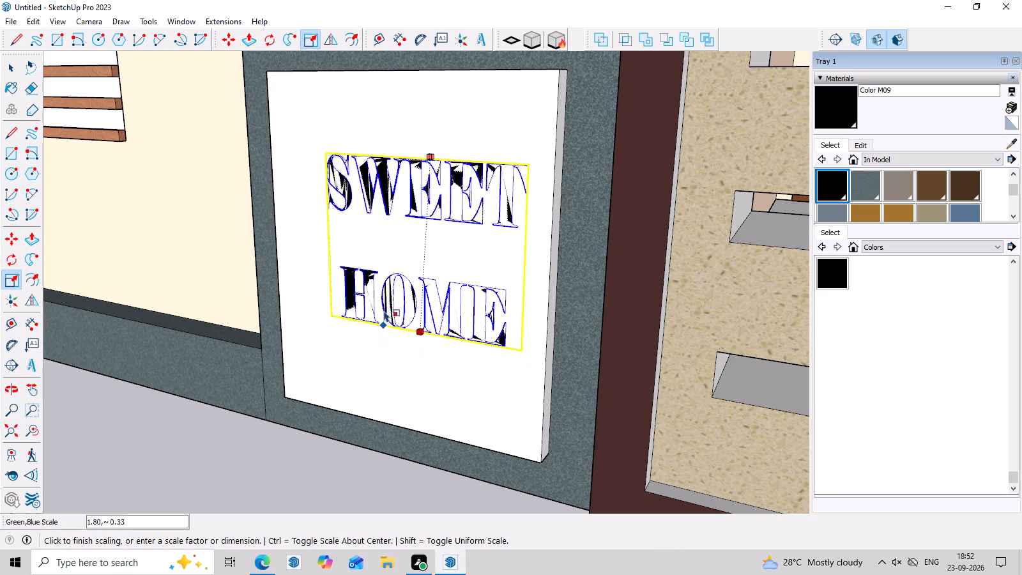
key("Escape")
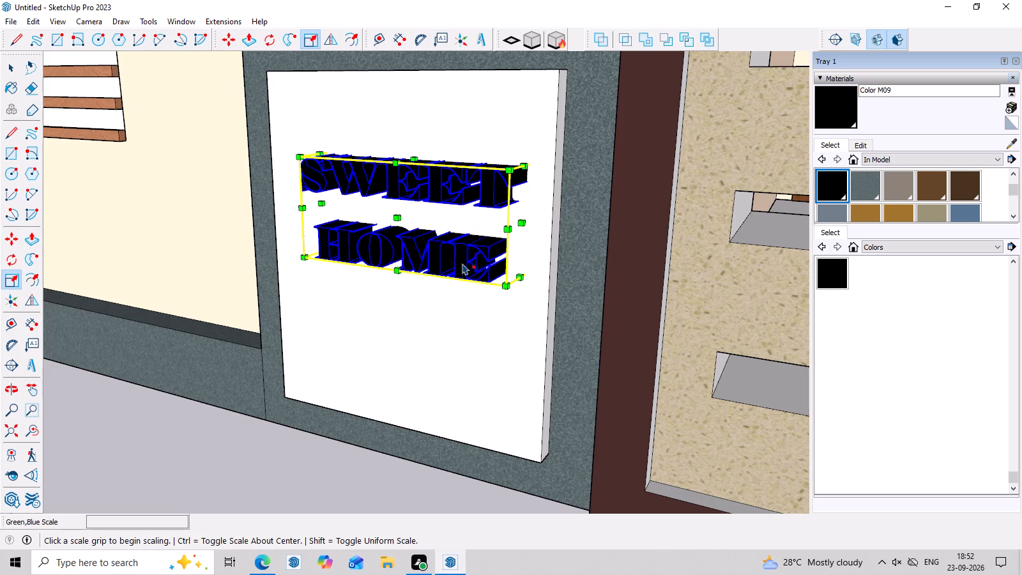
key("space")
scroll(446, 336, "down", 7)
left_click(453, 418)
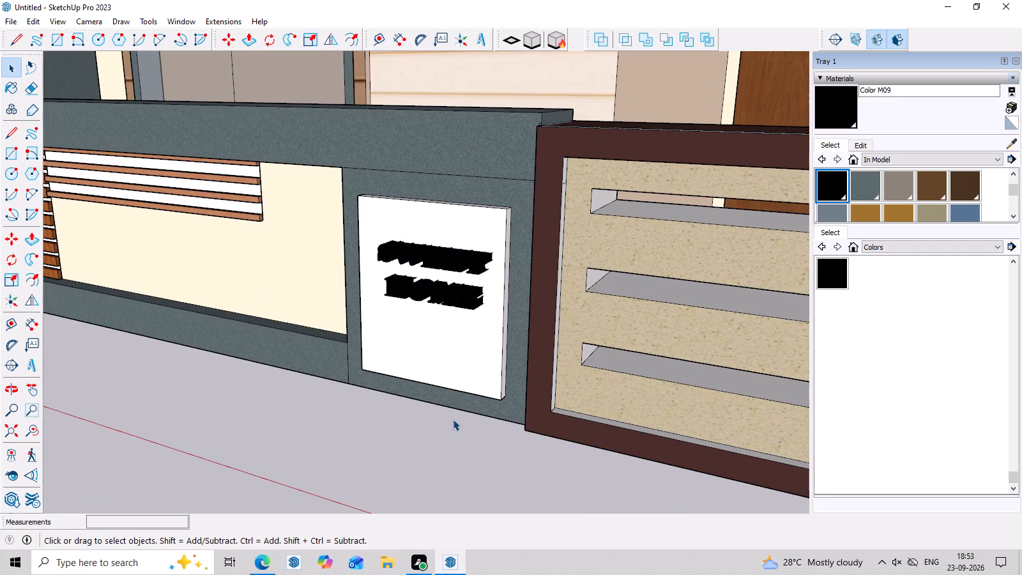
Examine the black lettering on the white panel and its look beside the gate from several angles and distances.
middle_click_drag(568, 454, 687, 325)
scroll(432, 236, "up", 9)
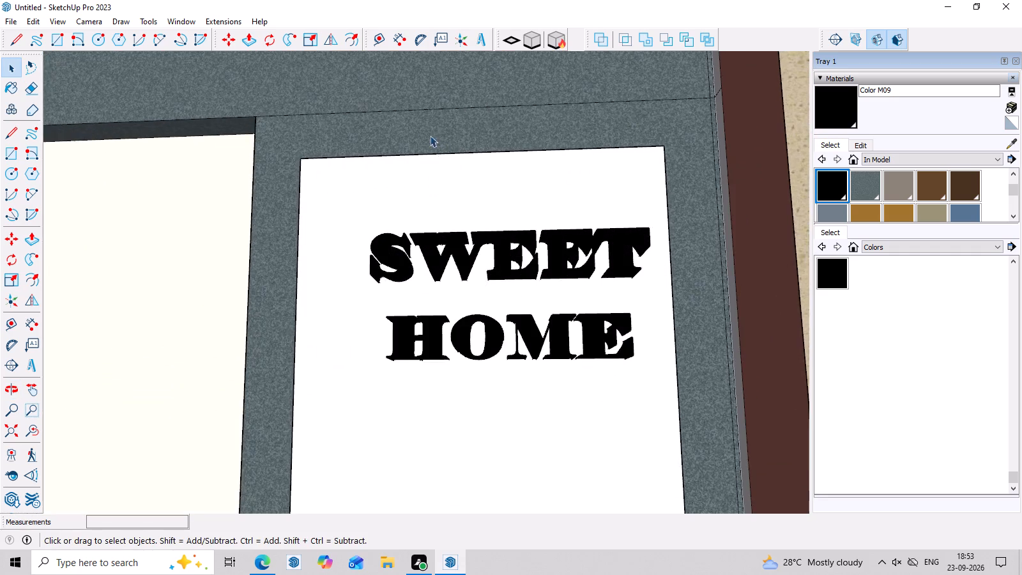
scroll(421, 128, "down", 9)
middle_click_drag(660, 455, 671, 556)
scroll(511, 208, "up", 8)
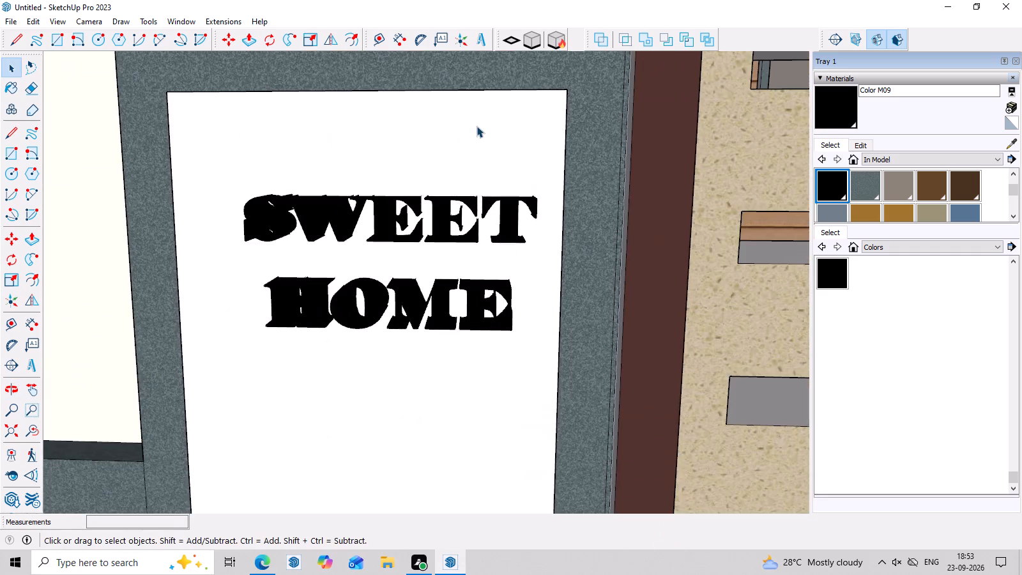
scroll(473, 125, "down", 20)
scroll(473, 125, "down", 3)
middle_click_drag(626, 410, 635, 457)
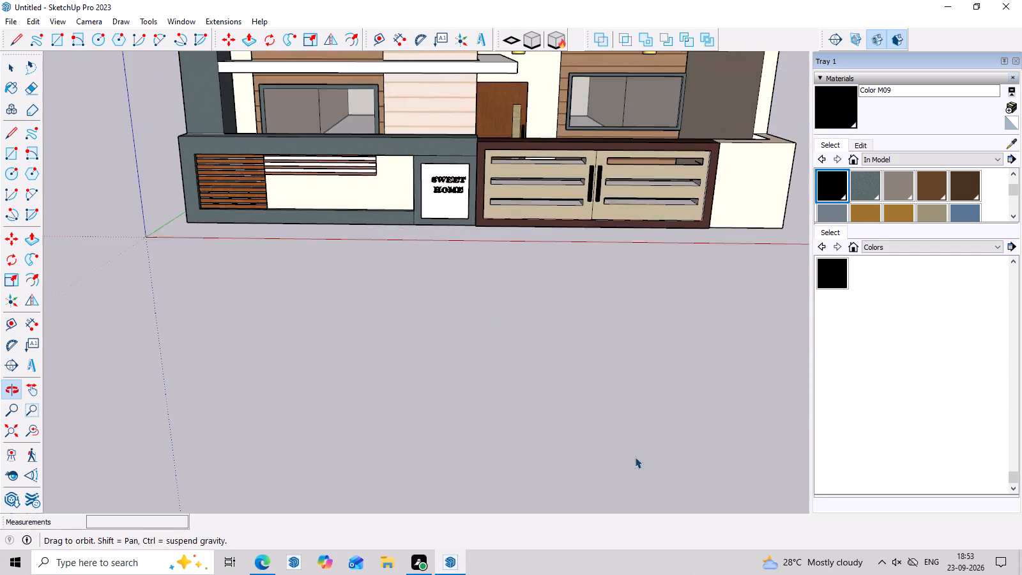
scroll(818, 287, "up", 9)
scroll(699, 130, "down", 9)
middle_click_drag(777, 249, 790, 160)
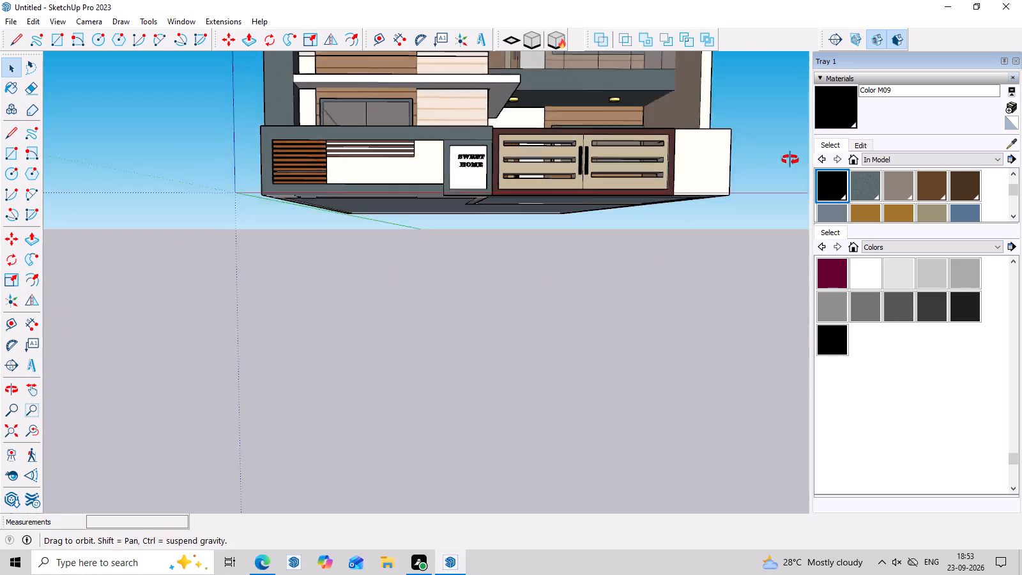
middle_click_drag(790, 160, 790, 148)
scroll(784, 112, "up", 8)
scroll(778, 101, "down", 3)
middle_click_drag(788, 140, 793, 195)
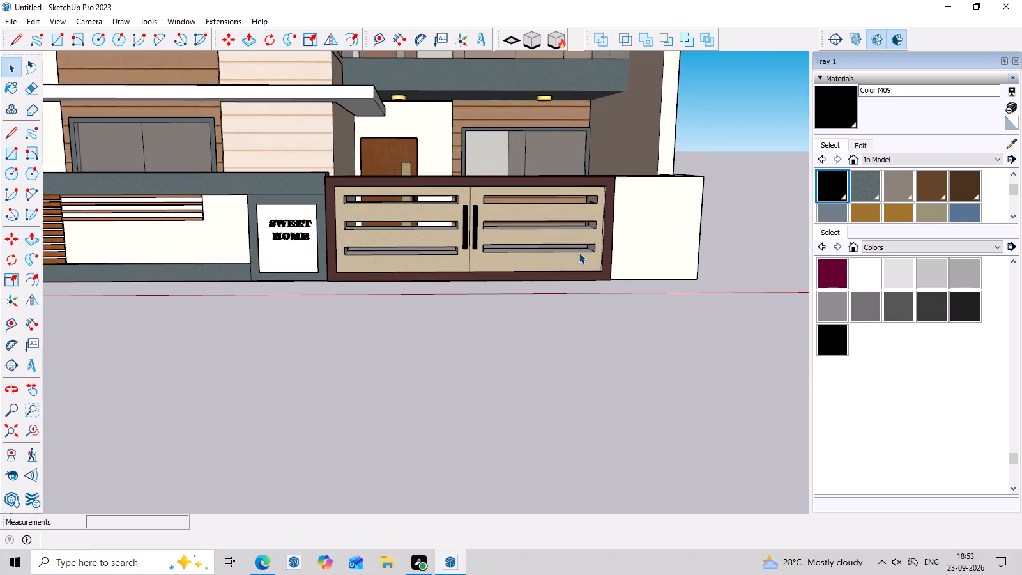
scroll(464, 240, "up", 8)
scroll(393, 211, "down", 4)
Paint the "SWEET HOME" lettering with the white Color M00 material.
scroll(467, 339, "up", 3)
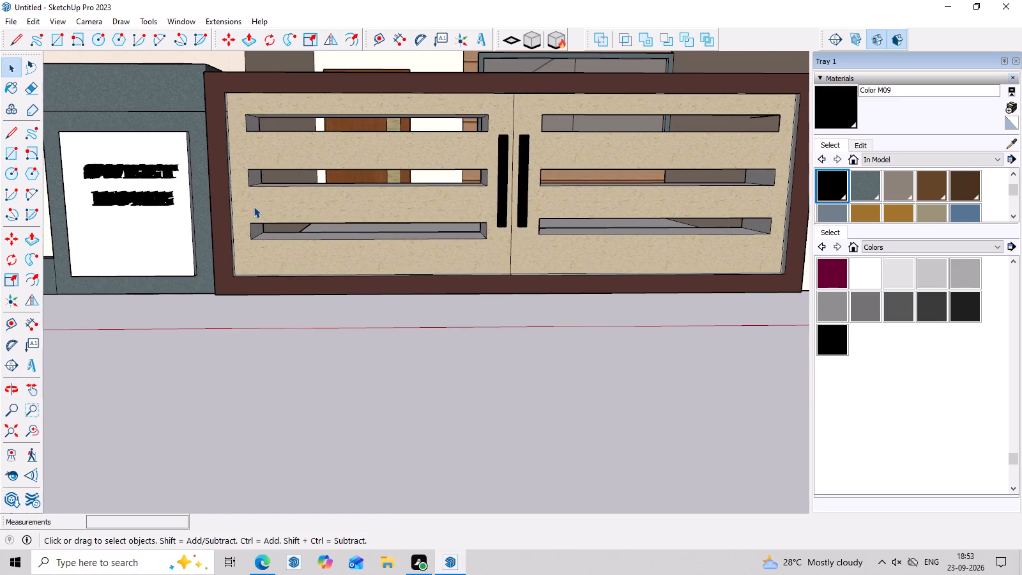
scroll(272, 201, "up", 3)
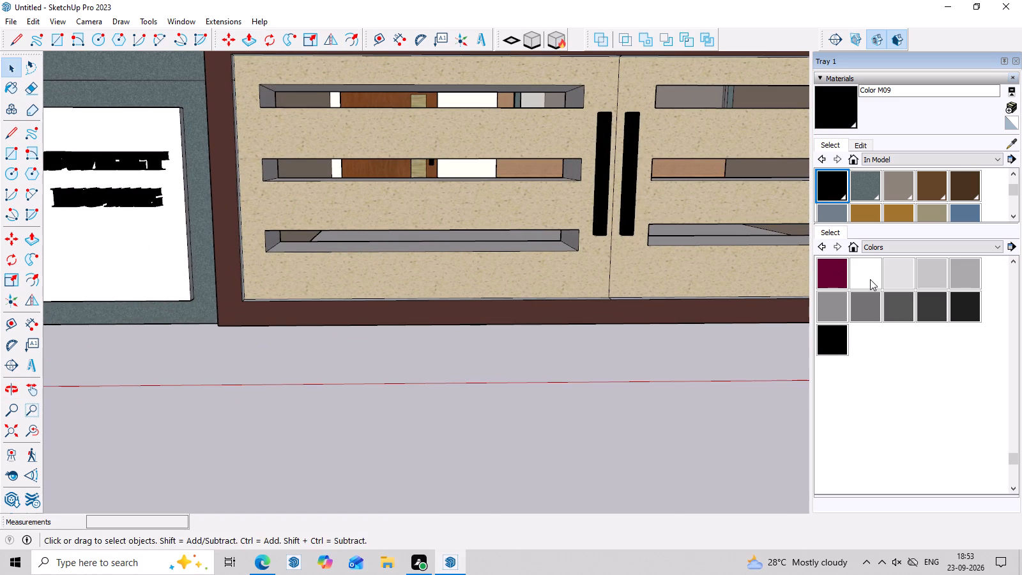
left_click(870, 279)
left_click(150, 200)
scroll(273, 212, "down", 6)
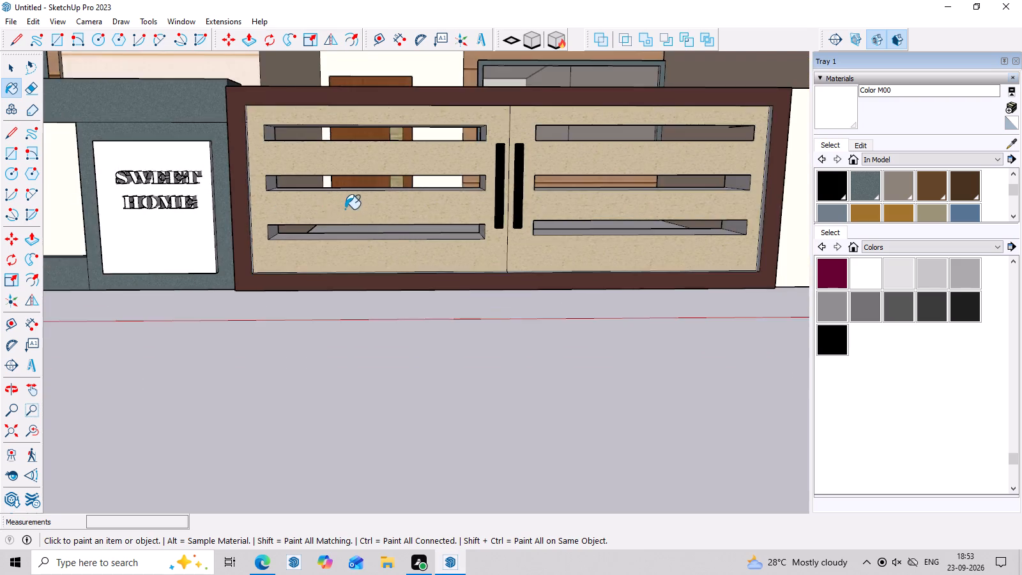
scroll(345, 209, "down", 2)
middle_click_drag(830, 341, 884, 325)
Paint the "SWEET HOME" lettering with the pink Color A02 material.
scroll(968, 276, "up", 4)
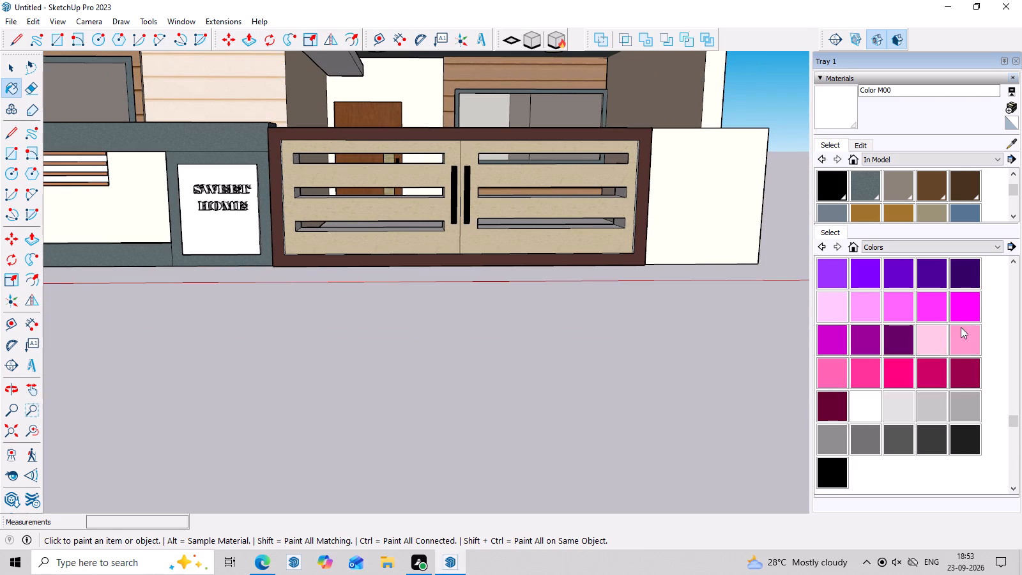
scroll(960, 332, "up", 3)
scroll(958, 333, "up", 20)
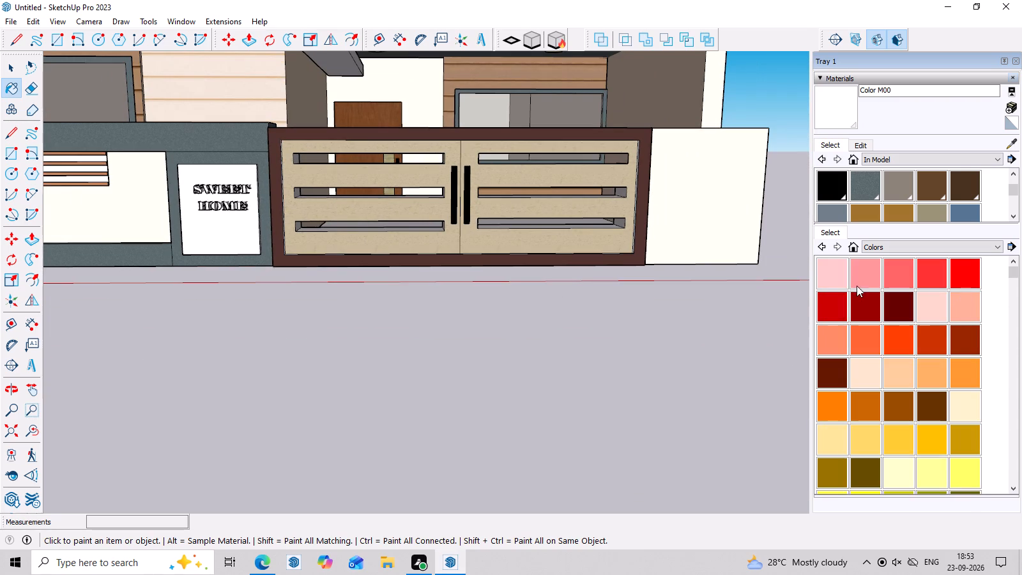
double_click(862, 274)
scroll(234, 206, "up", 4)
left_click(234, 206)
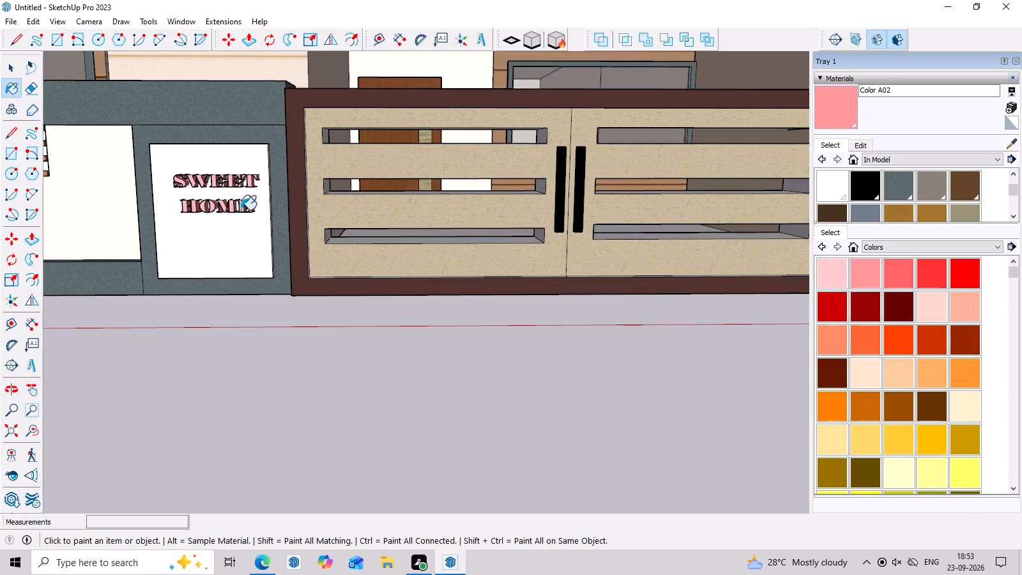
Examine the pink lettering against the gate and the whole house front.
scroll(314, 245, "down", 4)
scroll(528, 283, "up", 1)
scroll(560, 282, "down", 8)
middle_click_drag(675, 362, 653, 381)
scroll(683, 314, "up", 2)
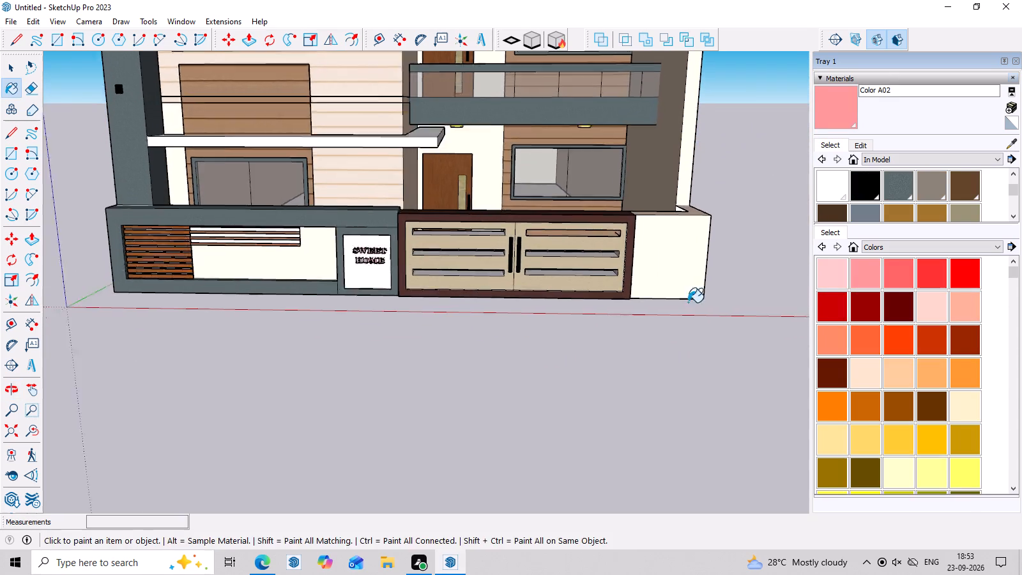
scroll(688, 302, "up", 1)
key("space")
scroll(708, 214, "down", 17)
scroll(736, 115, "up", 6)
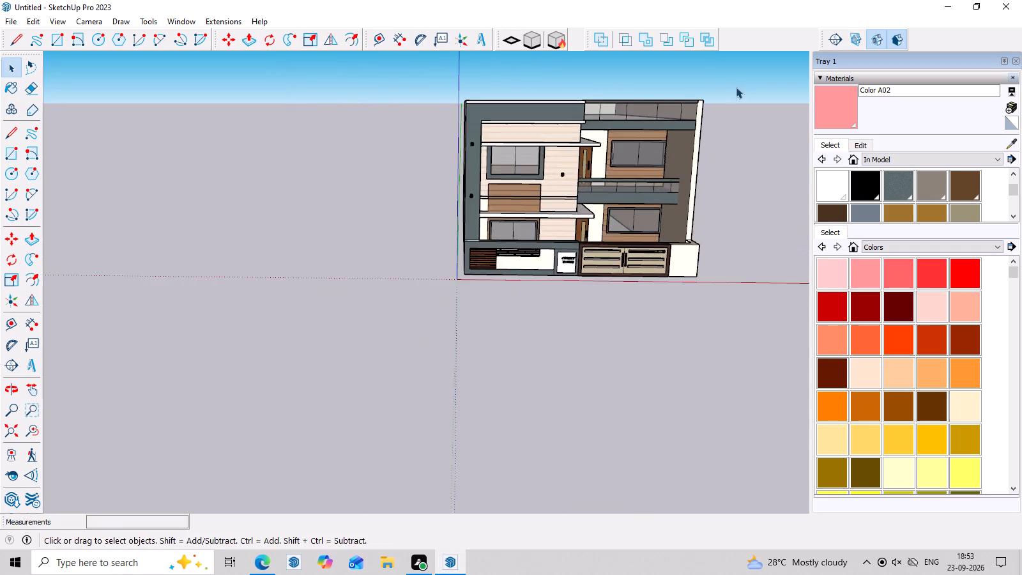
scroll(736, 87, "up", 2)
middle_click_drag(719, 169, 682, 76)
Move the pink lettering about 6" down and slightly sideways toward the middle of the white panel.
scroll(575, 271, "up", 9)
scroll(583, 344, "up", 6)
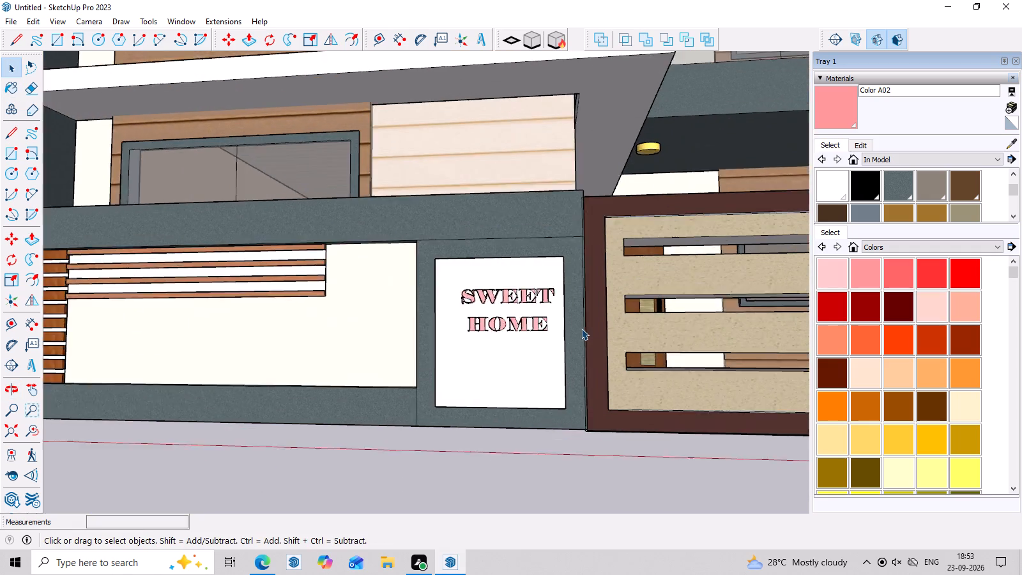
scroll(581, 328, "up", 2)
scroll(518, 305, "up", 3)
left_click(504, 325)
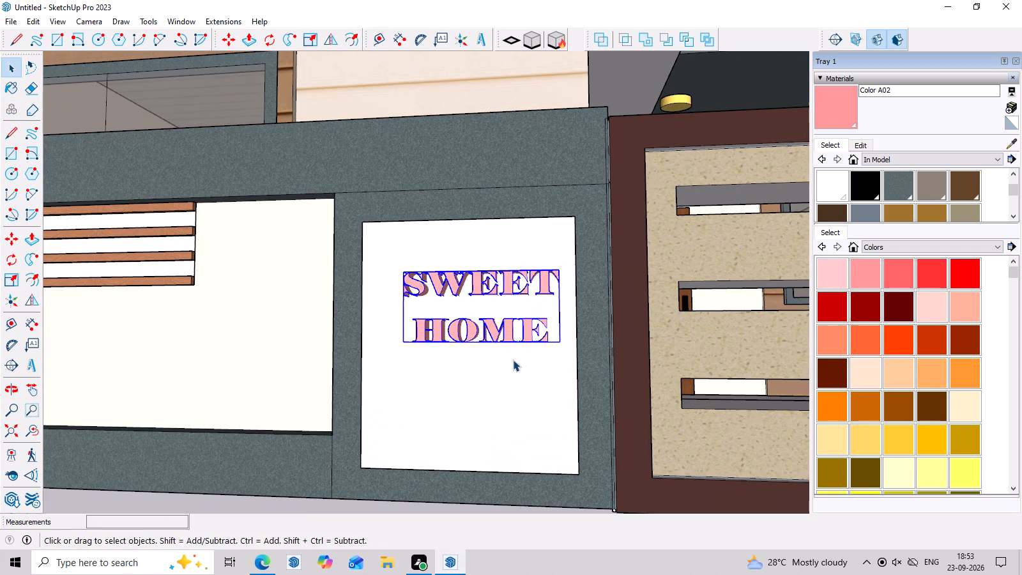
key("m")
left_click(508, 333)
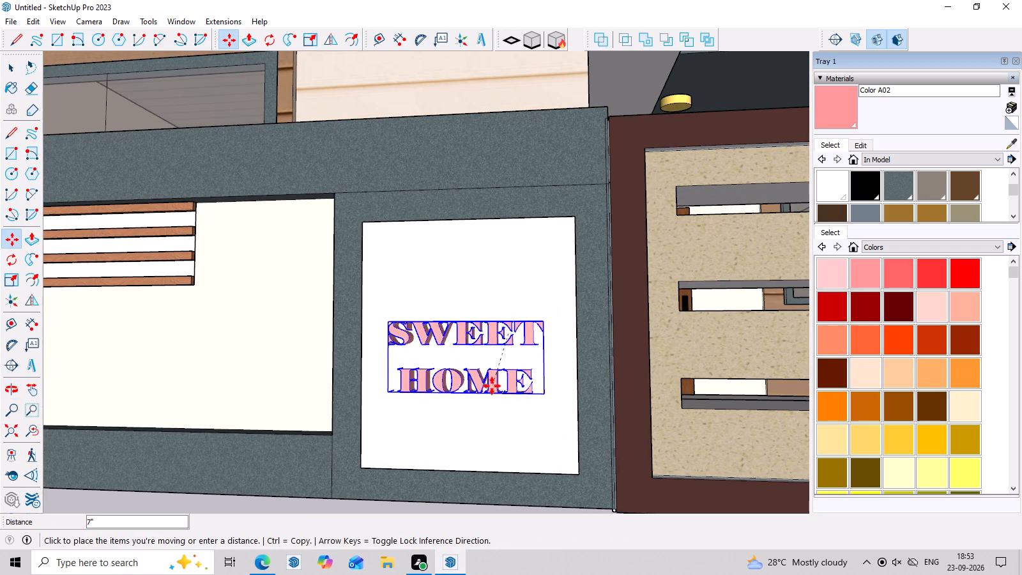
left_click(492, 378)
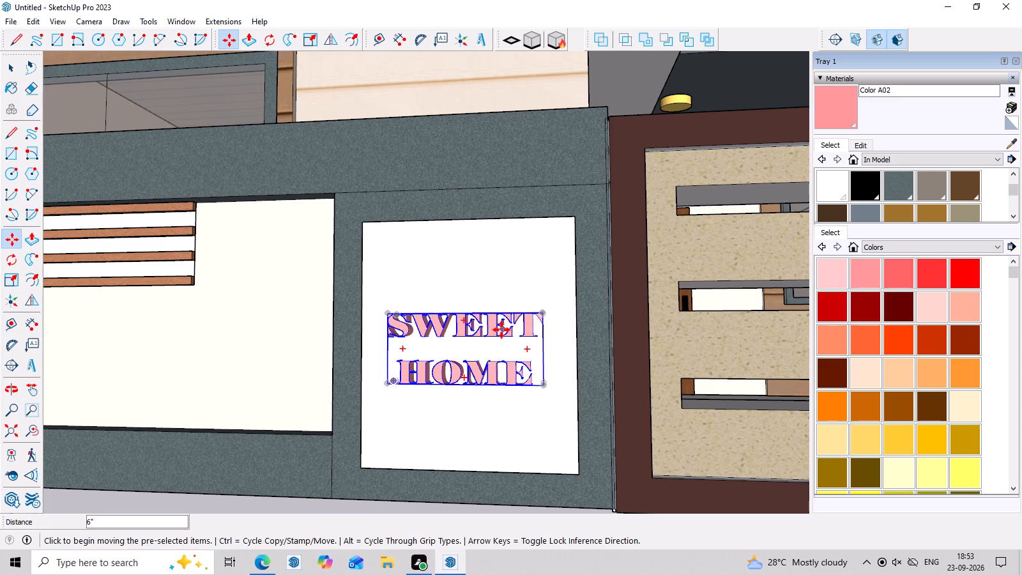
key("space")
Open the "SWEET HOME" lettering for editing, select all its letters and scale them upward to 2.00 times their height.
triple_click(491, 330)
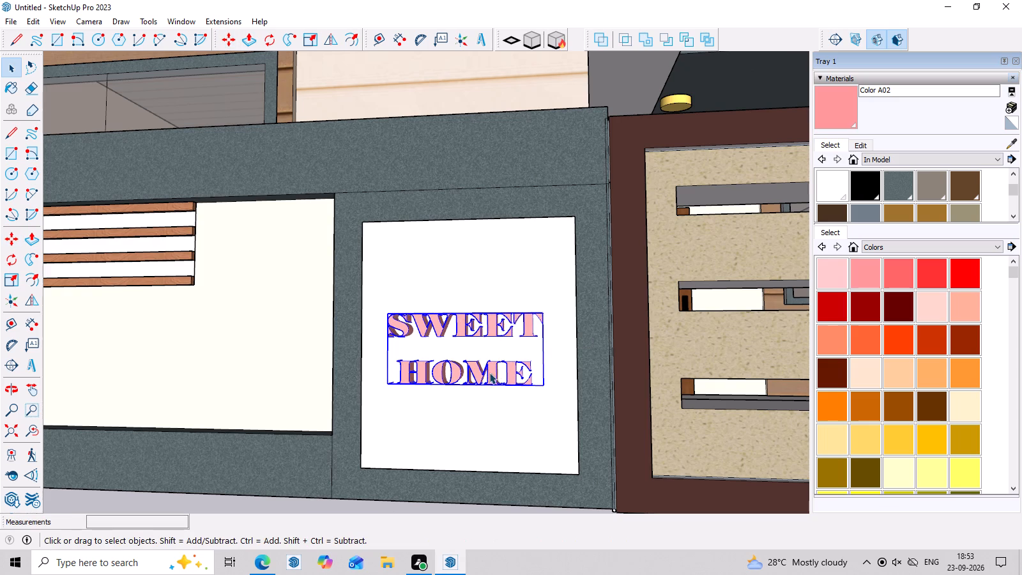
right_click(490, 376)
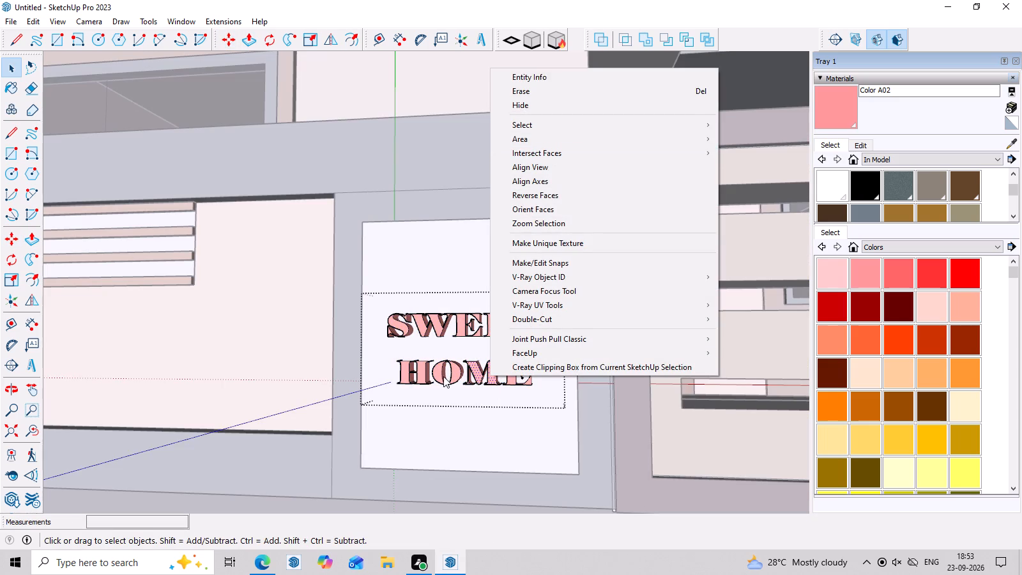
triple_click(441, 378)
left_click(441, 378)
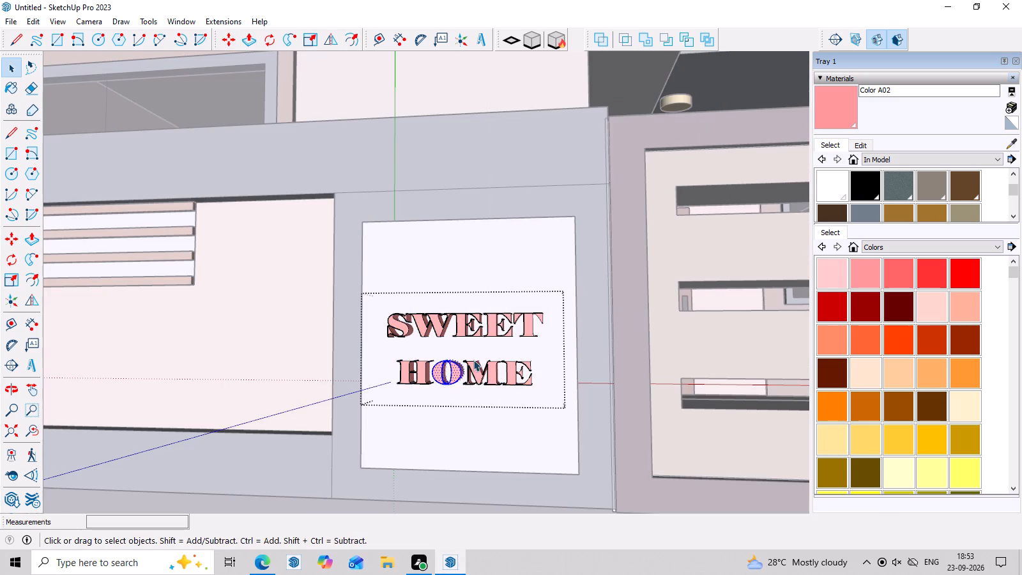
middle_click_drag(475, 355, 436, 439)
scroll(501, 356, "up", 7)
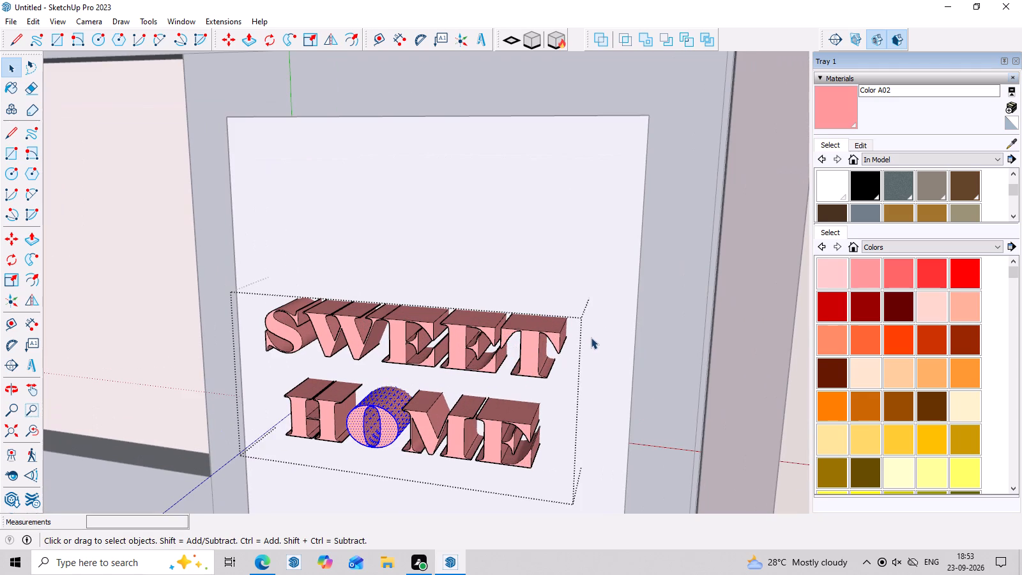
key("s")
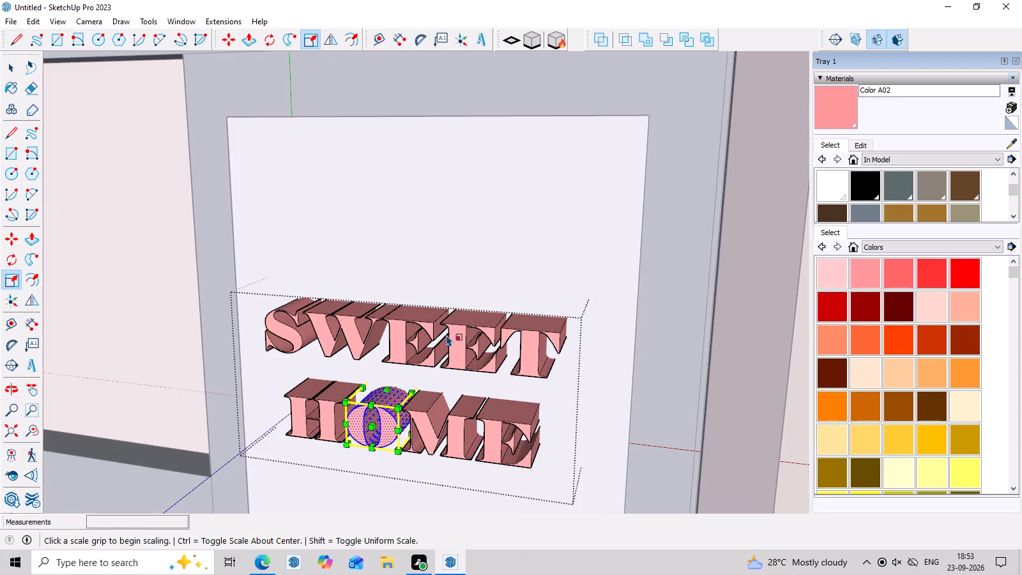
triple_click(460, 321)
key("space")
left_click_drag(565, 306, 293, 484)
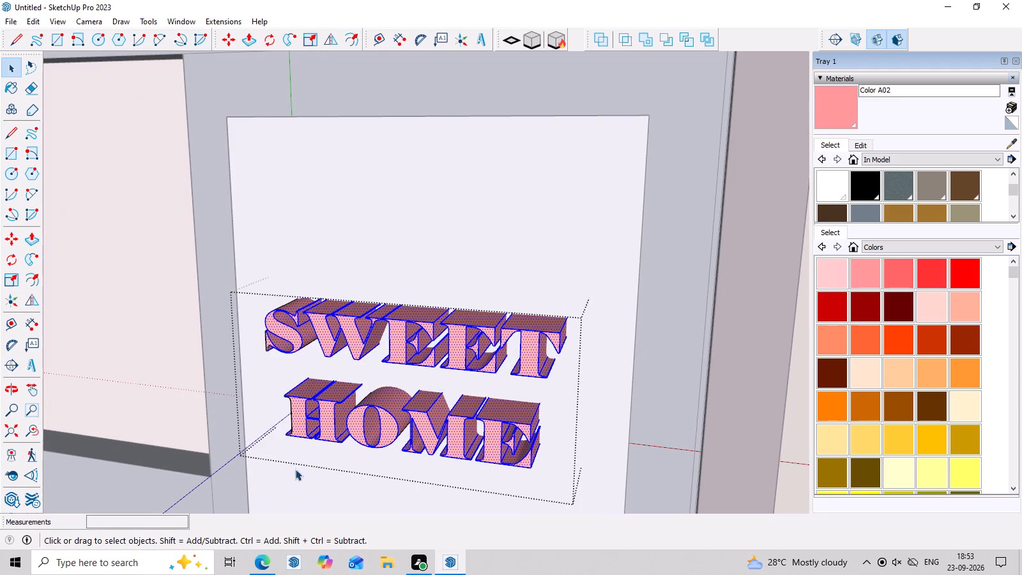
key("s")
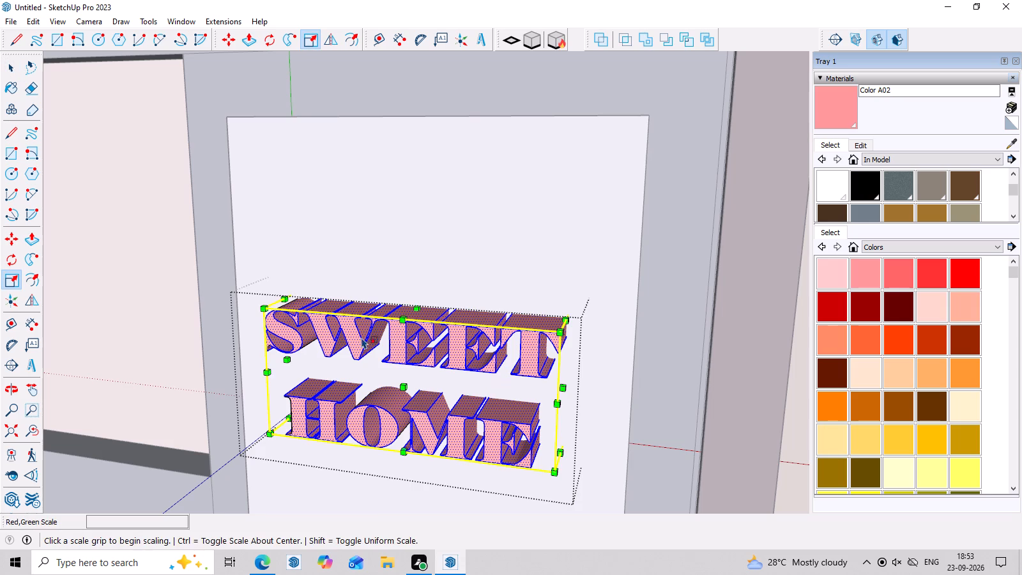
left_click(402, 316)
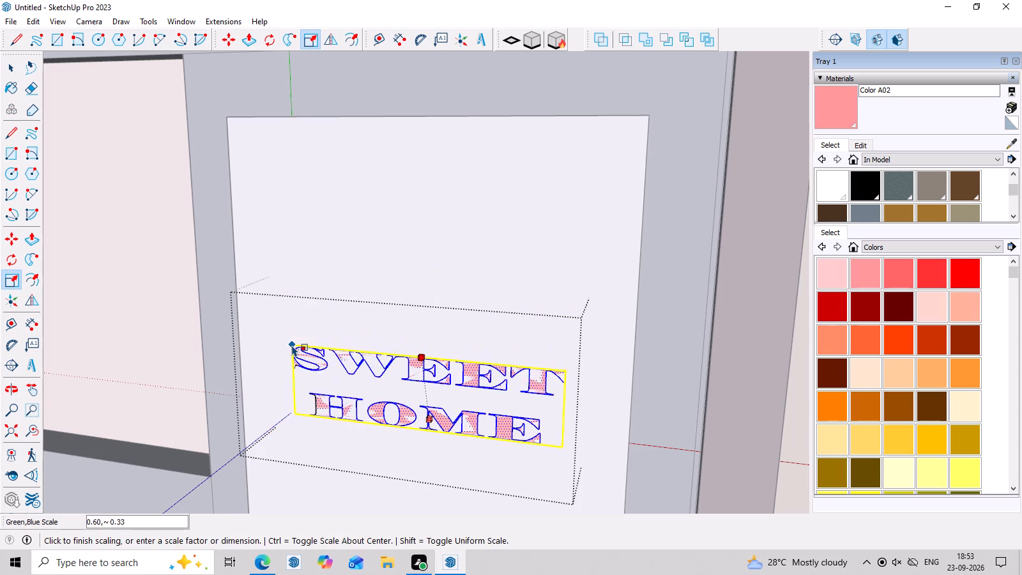
key("Escape")
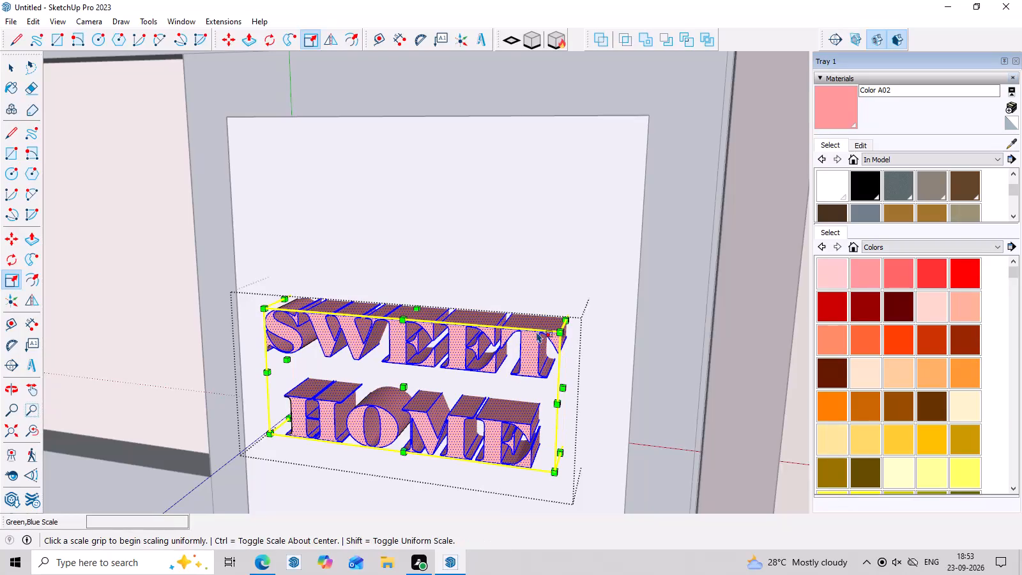
scroll(417, 304, "up", 2)
middle_click_drag(418, 304, 411, 363)
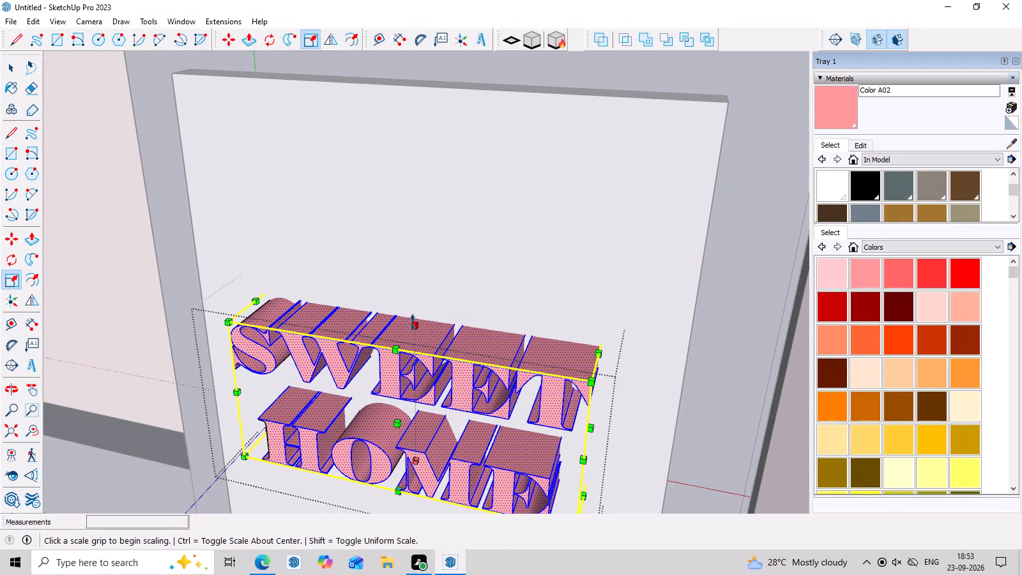
left_click(417, 323)
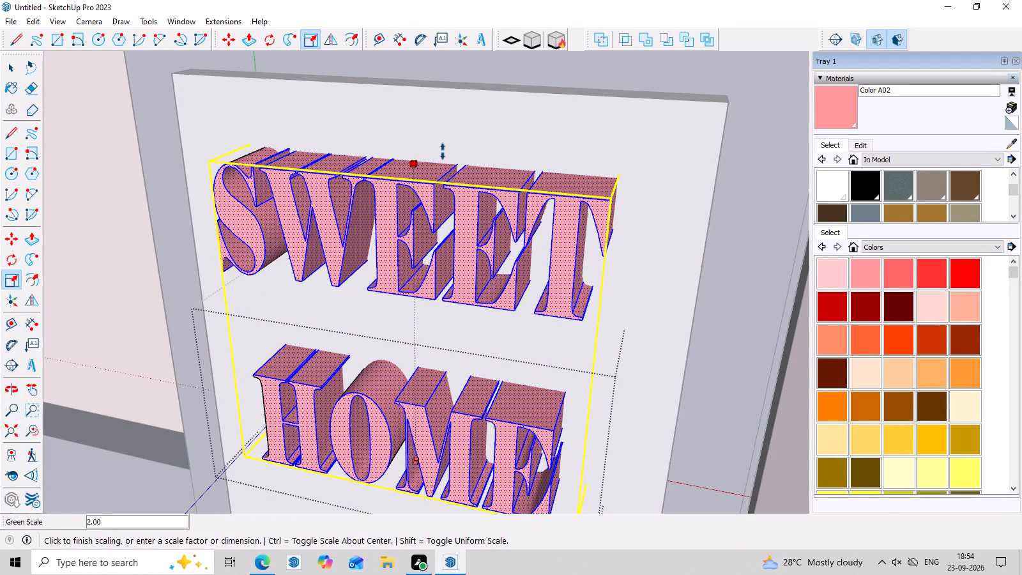
left_click(443, 151)
Stretch all the letters downward from their bottom edge so they cover more of the white panel's height.
scroll(545, 372, "down", 7)
middle_click_drag(601, 438, 601, 434)
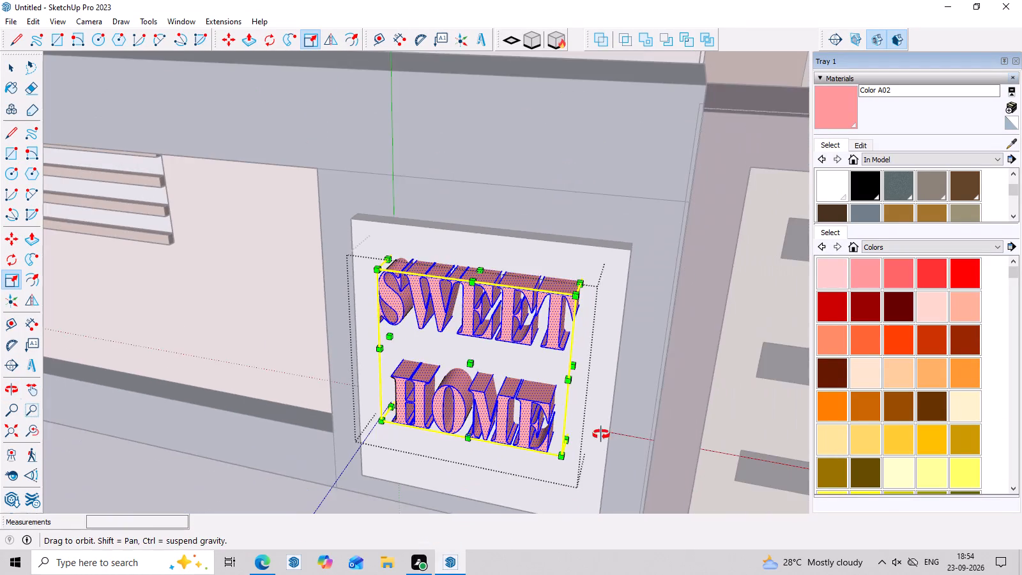
middle_click_drag(601, 434, 634, 256)
scroll(481, 455, "up", 3)
middle_click_drag(485, 431, 485, 269)
scroll(485, 280, "up", 4)
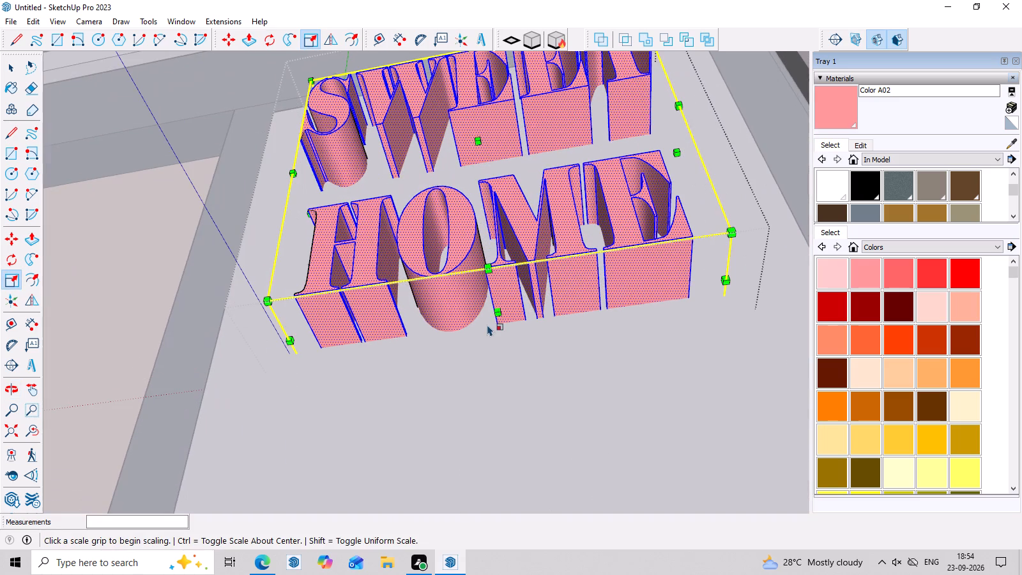
left_click(496, 312)
scroll(501, 469, "down", 3)
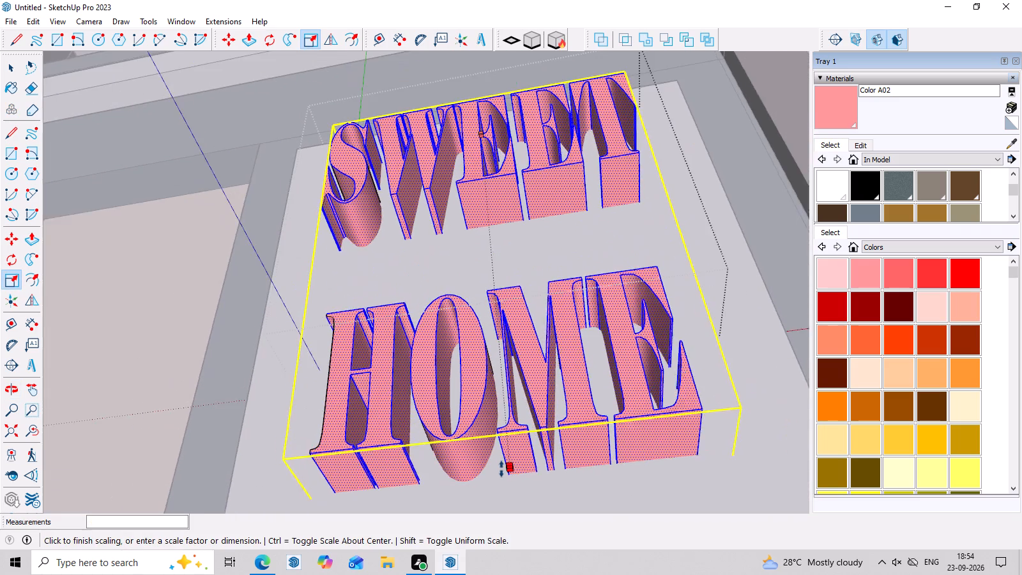
scroll(501, 469, "down", 4)
left_click(501, 469)
Widen the letters toward both side edges of the white panel, scaling the "S" side by about 1.18, and close the lettering group.
middle_click_drag(584, 279, 464, 355)
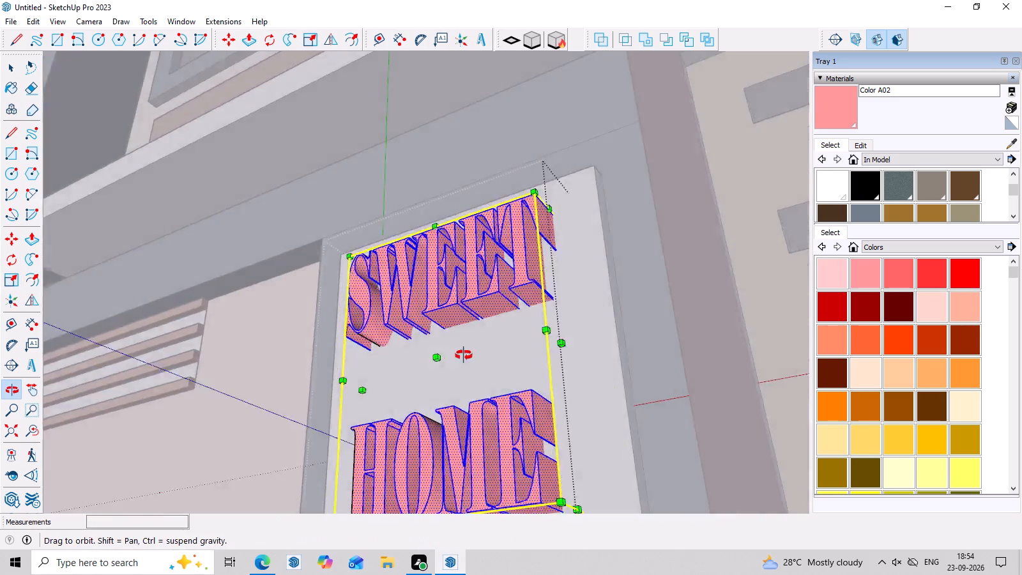
middle_click_drag(464, 355, 427, 359)
scroll(602, 358, "up", 3)
left_click(507, 333)
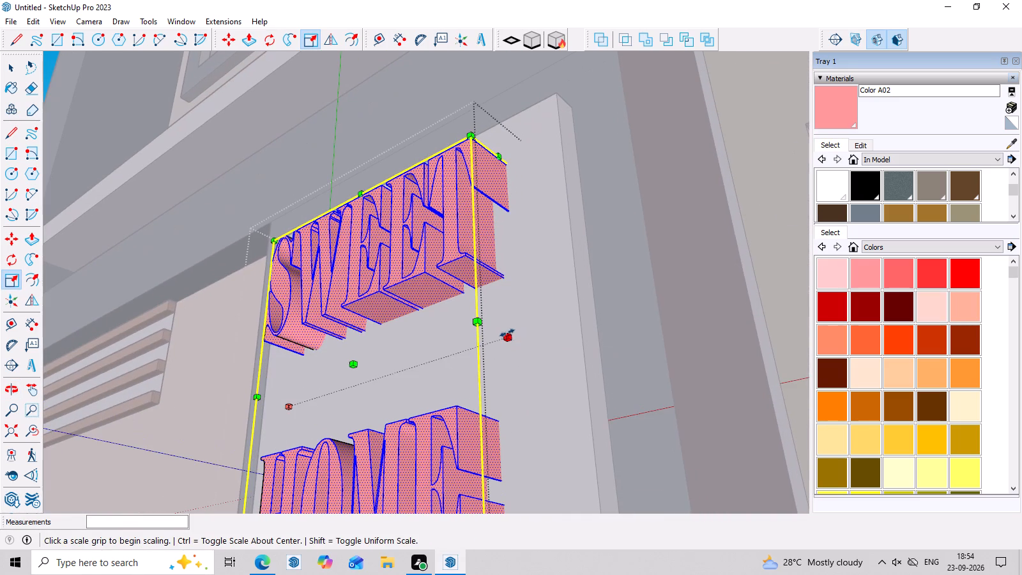
triple_click(574, 338)
middle_click_drag(393, 310, 876, 404)
scroll(496, 442, "up", 3)
double_click(501, 442)
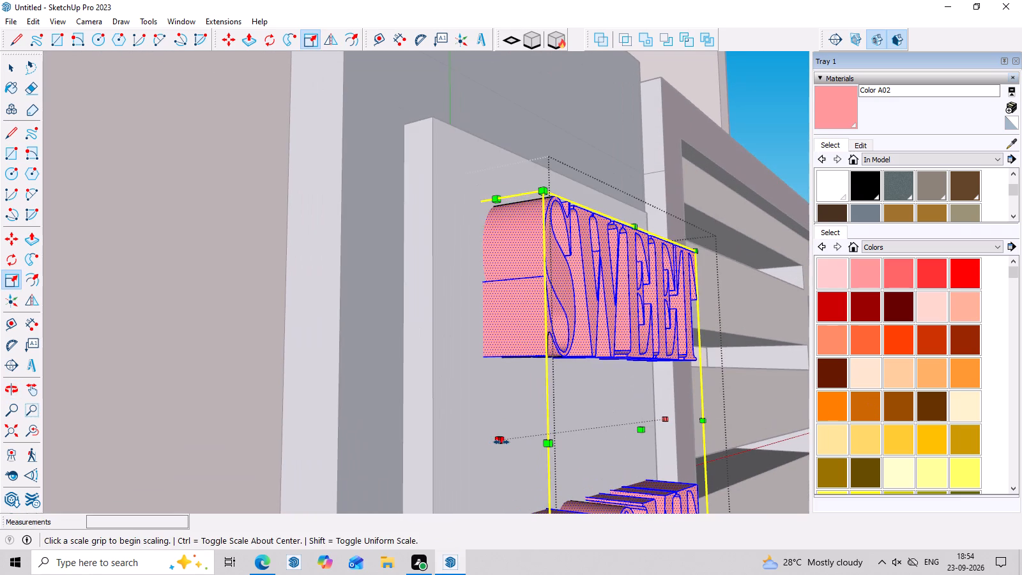
left_click(452, 452)
scroll(526, 280, "down", 12)
middle_click_drag(740, 395, 721, 405)
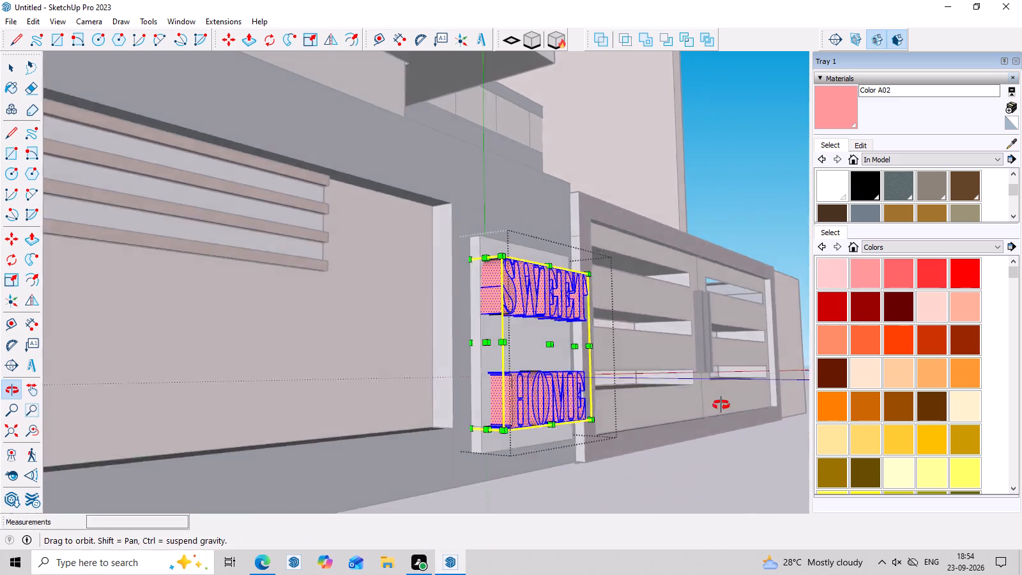
middle_click_drag(721, 405, 563, 439)
scroll(572, 387, "down", 8)
middle_click_drag(664, 450, 585, 417)
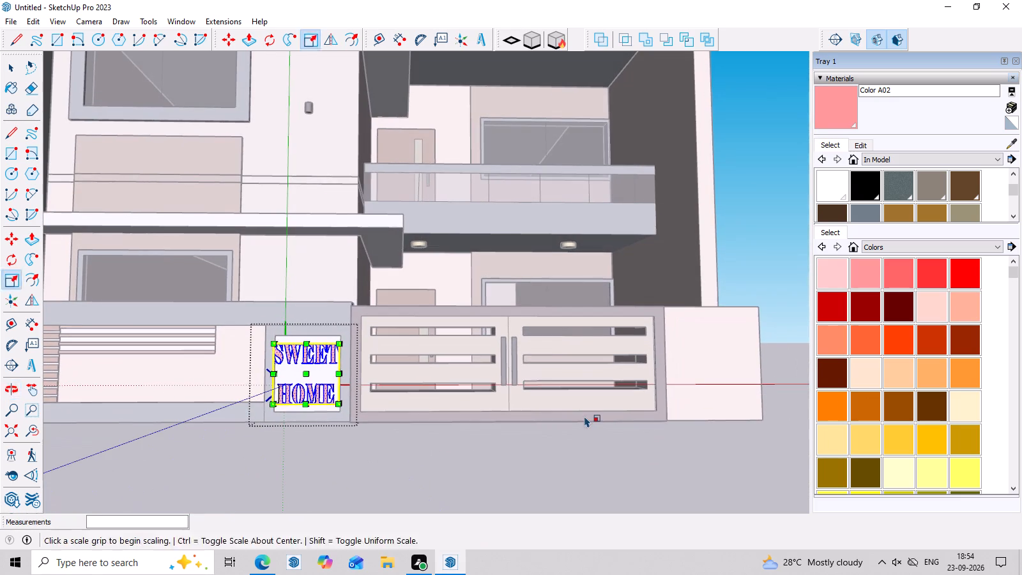
key("space")
left_click(644, 481)
Examine the enlarged lettering on its panel against the gate and the boundary wall.
scroll(613, 425, "down", 4)
middle_click_drag(647, 429, 611, 474)
scroll(471, 438, "up", 4)
scroll(386, 327, "up", 3)
scroll(371, 295, "down", 8)
scroll(376, 420, "up", 3)
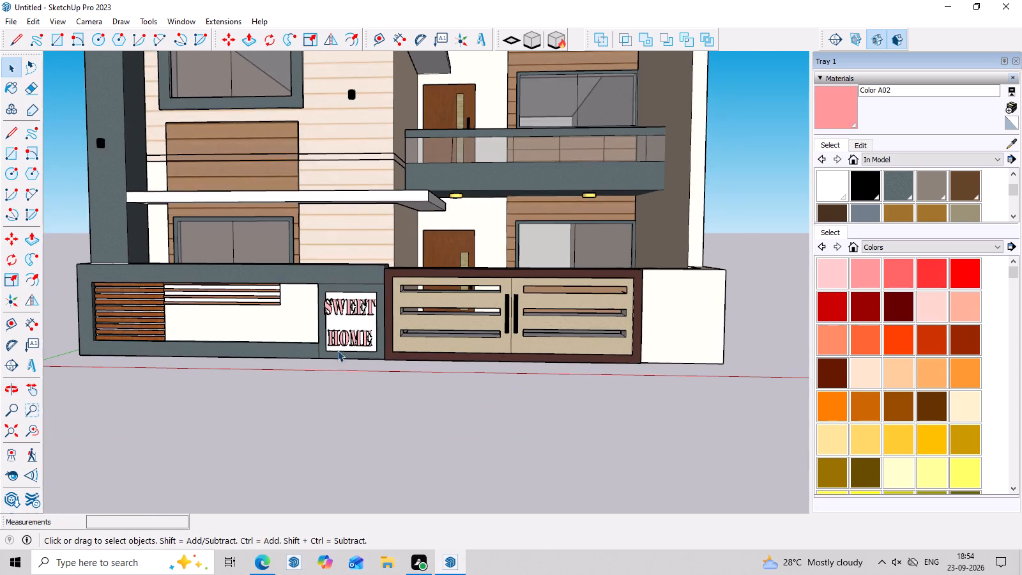
scroll(337, 342, "up", 1)
middle_click_drag(359, 260, 385, 220)
middle_click_drag(427, 306, 423, 367)
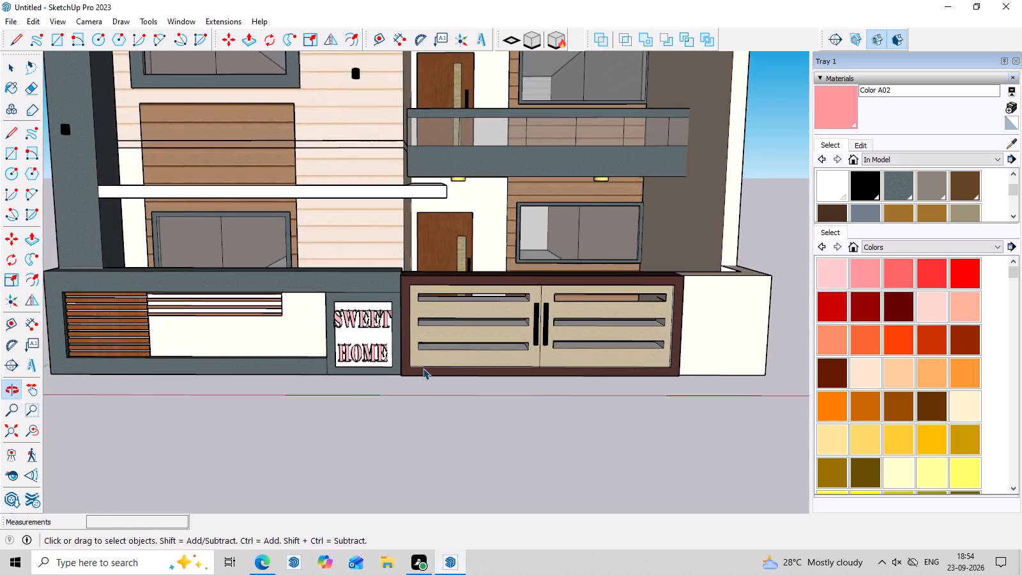
Examine the whole house front with the enlarged lettering from several heights and distances.
scroll(423, 368, "down", 6)
middle_click_drag(672, 484, 652, 434)
scroll(449, 363, "up", 4)
scroll(429, 305, "down", 7)
middle_click_drag(620, 387, 614, 415)
scroll(621, 390, "down", 1)
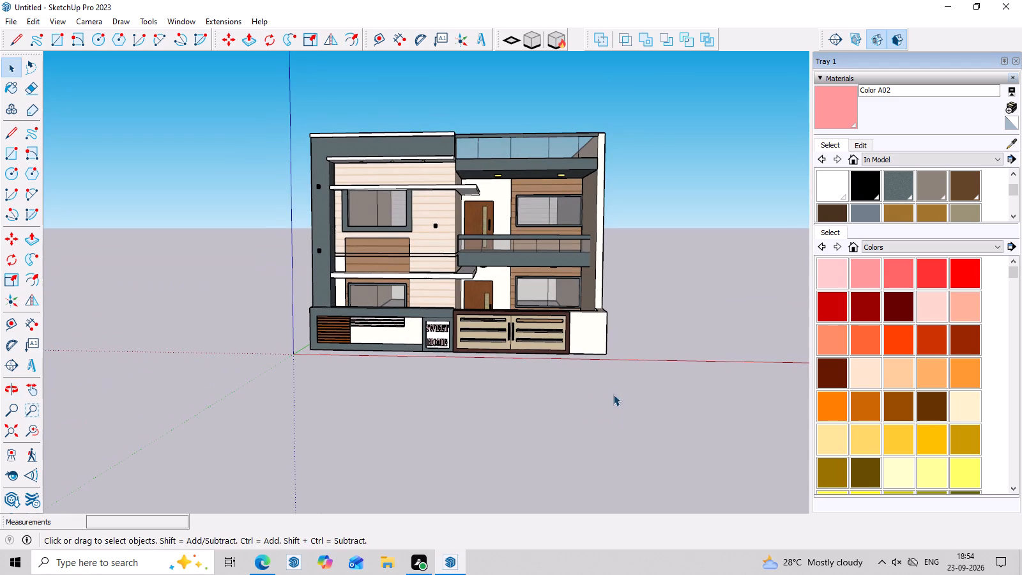
scroll(613, 394, "down", 2)
middle_click_drag(608, 368, 604, 429)
scroll(565, 340, "up", 7)
middle_click_drag(613, 349, 637, 255)
scroll(643, 333, "down", 2)
middle_click(663, 397)
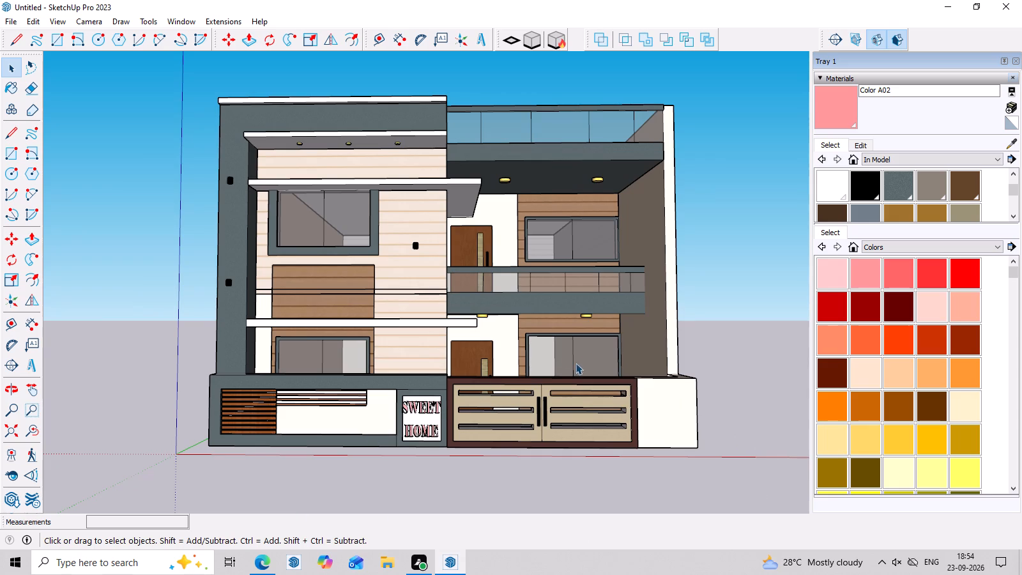
middle_click_drag(576, 363, 576, 384)
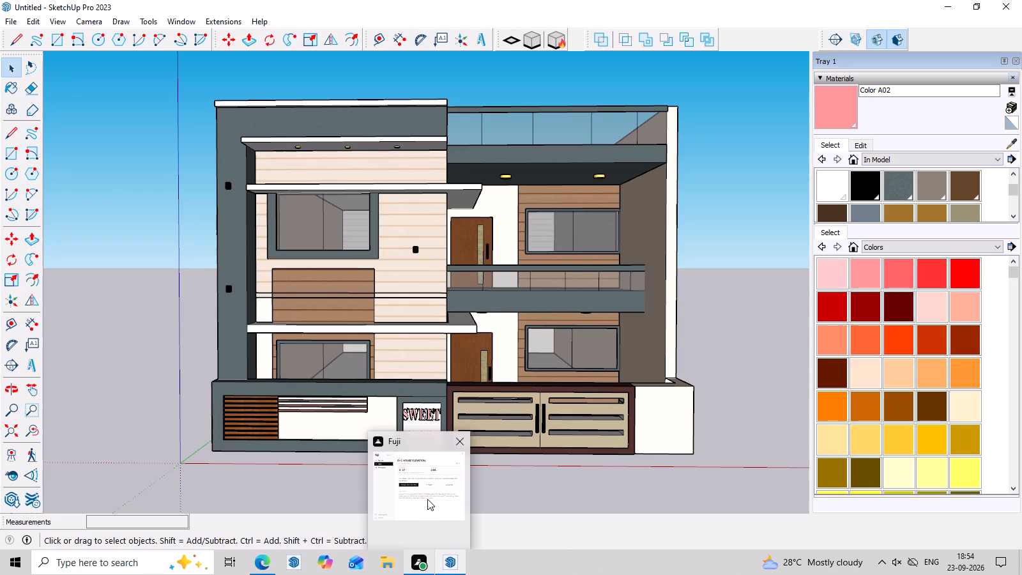
middle_click(568, 276)
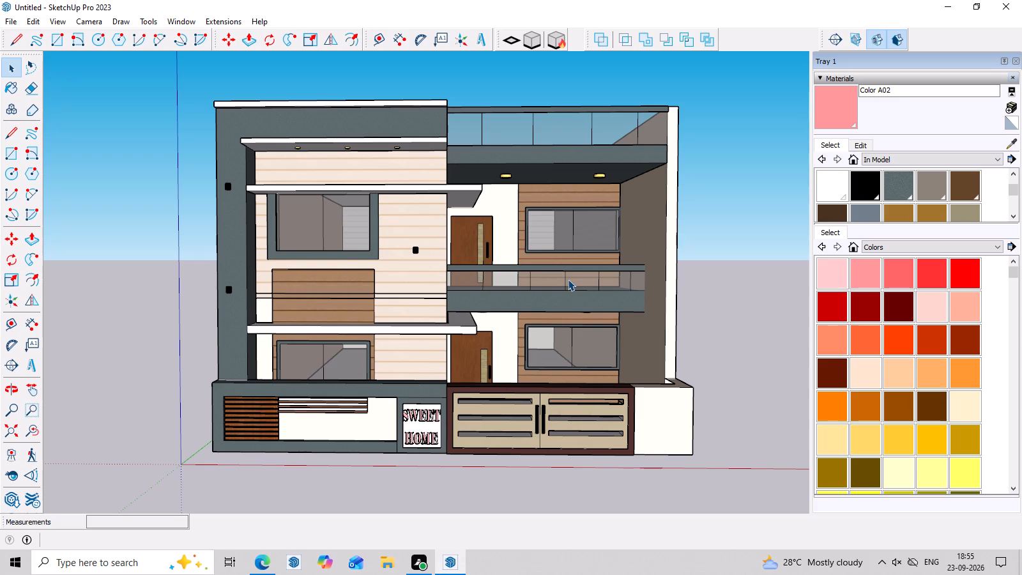
key("Escape")
scroll(533, 280, "down", 2)
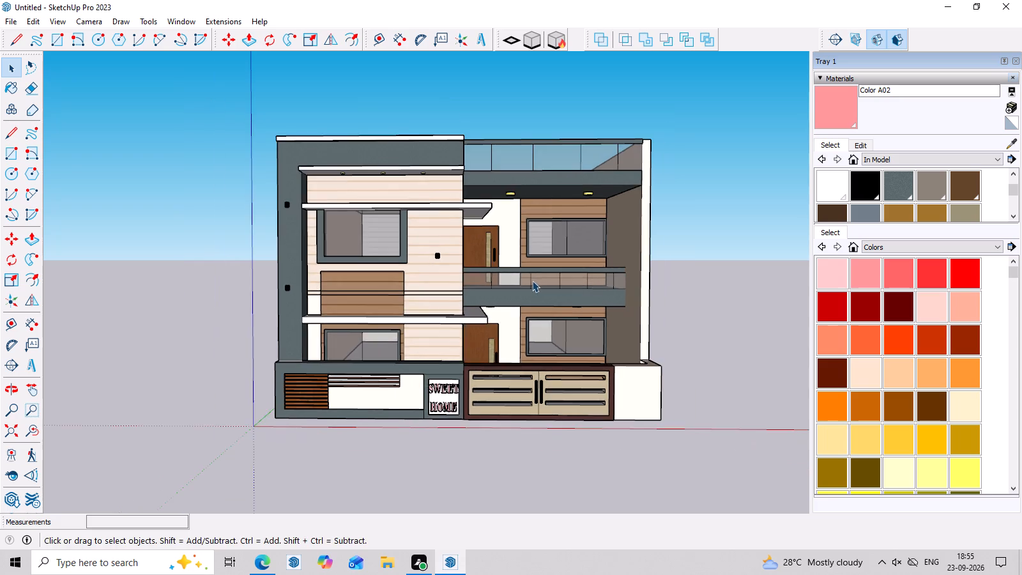
middle_click_drag(532, 282, 526, 333)
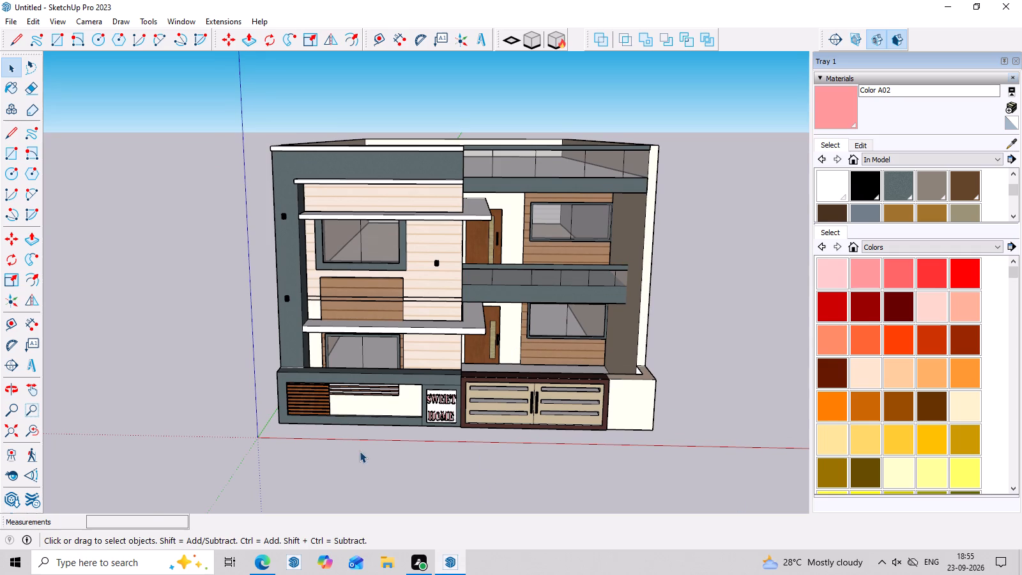
Inspect the completed house exterior close up, from above, from below and from a low front view.
middle_click_drag(375, 436, 394, 340)
scroll(394, 340, "up", 7)
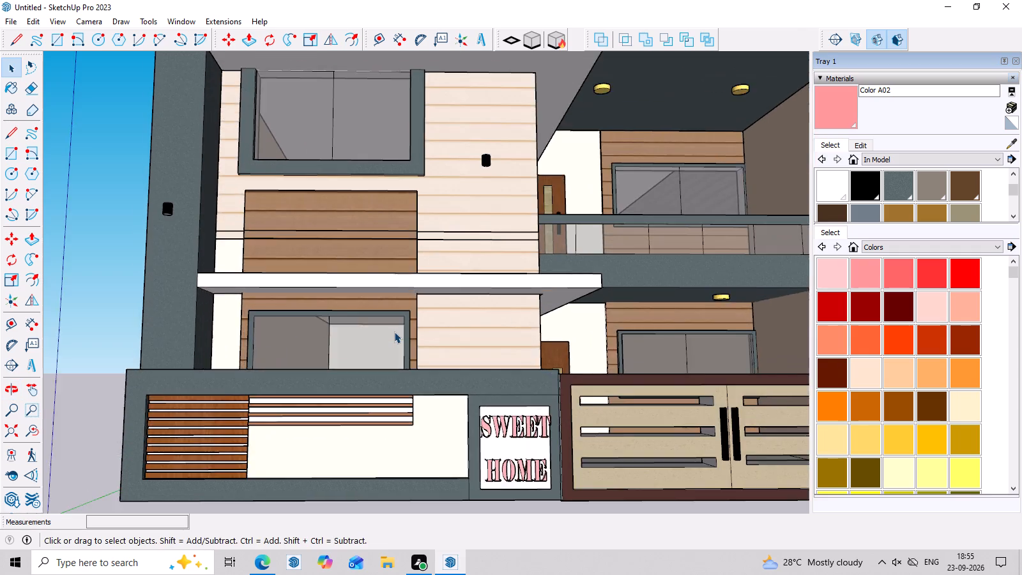
scroll(395, 322, "up", 4)
scroll(396, 310, "down", 9)
middle_click_drag(395, 309, 392, 471)
scroll(387, 470, "down", 2)
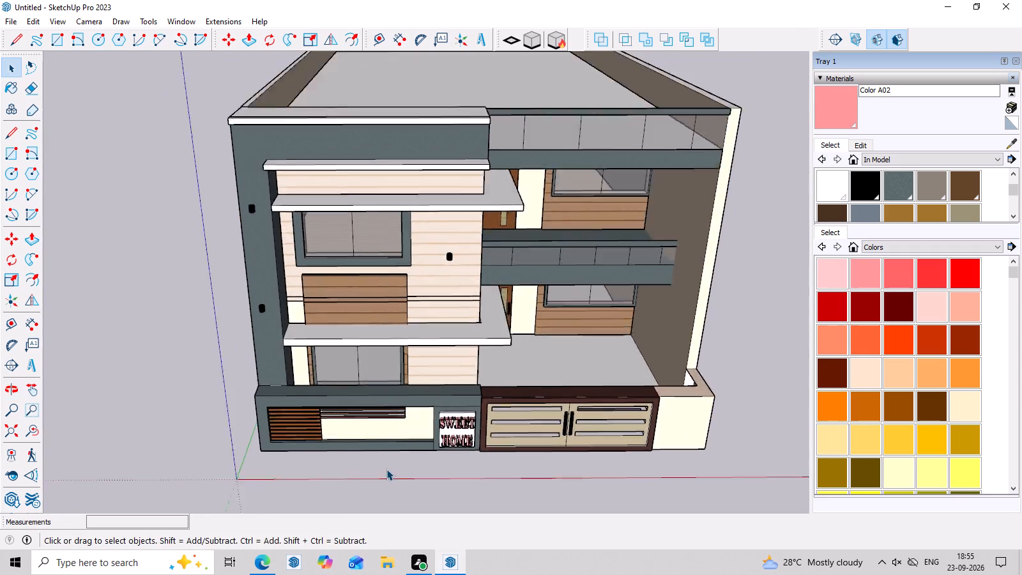
scroll(386, 469, "down", 6)
middle_click_drag(502, 478, 477, 146)
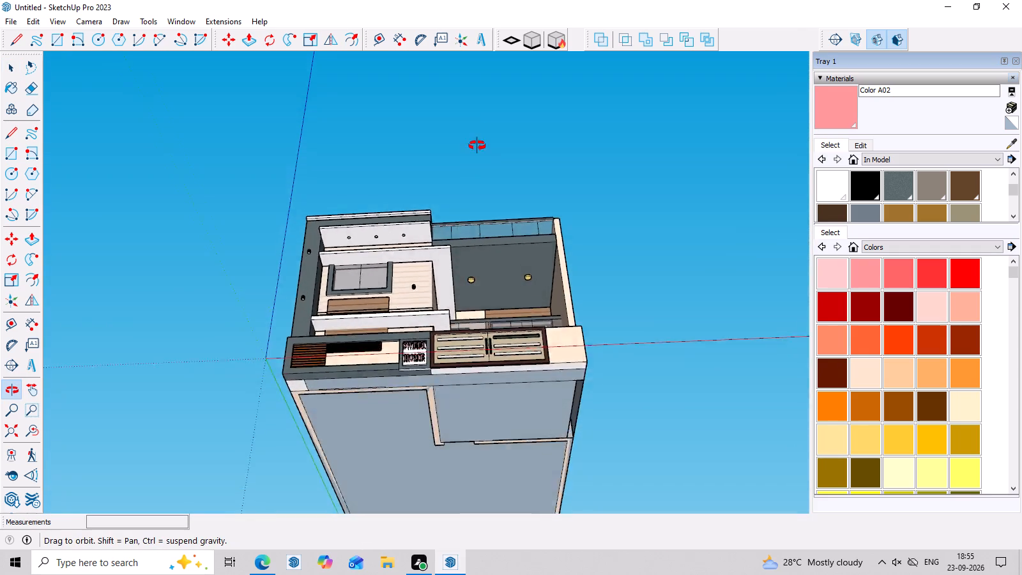
middle_click_drag(477, 146, 483, 365)
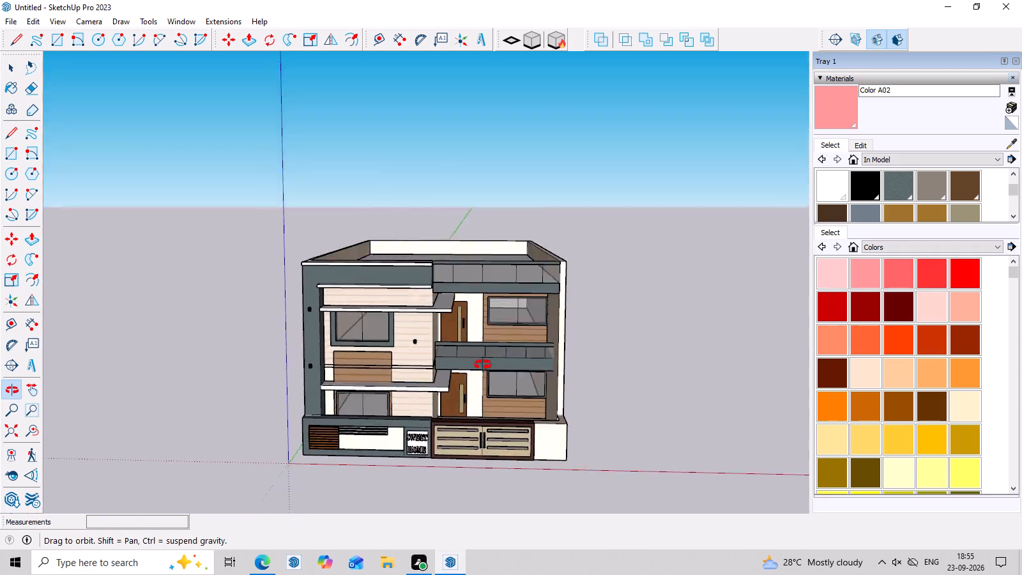
middle_click_drag(483, 365, 484, 362)
scroll(485, 342, "down", 1)
scroll(485, 346, "up", 6)
scroll(485, 346, "down", 3)
middle_click_drag(541, 550, 544, 493)
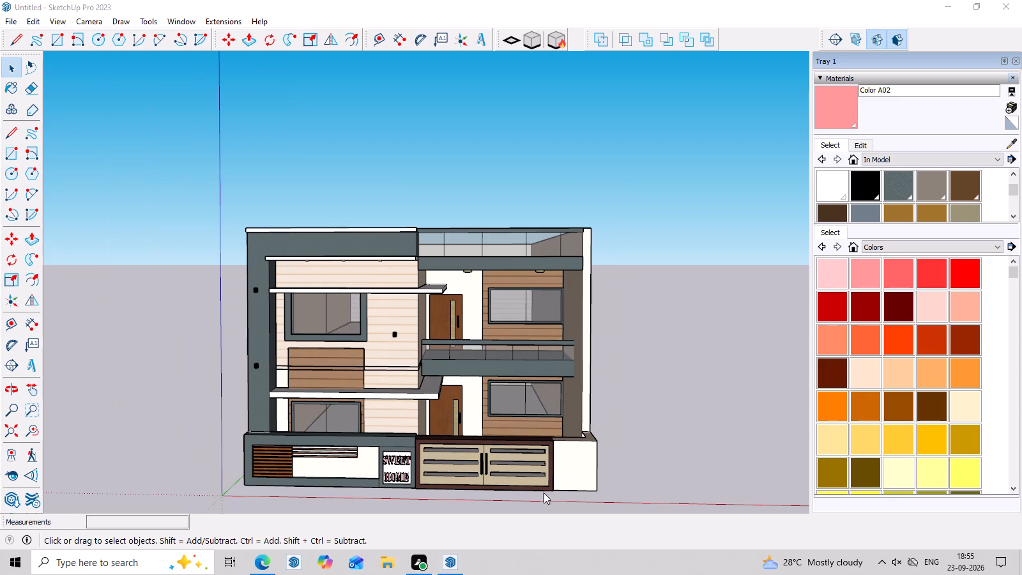
middle_click_drag(544, 493, 544, 485)
middle_click_drag(544, 482, 543, 401)
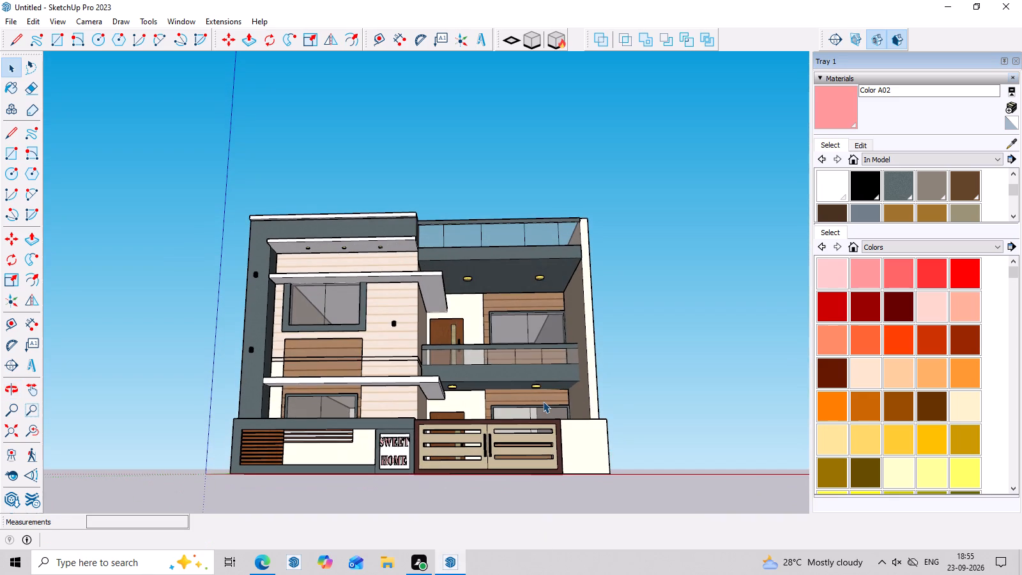
key("Escape")
Examine the whole house front with its gate, lettering and balcony from several heights and distances.
middle_click_drag(543, 401, 546, 428)
scroll(546, 443, "up", 1)
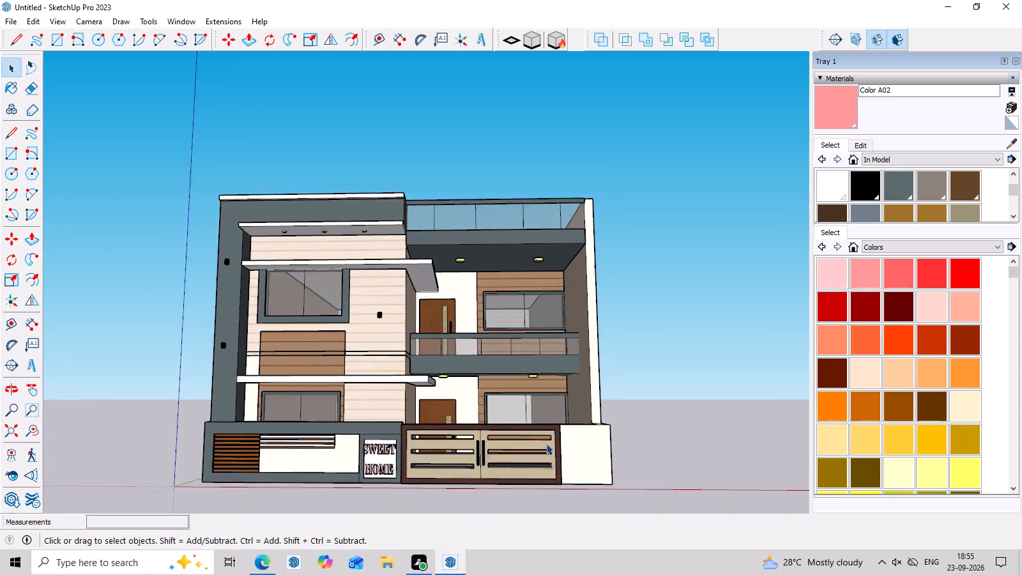
scroll(546, 443, "up", 14)
middle_click_drag(552, 297, 537, 333)
scroll(537, 332, "down", 12)
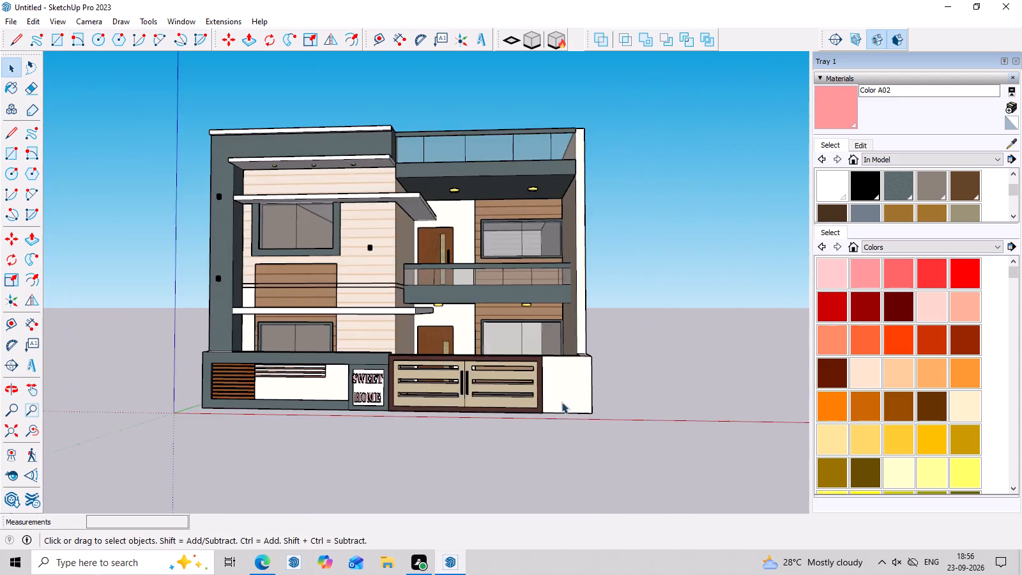
middle_click_drag(565, 440, 565, 490)
scroll(565, 486, "up", 5)
scroll(569, 473, "down", 6)
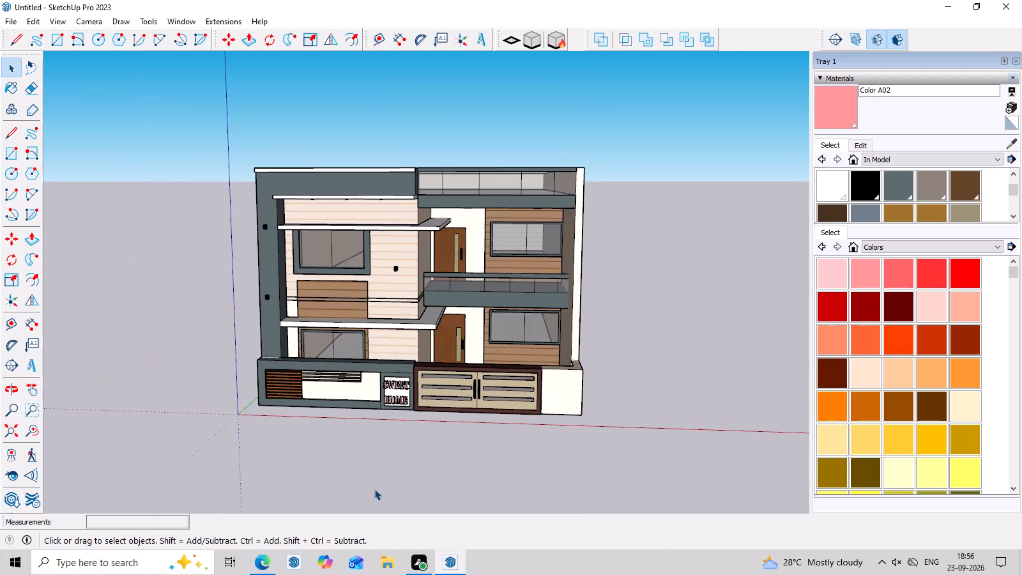
middle_click_drag(374, 483, 385, 447)
scroll(385, 447, "up", 3)
middle_click(385, 447)
scroll(385, 451, "down", 1)
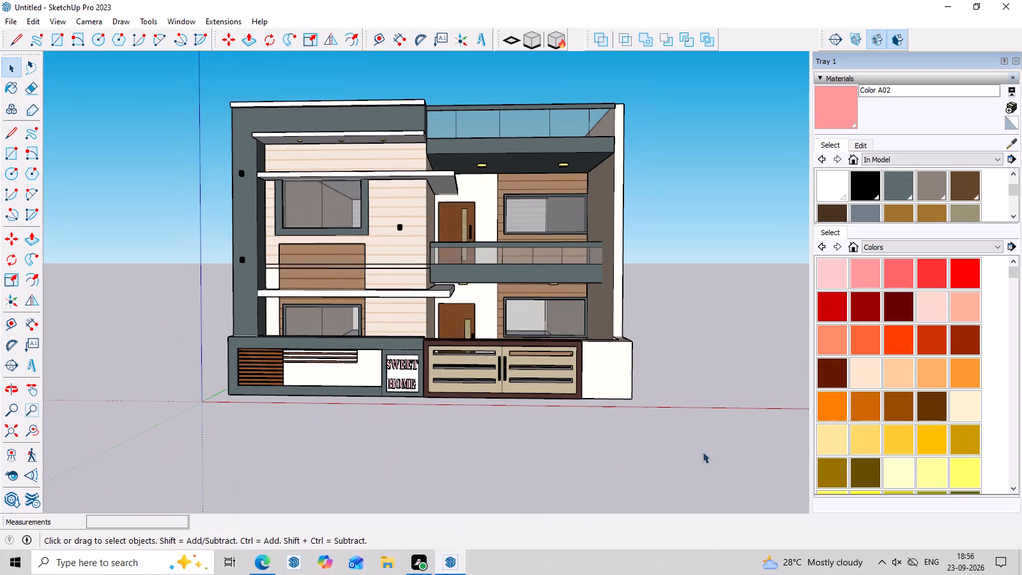
scroll(619, 72, "up", 3)
scroll(619, 82, "down", 2)
middle_click_drag(642, 221, 642, 207)
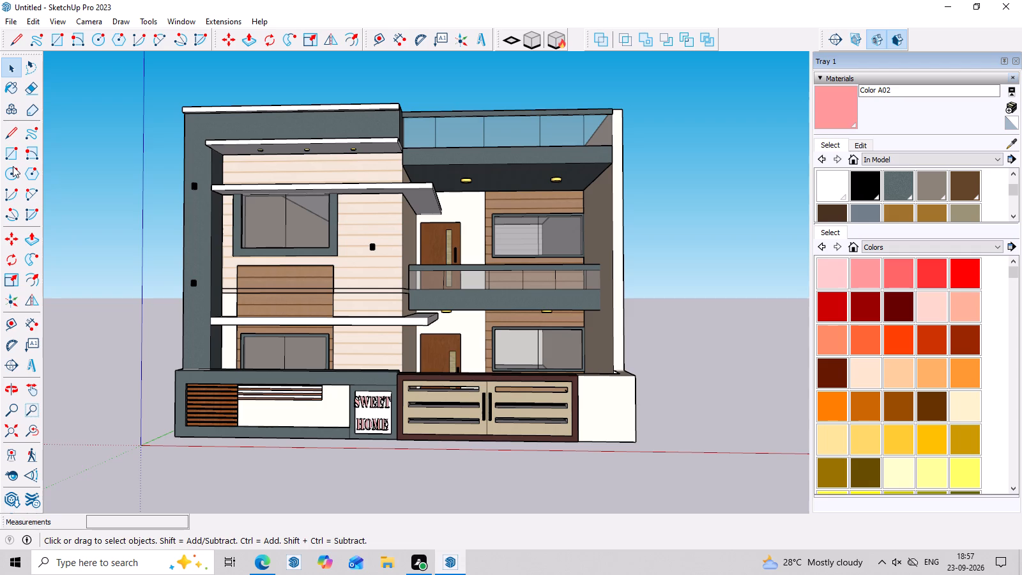
Examine the facade from slightly above and from a low front view, checking the balconies, canopies and windows.
middle_click_drag(455, 343, 461, 417)
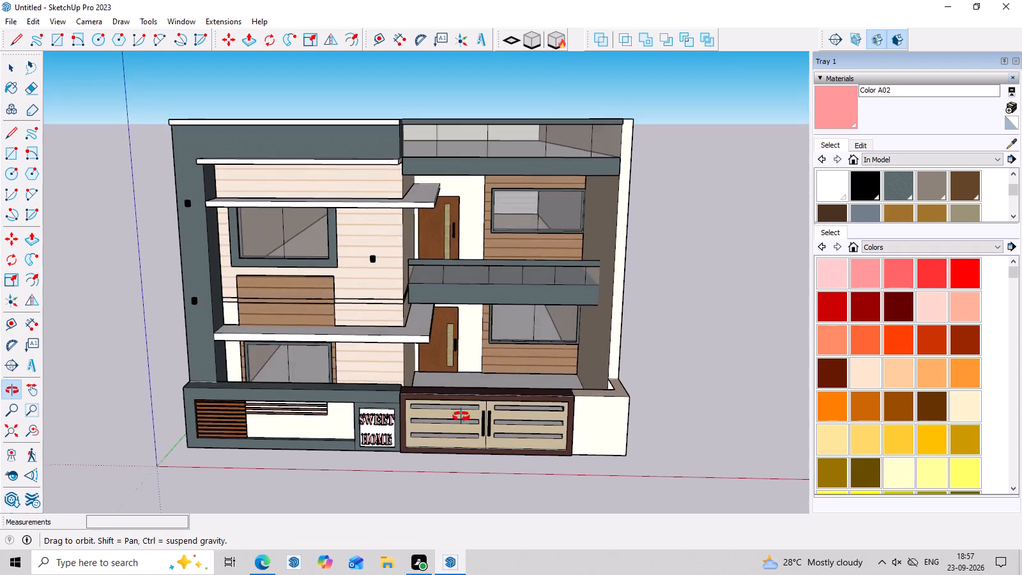
middle_click_drag(461, 417, 459, 332)
scroll(459, 302, "up", 3)
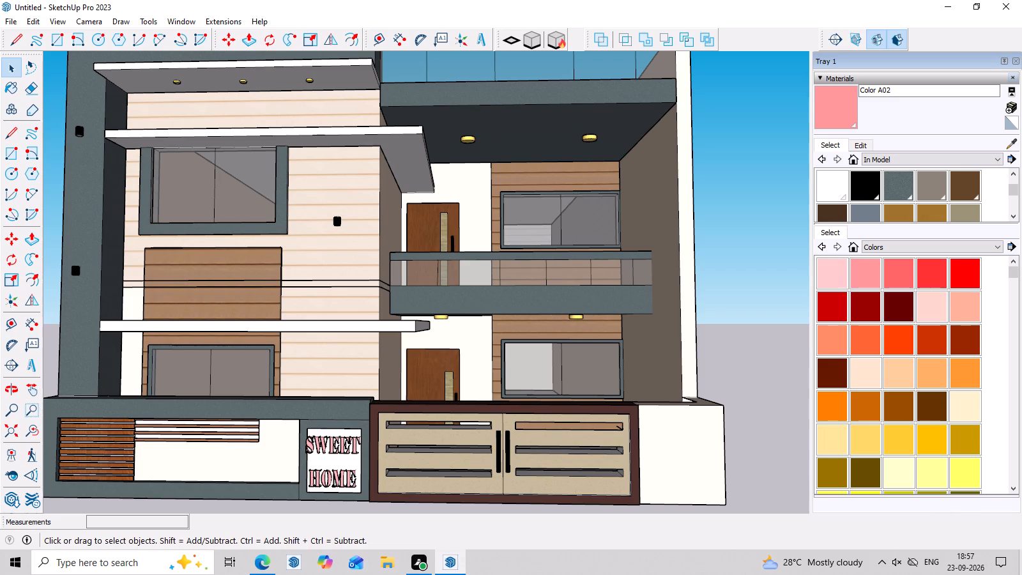
scroll(1019, 518, "down", 4)
scroll(860, 366, "down", 1)
scroll(581, 305, "down", 5)
middle_click_drag(581, 305, 575, 374)
scroll(575, 376, "up", 3)
middle_click_drag(575, 376, 575, 368)
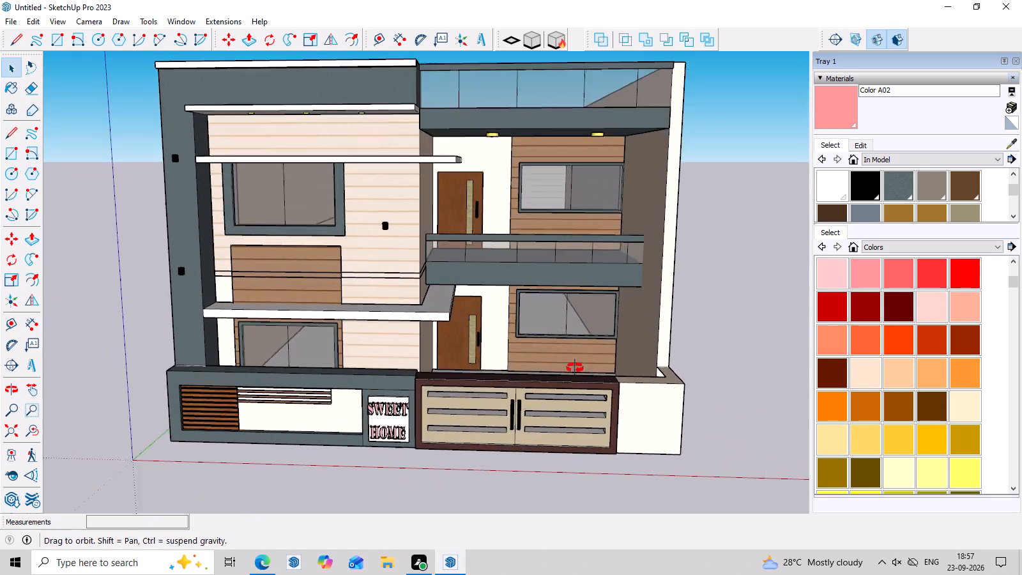
middle_click_drag(575, 368, 581, 323)
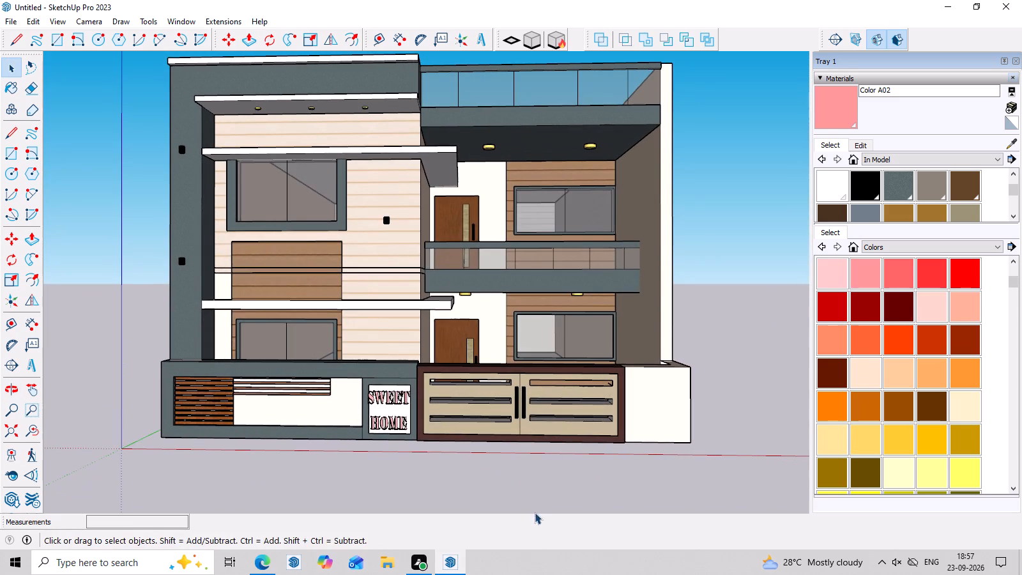
scroll(340, 193, "up", 4)
Inspect where the balcony meets the horizontally lined siding wall, selecting the balcony-level and upper-storey groups to see their extents.
left_click(276, 198)
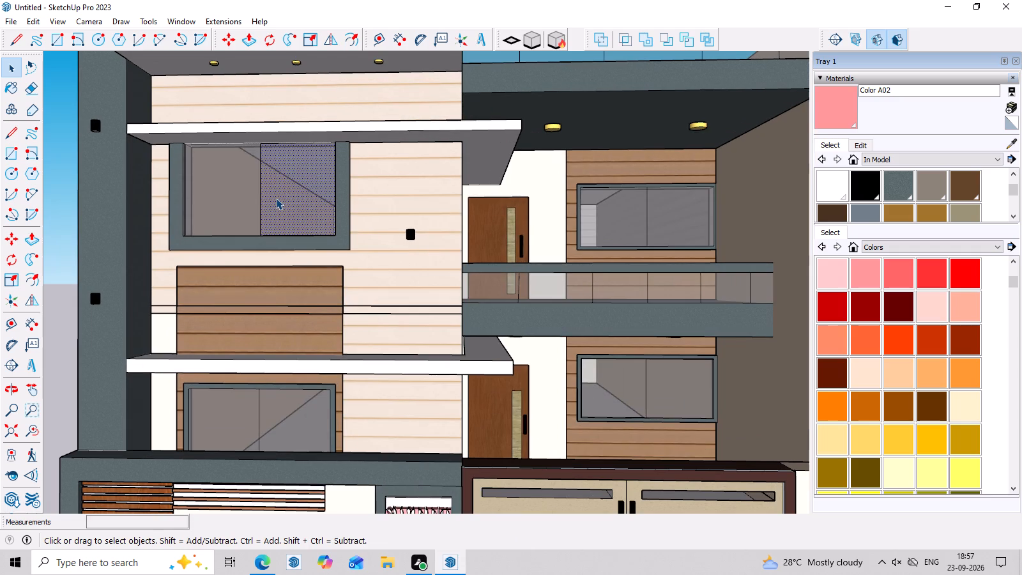
left_click(547, 291)
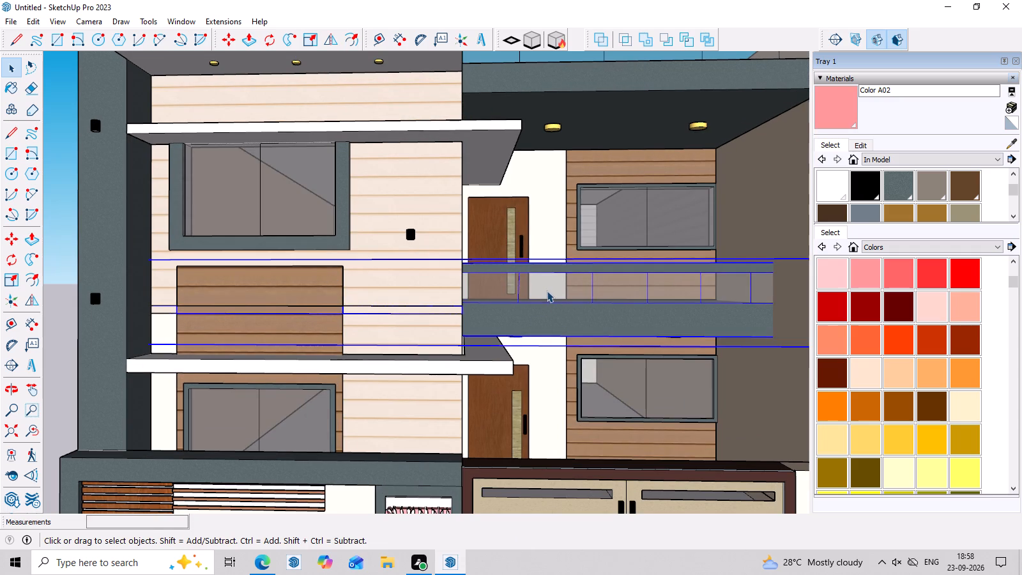
middle_click_drag(547, 291, 442, 301)
scroll(507, 293, "up", 3)
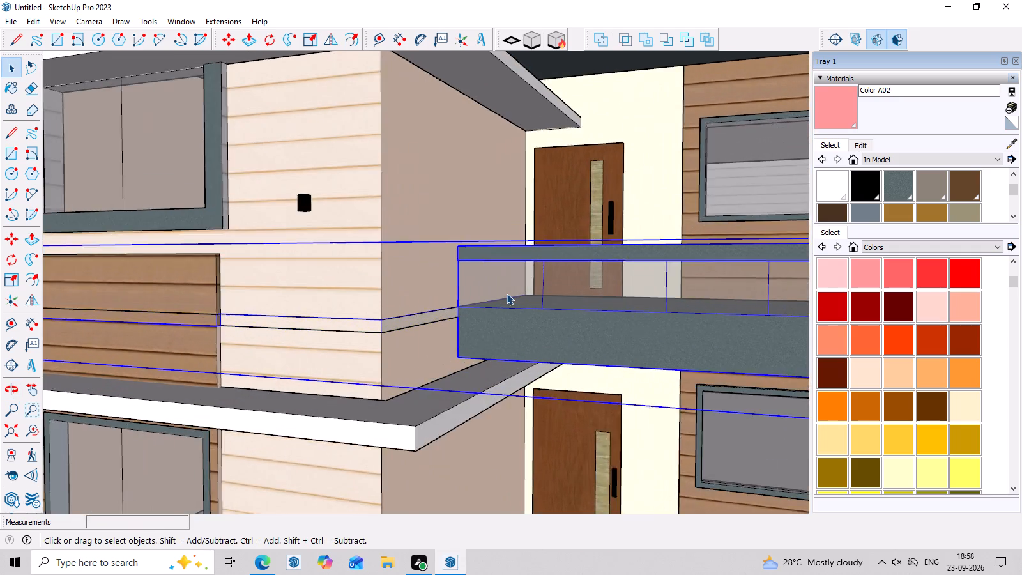
scroll(507, 293, "up", 8)
middle_click_drag(507, 293, 519, 255)
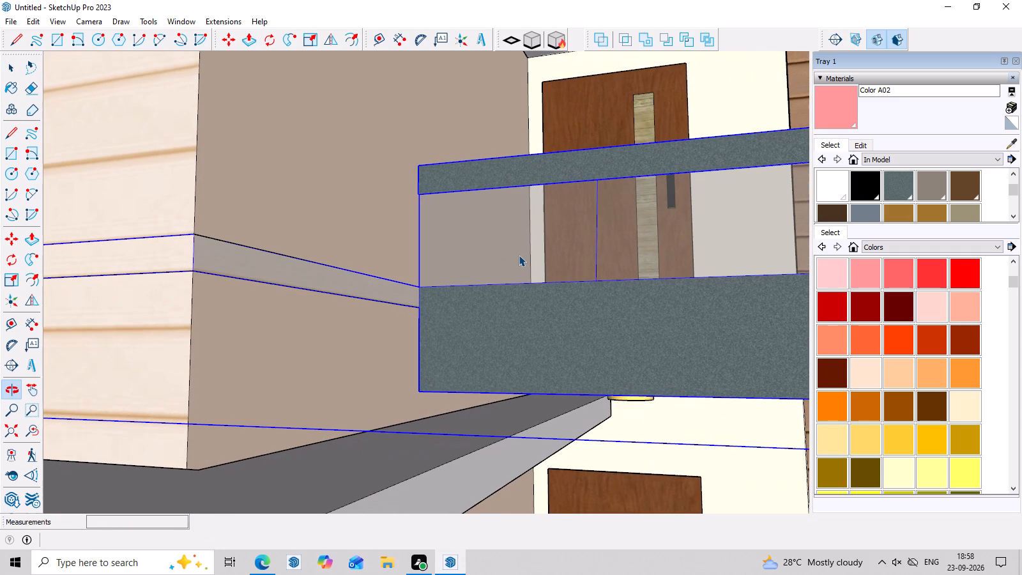
key("space")
scroll(441, 285, "down", 17)
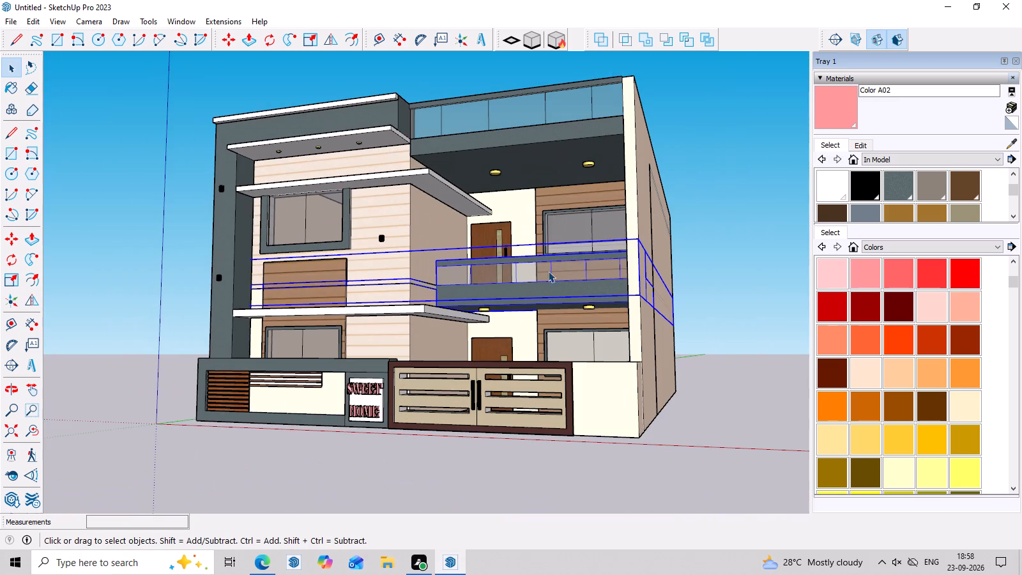
left_click(668, 251)
scroll(676, 279, "down", 3)
key("space")
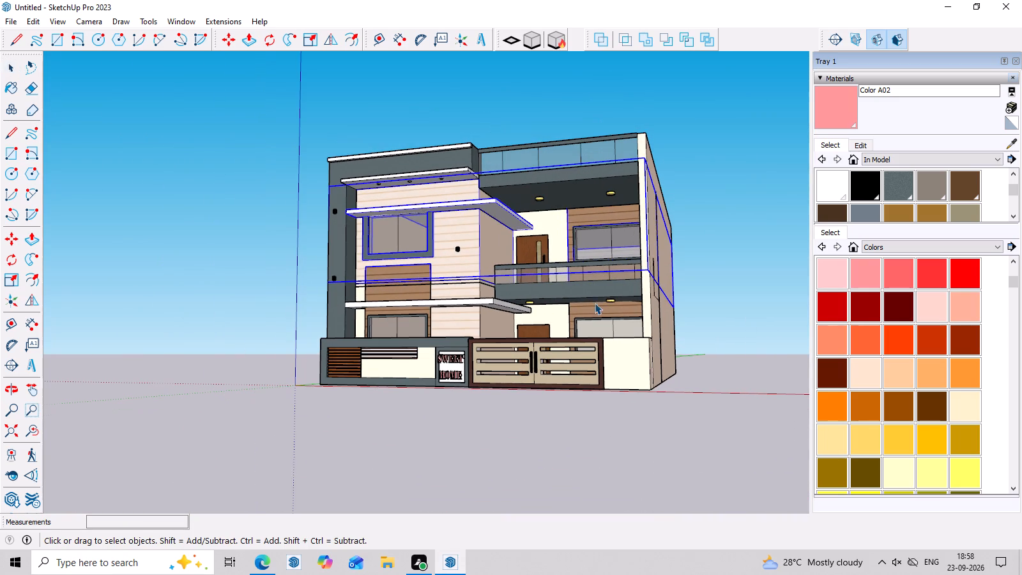
left_click(374, 114)
Examine the roof and facade from above and then the facade again from the front.
middle_click_drag(369, 215, 431, 361)
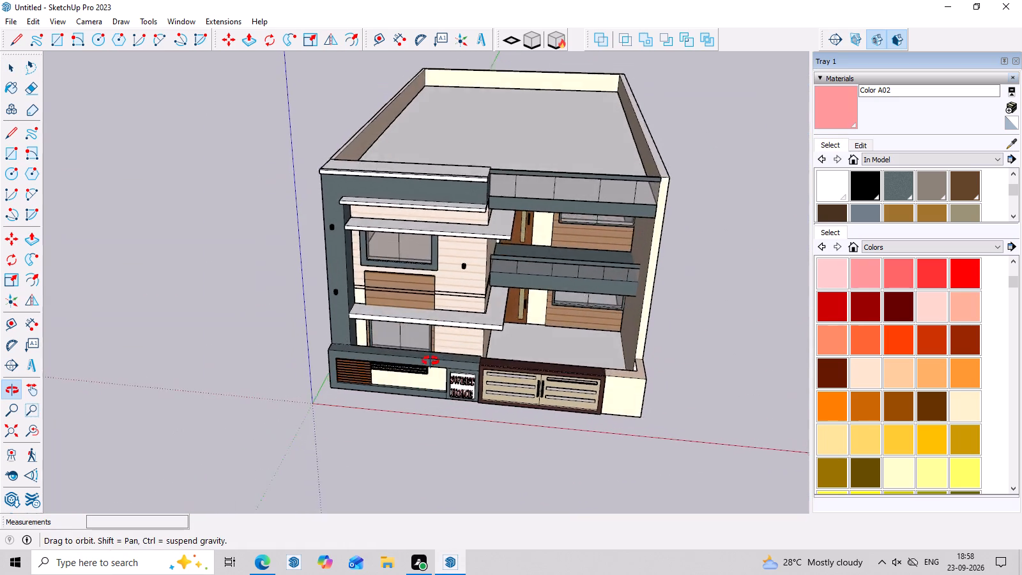
middle_click_drag(431, 361, 443, 326)
middle_click_drag(462, 279, 466, 210)
scroll(505, 305, "up", 2)
scroll(540, 383, "up", 2)
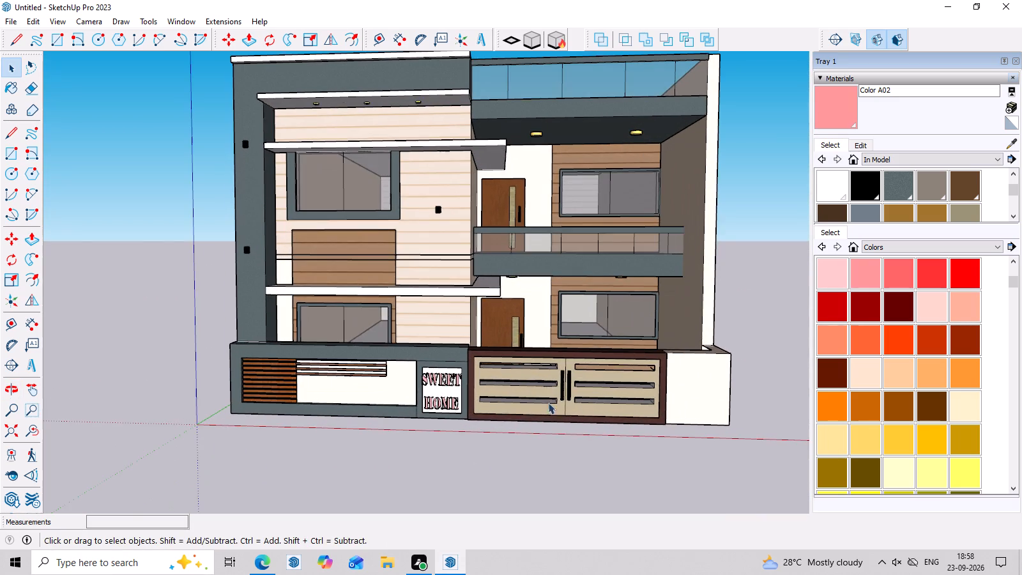
middle_click_drag(574, 454, 573, 445)
scroll(573, 445, "up", 2)
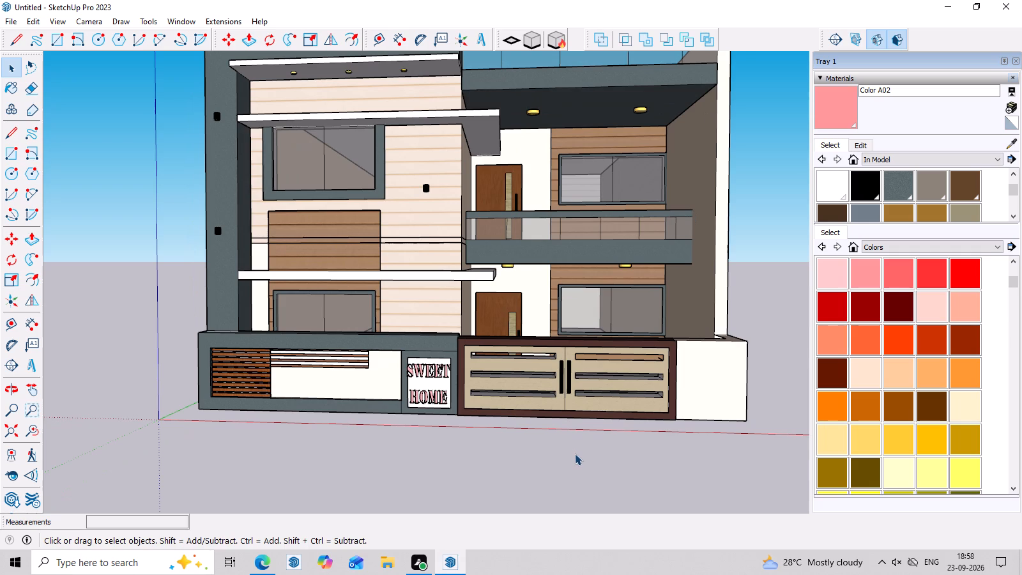
Open the balcony-level group and hide the top edge of its narrow band across the light siding wall.
key("Escape")
scroll(430, 234, "up", 5)
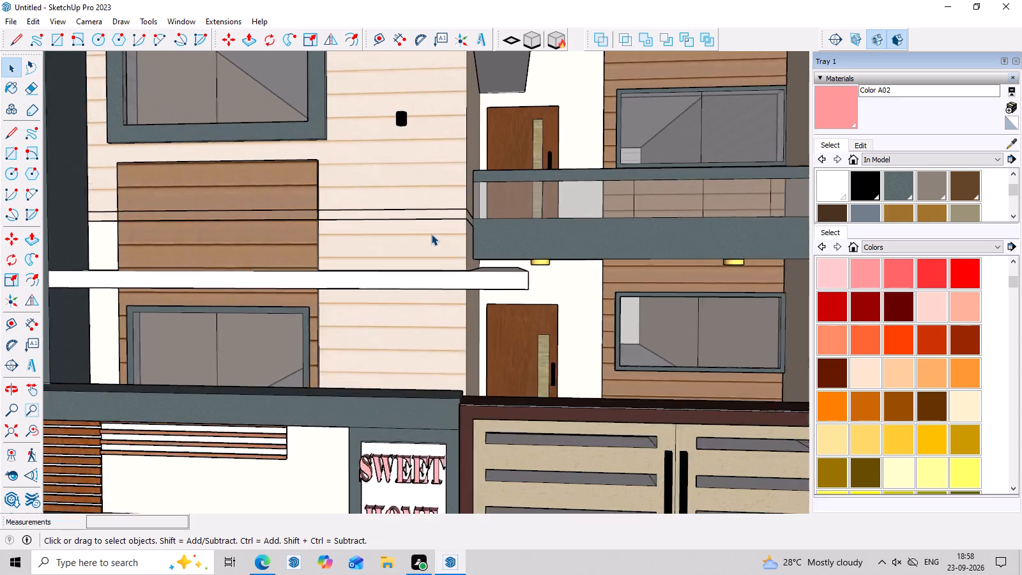
scroll(431, 234, "up", 2)
triple_click(428, 210)
scroll(428, 210, "up", 3)
left_click(428, 210)
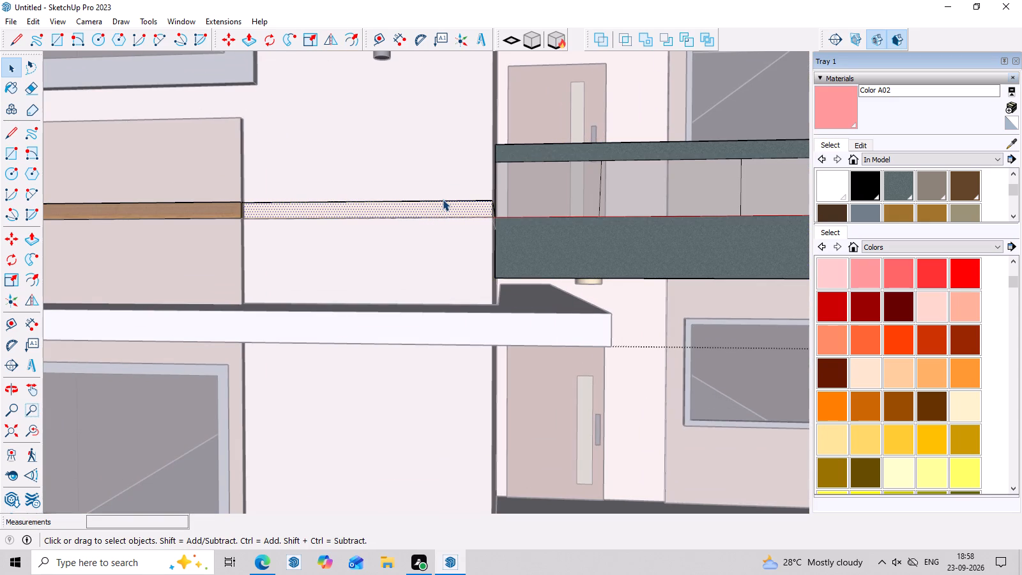
double_click(443, 199)
right_click(443, 199)
double_click(431, 216)
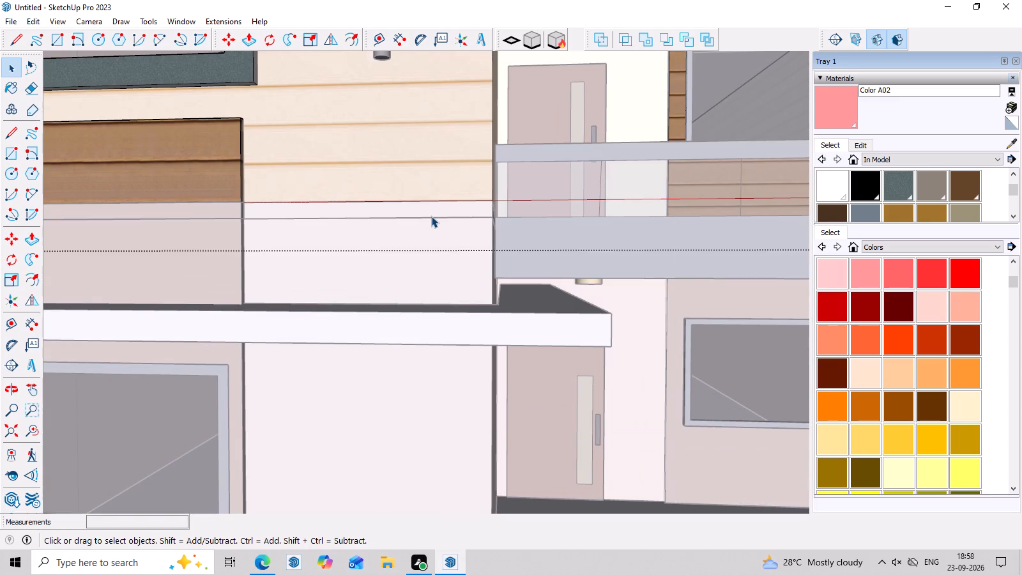
left_click(431, 216)
triple_click(434, 209)
scroll(434, 209, "up", 3)
middle_click_drag(434, 209, 437, 248)
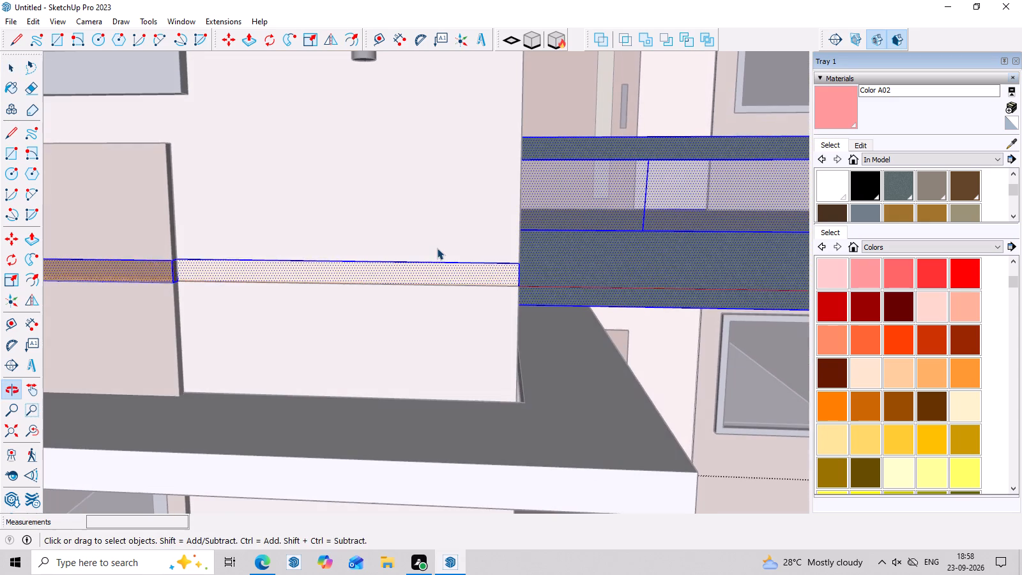
triple_click(433, 275)
left_click(442, 261)
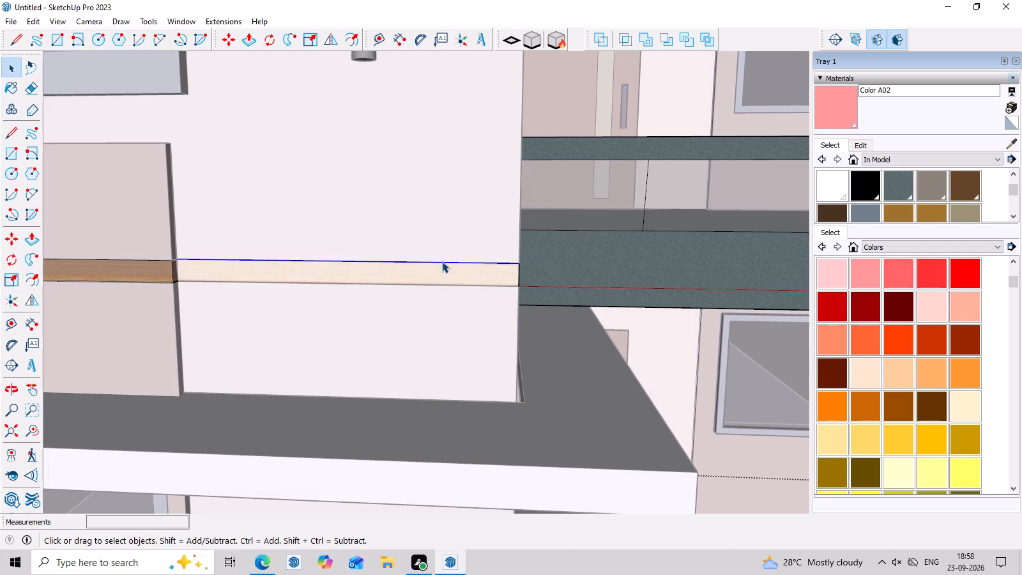
right_click(442, 261)
left_click(477, 298)
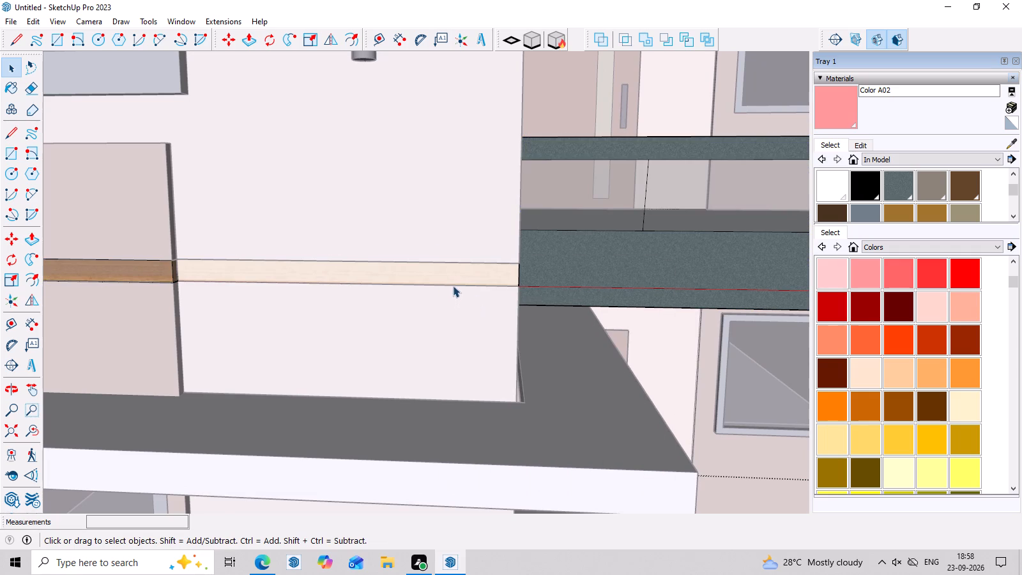
Open the upper-storey group and hide the bottom edge of its light siding wall along the narrow band.
double_click(453, 284)
left_click(454, 303)
key("space")
triple_click(456, 300)
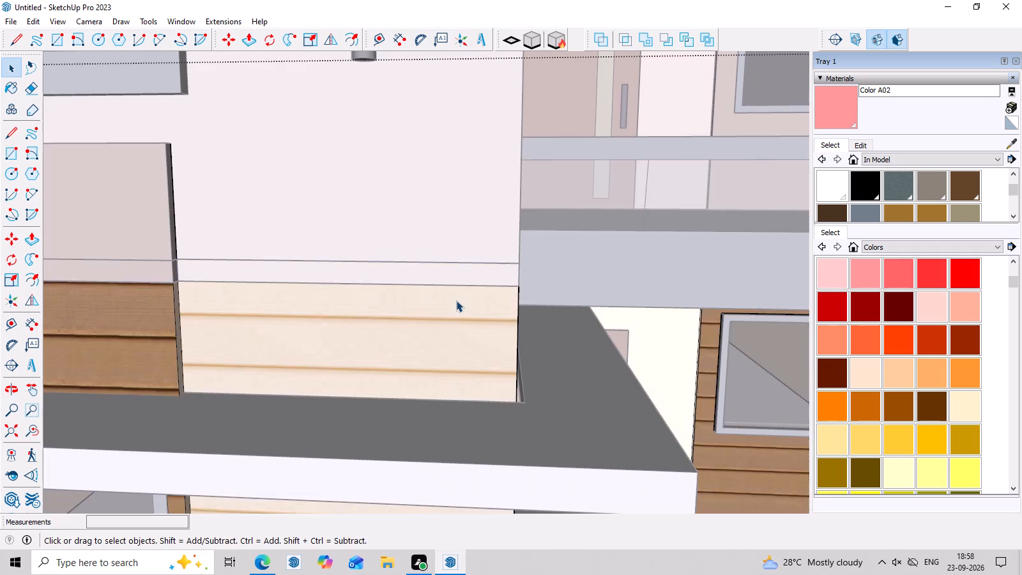
scroll(456, 300, "up", 5)
triple_click(483, 254)
scroll(483, 254, "up", 4)
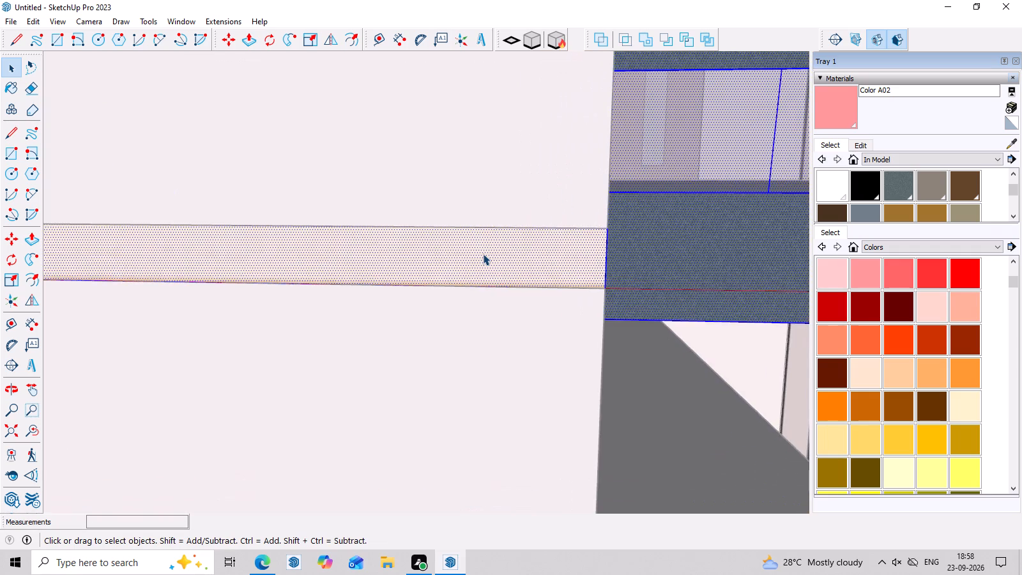
scroll(519, 240, "up", 4)
left_click(510, 231)
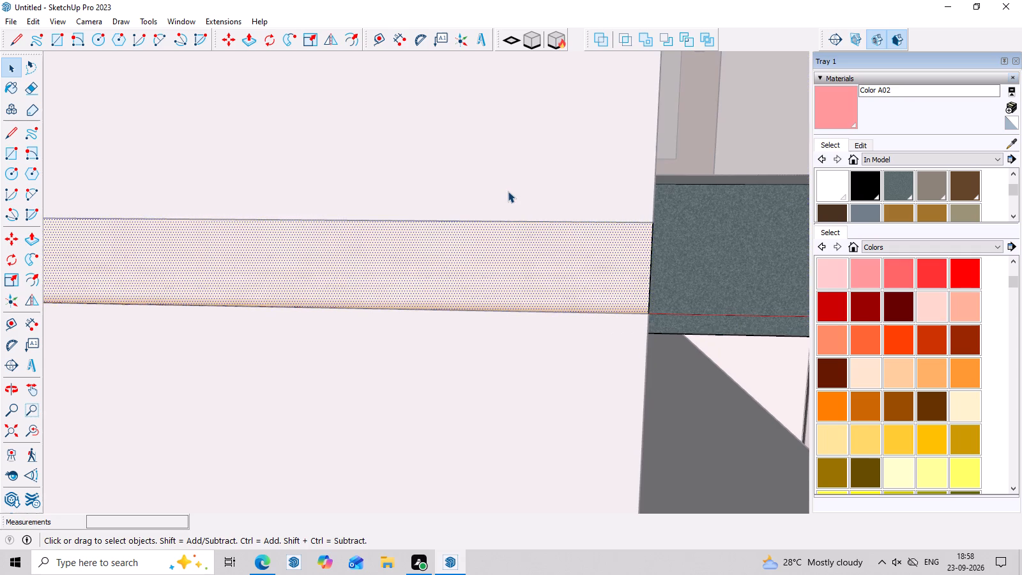
double_click(508, 191)
triple_click(528, 211)
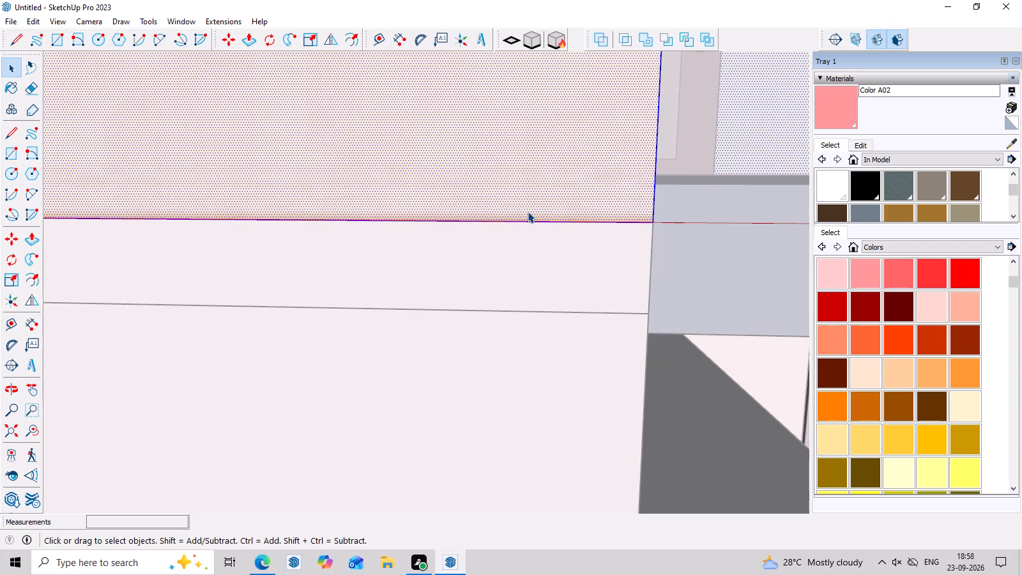
left_click(528, 220)
left_click(528, 222)
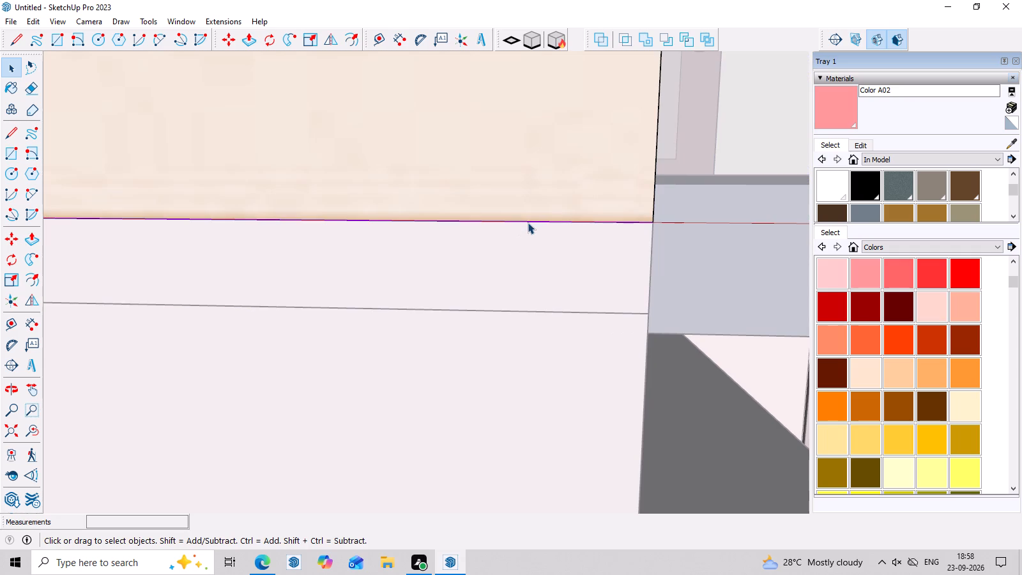
right_click(528, 222)
left_click(554, 259)
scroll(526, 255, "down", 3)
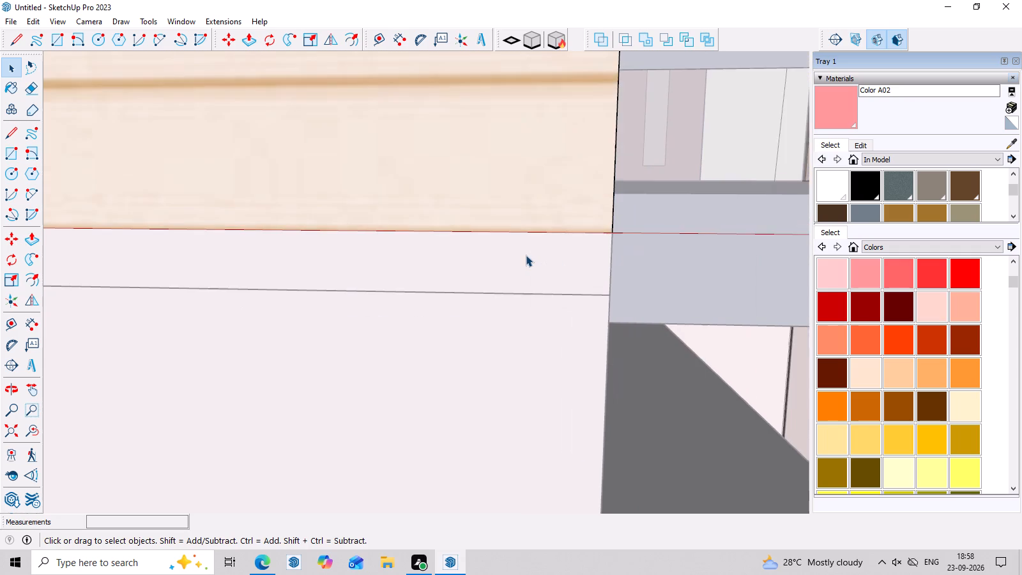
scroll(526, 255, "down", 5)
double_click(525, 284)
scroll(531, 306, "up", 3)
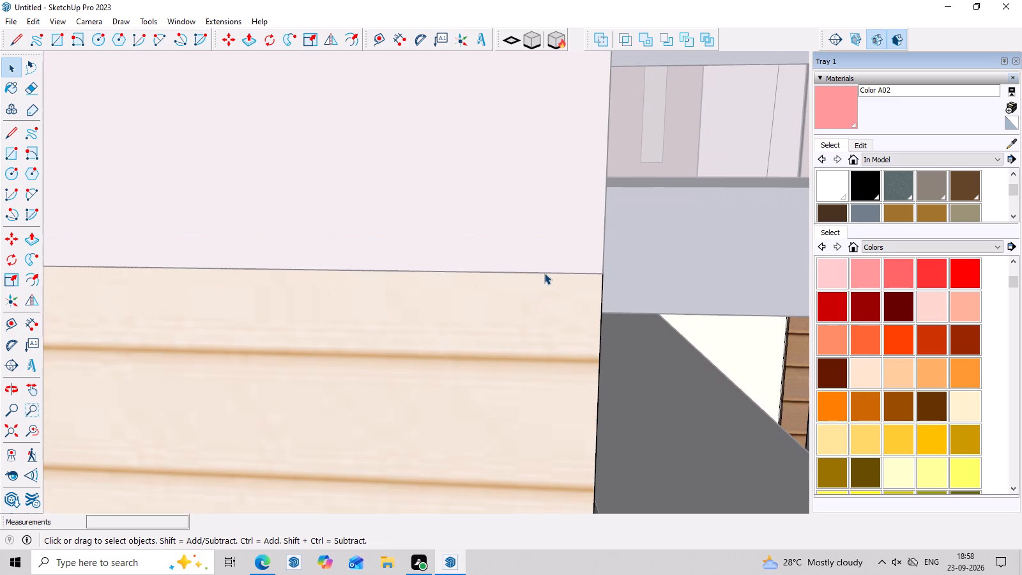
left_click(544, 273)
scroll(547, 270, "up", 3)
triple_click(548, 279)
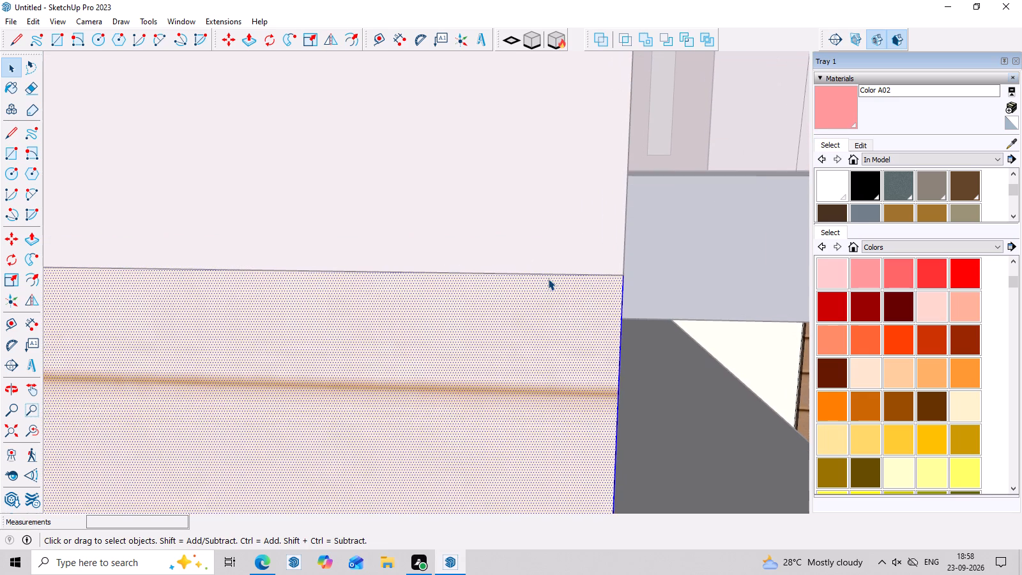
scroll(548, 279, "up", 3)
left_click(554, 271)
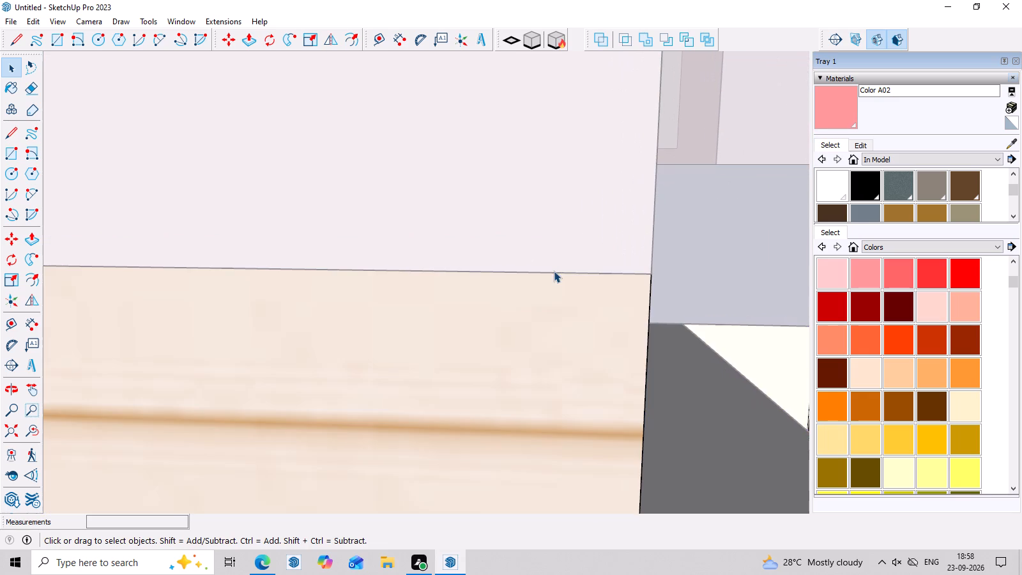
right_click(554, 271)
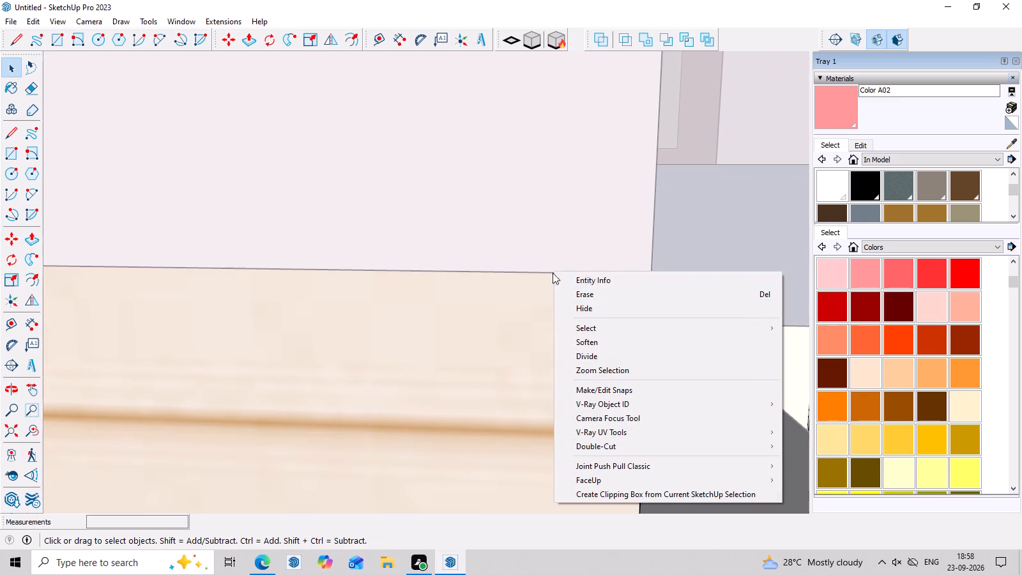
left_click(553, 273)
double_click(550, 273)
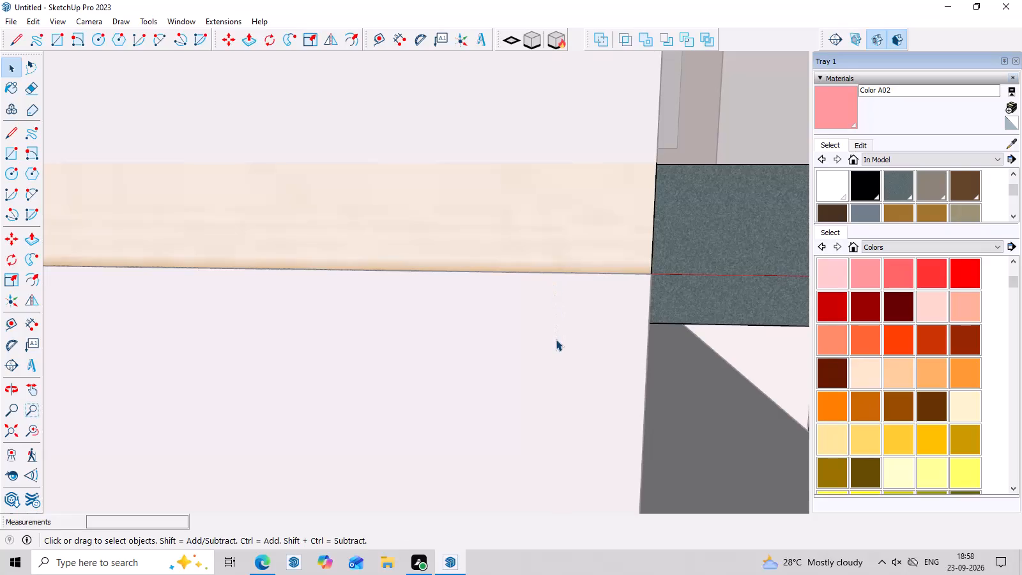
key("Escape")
Examine the wall seam and the whole facade from below and from the front.
scroll(536, 337, "down", 15)
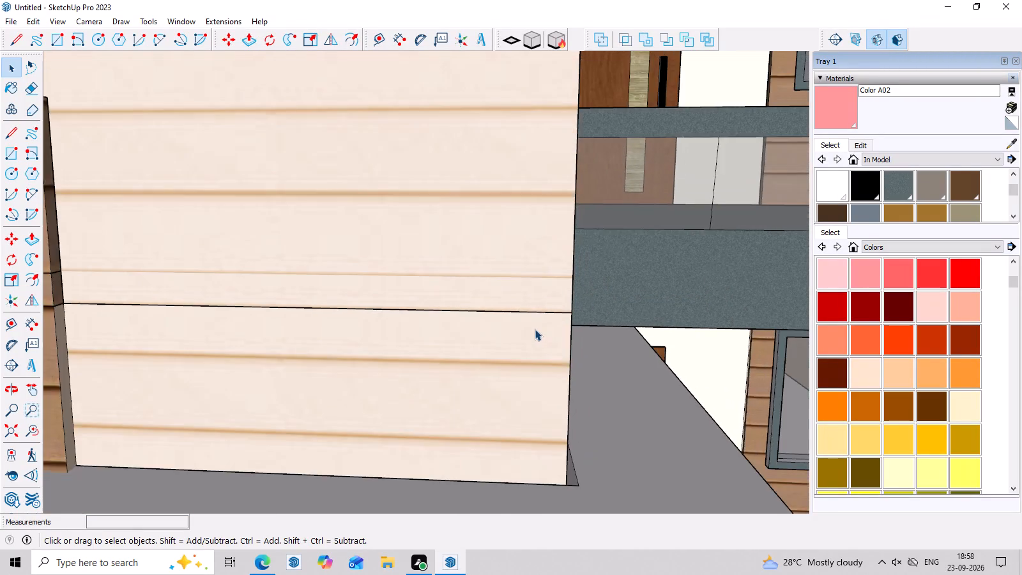
scroll(535, 329, "down", 13)
middle_click_drag(563, 362, 573, 286)
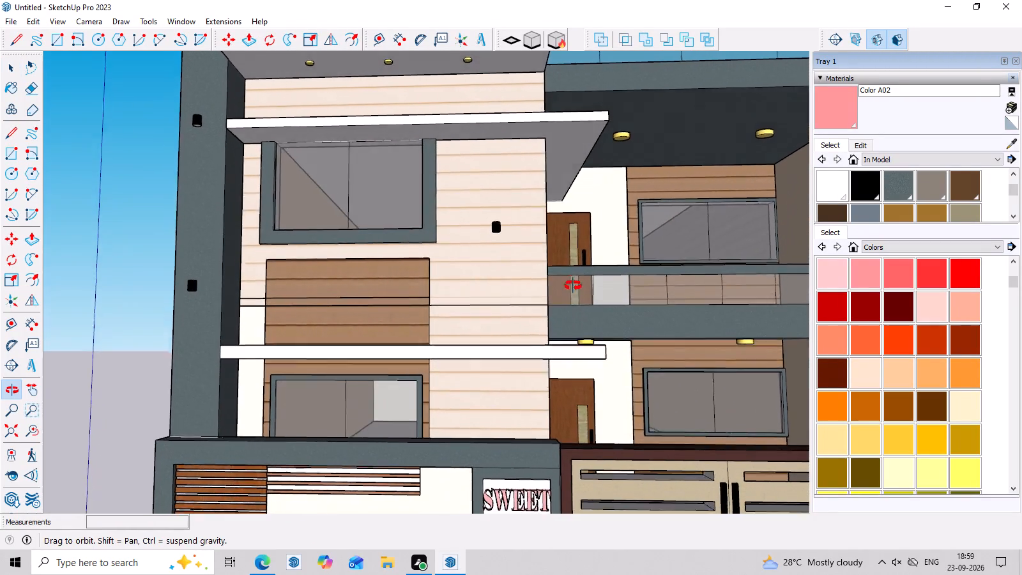
middle_click_drag(573, 286, 574, 270)
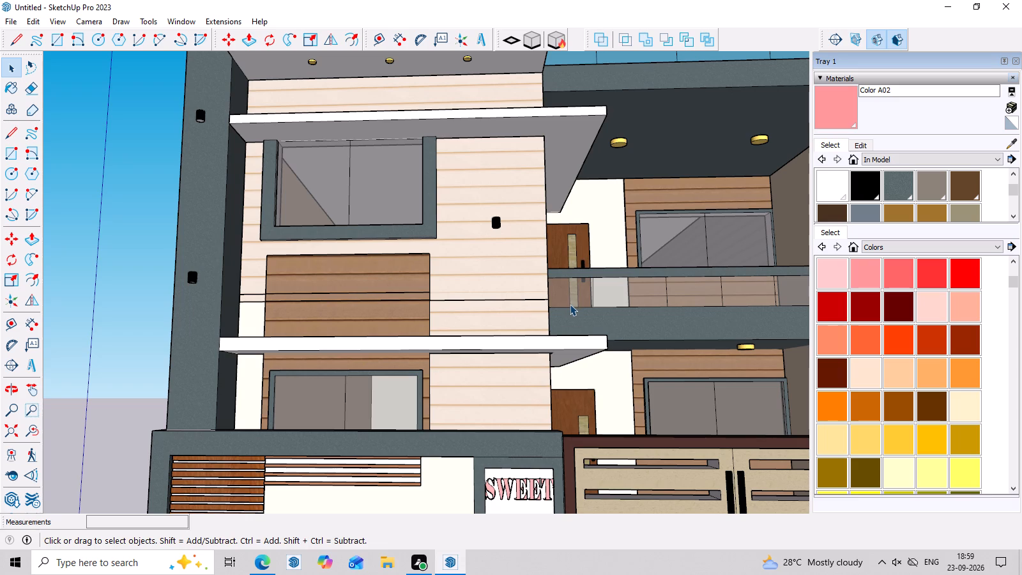
scroll(570, 304, "down", 4)
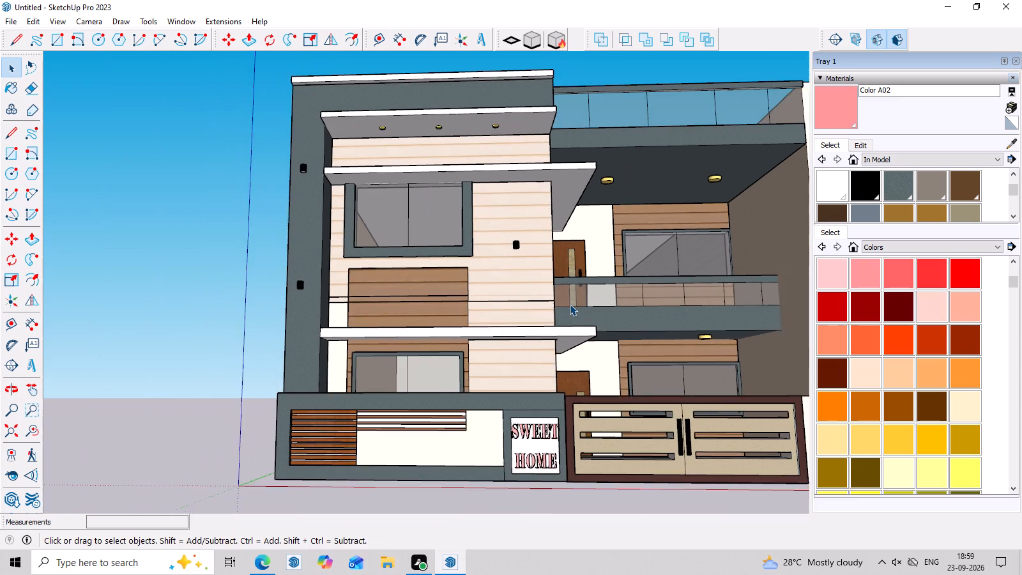
scroll(570, 304, "down", 4)
middle_click_drag(570, 305, 574, 364)
middle_click_drag(575, 375, 576, 387)
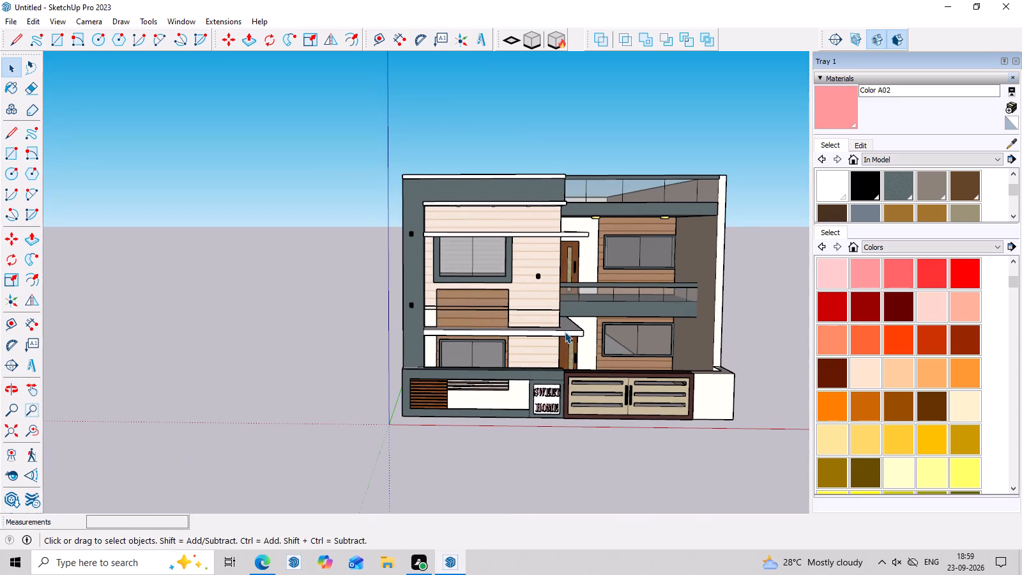
Hide the loose horizontal seam edge crossing the light siding wall just above the lower canopy.
scroll(565, 332, "up", 11)
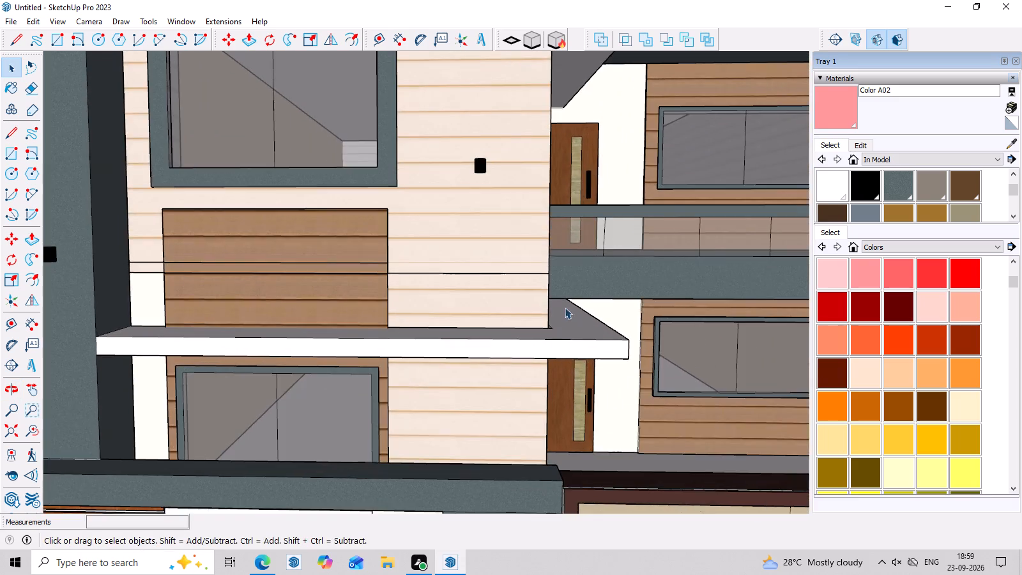
scroll(561, 298, "up", 3)
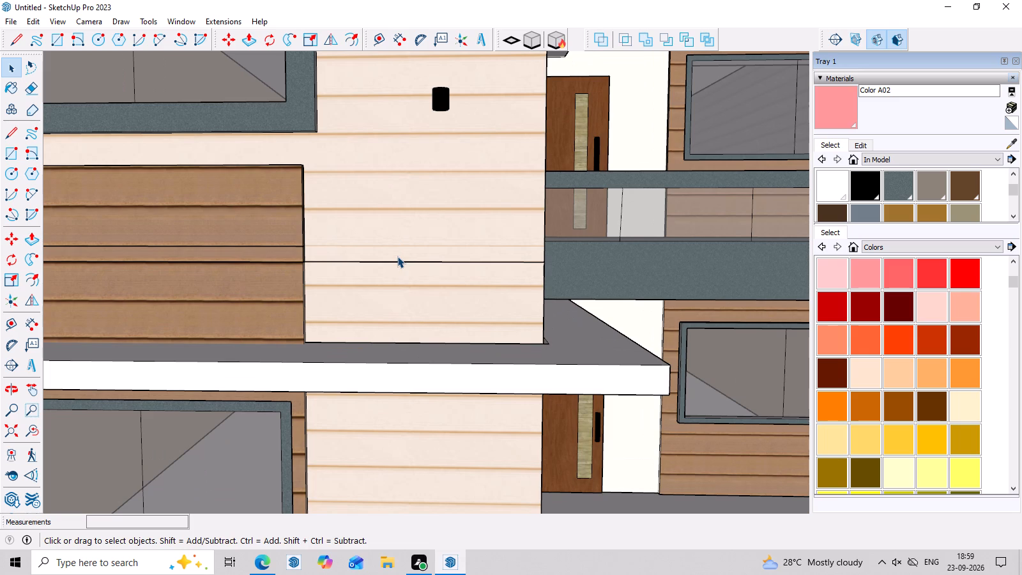
scroll(397, 256, "up", 3)
left_click(399, 265)
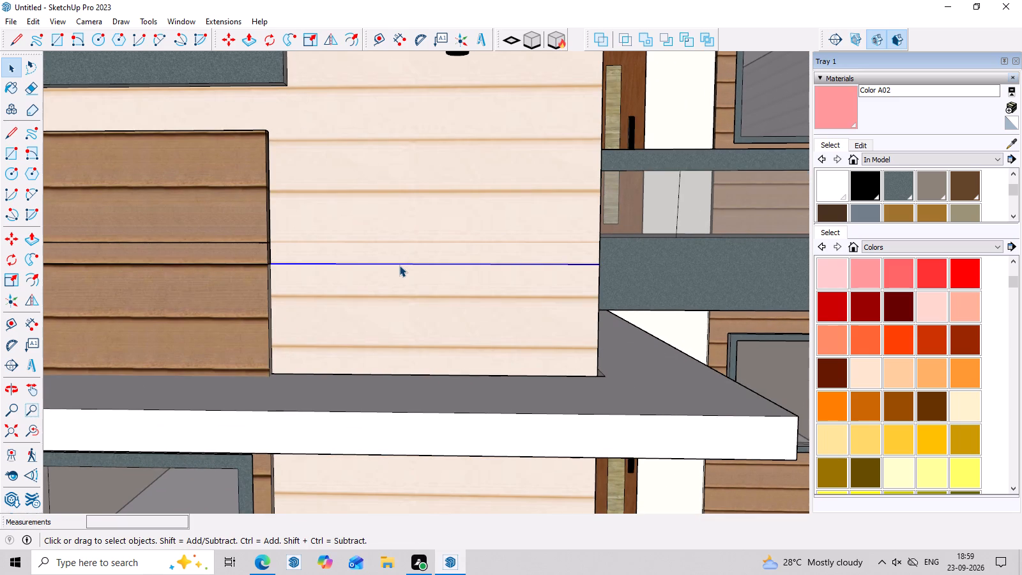
right_click(399, 265)
left_click(450, 303)
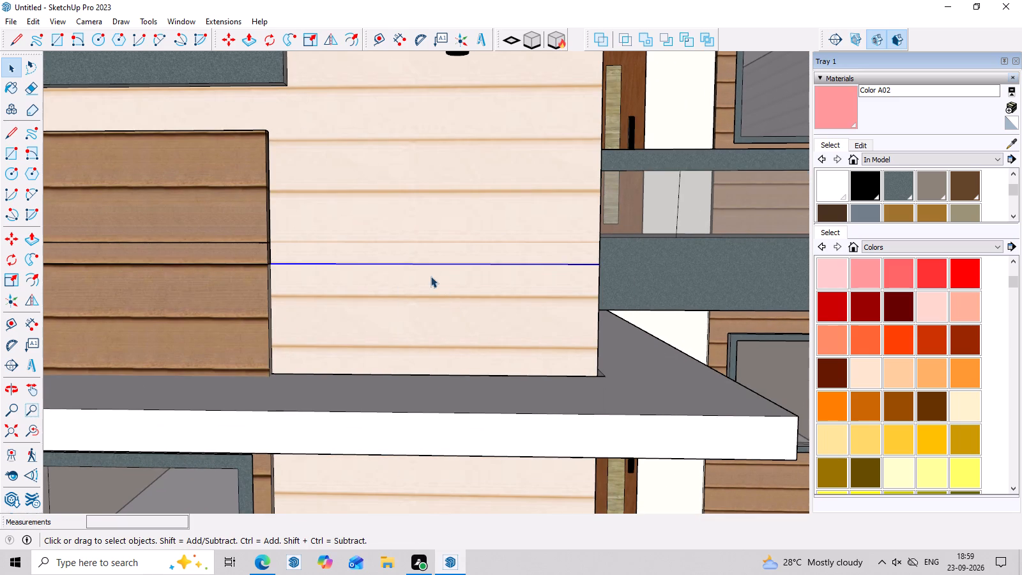
Open the balcony-level group and hide the bottom edge of its narrow light siding band.
left_click(425, 263)
right_click(425, 263)
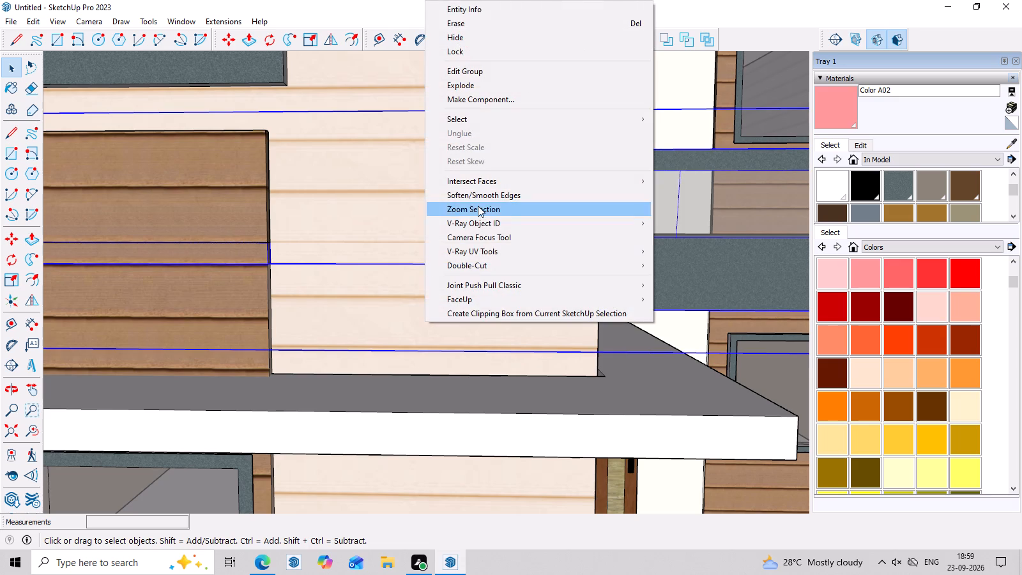
double_click(404, 266)
left_click(406, 259)
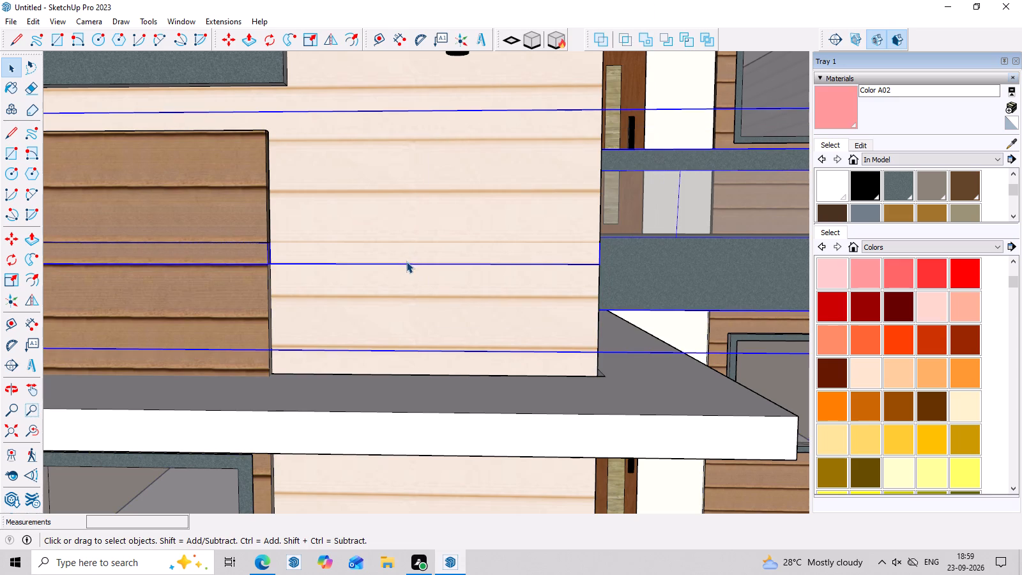
double_click(406, 261)
scroll(406, 263, "up", 3)
triple_click(406, 263)
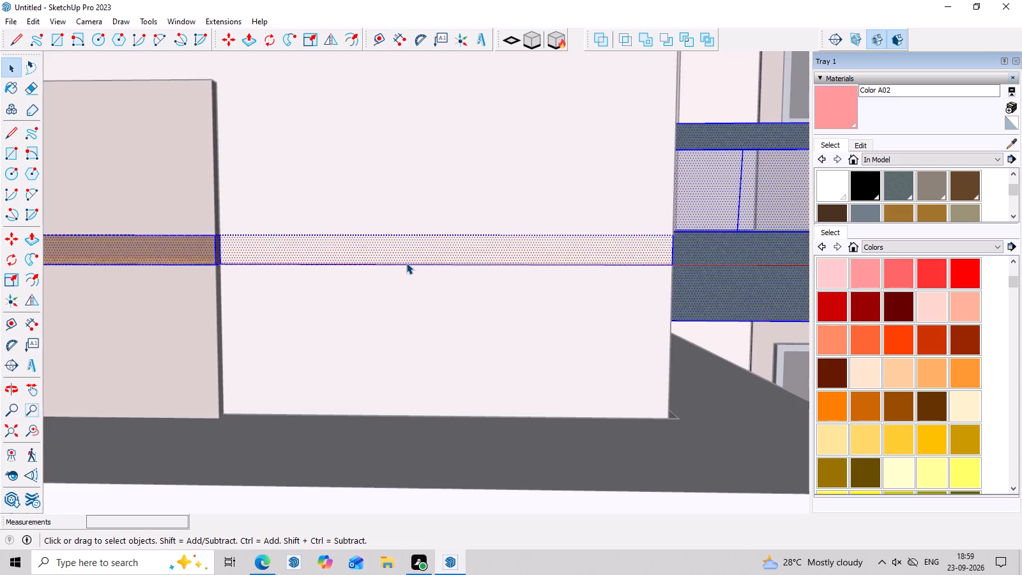
double_click(406, 264)
left_click(406, 264)
scroll(406, 264, "up", 2)
left_click(406, 264)
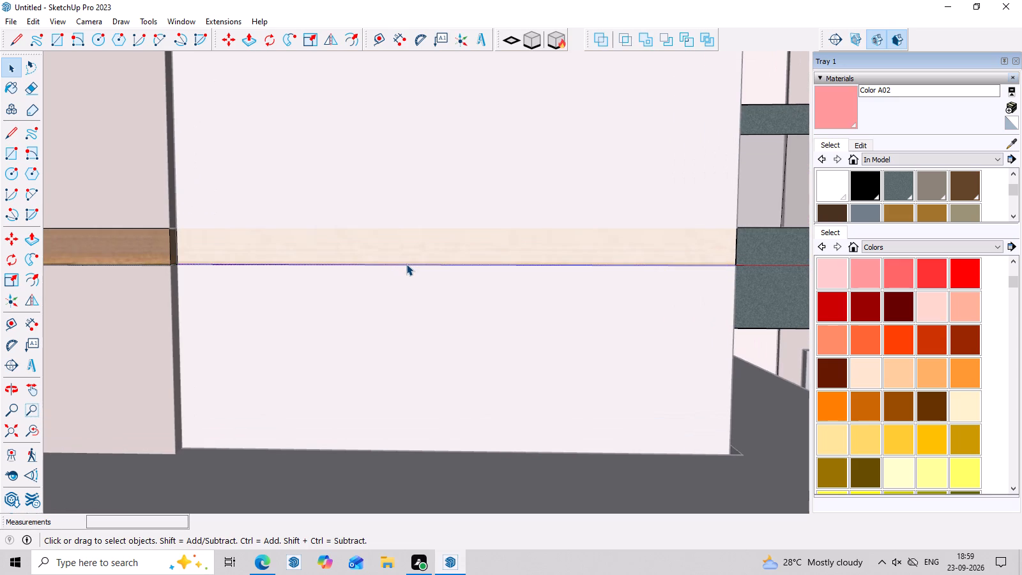
right_click(406, 264)
left_click(436, 300)
Apply Hide to the short light face of the narrow band between the dark column and the brown panel.
scroll(436, 299, "down", 6)
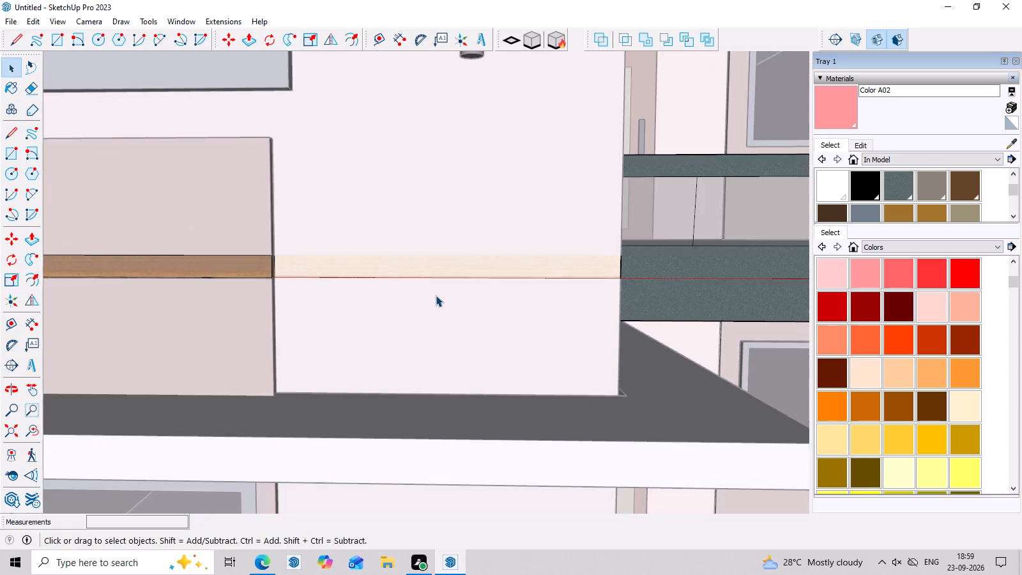
scroll(436, 295, "down", 8)
middle_click_drag(445, 307, 538, 340)
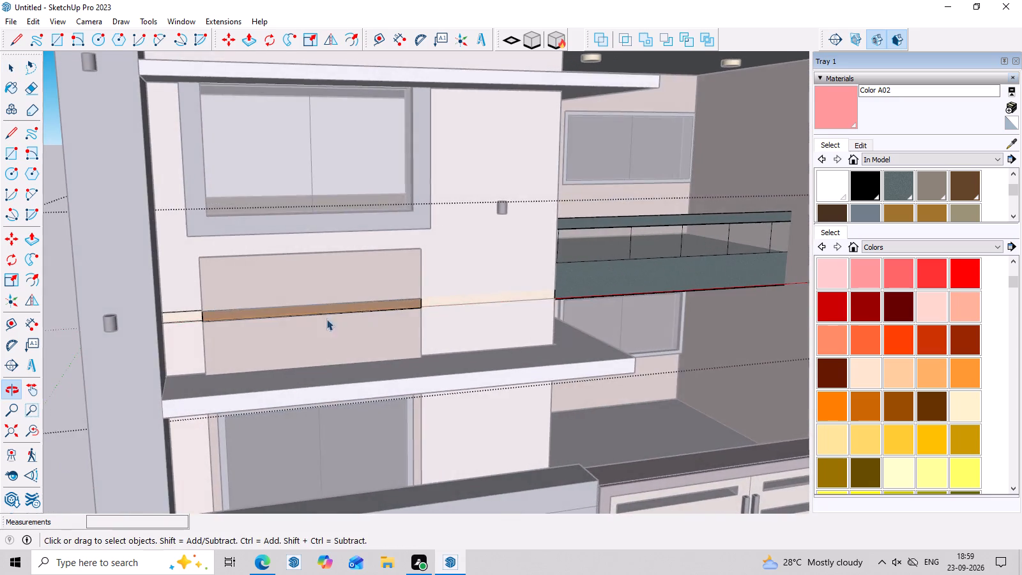
scroll(222, 328, "up", 3)
double_click(179, 310)
scroll(179, 310, "up", 8)
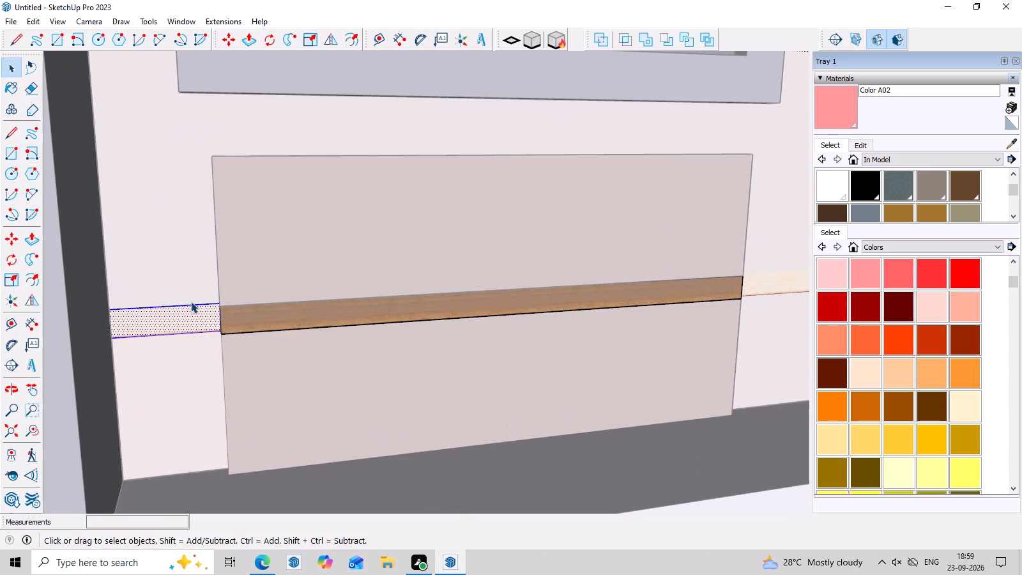
scroll(191, 302, "up", 2)
double_click(197, 311)
left_click(199, 303)
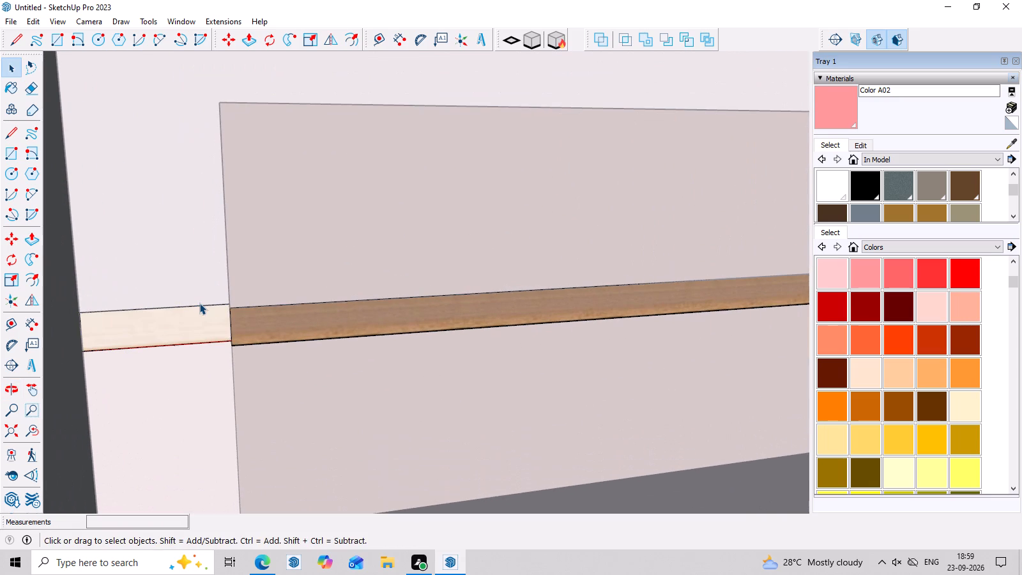
double_click(196, 315)
right_click(200, 303)
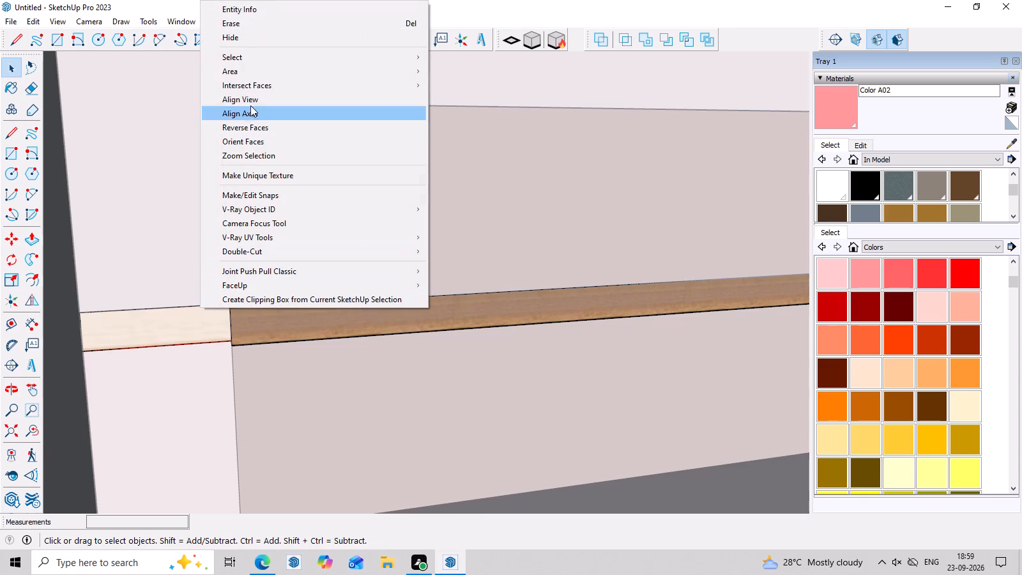
left_click(261, 38)
Open the lower-storey group and hide the top edge of the short light wall between the dark column and the brown panel.
left_click(204, 332)
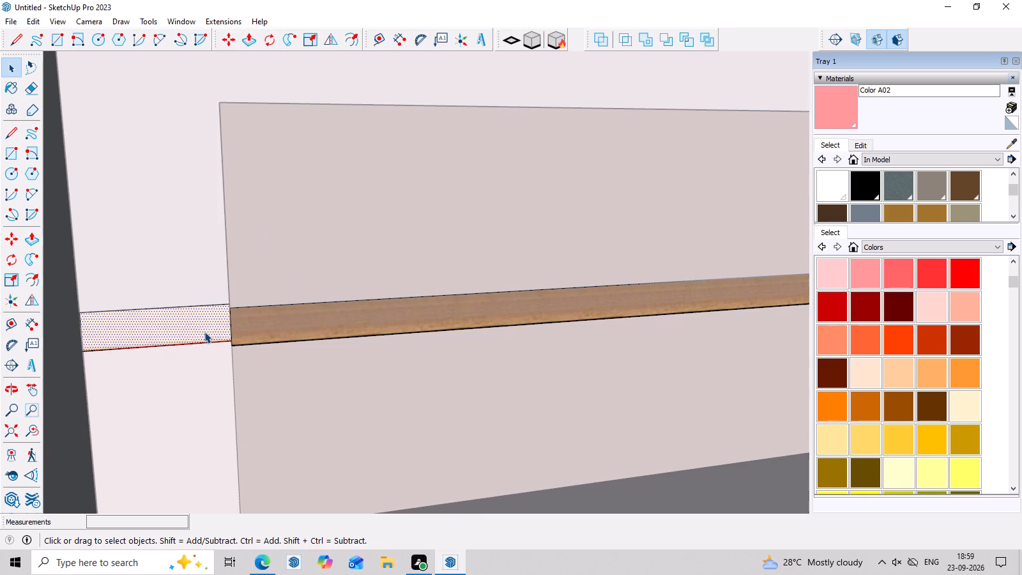
double_click(204, 370)
scroll(204, 370, "up", 6)
left_click(213, 332)
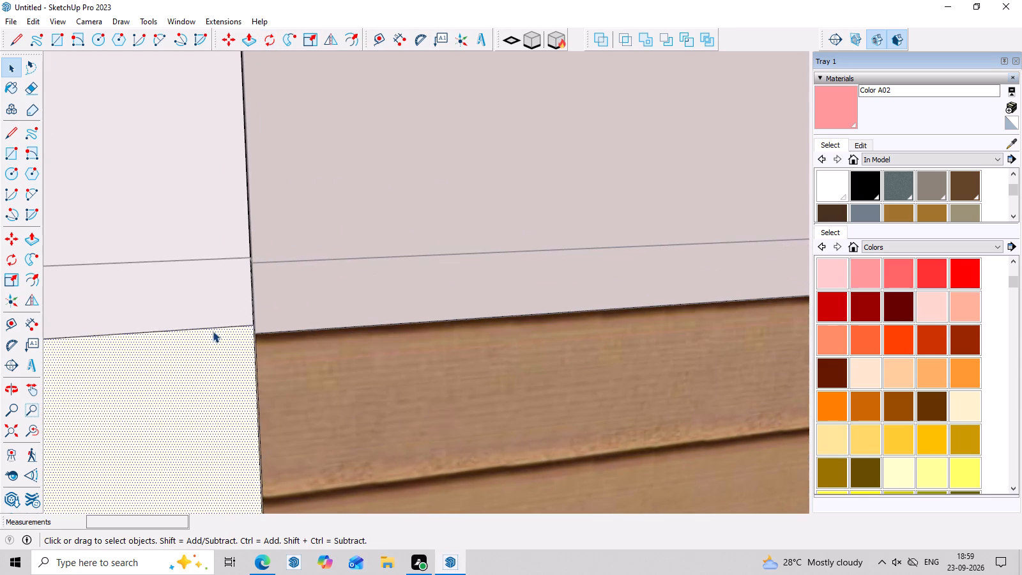
left_click(214, 326)
scroll(214, 326, "up", 2)
right_click(214, 326)
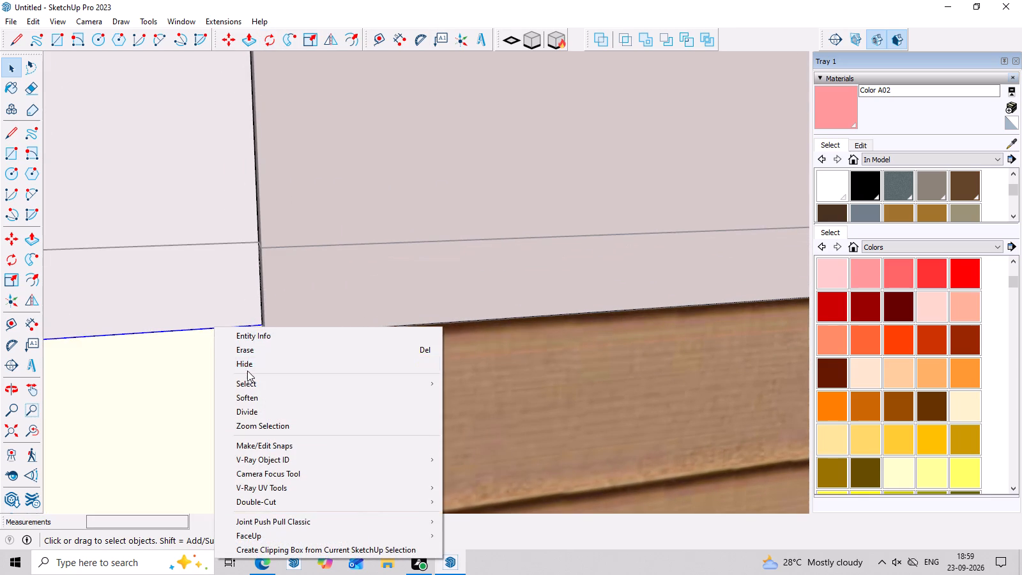
left_click(247, 365)
Open the upper-storey group and hide the bottom edge of the short light siding wall between the dark column and the brown panel.
double_click(206, 244)
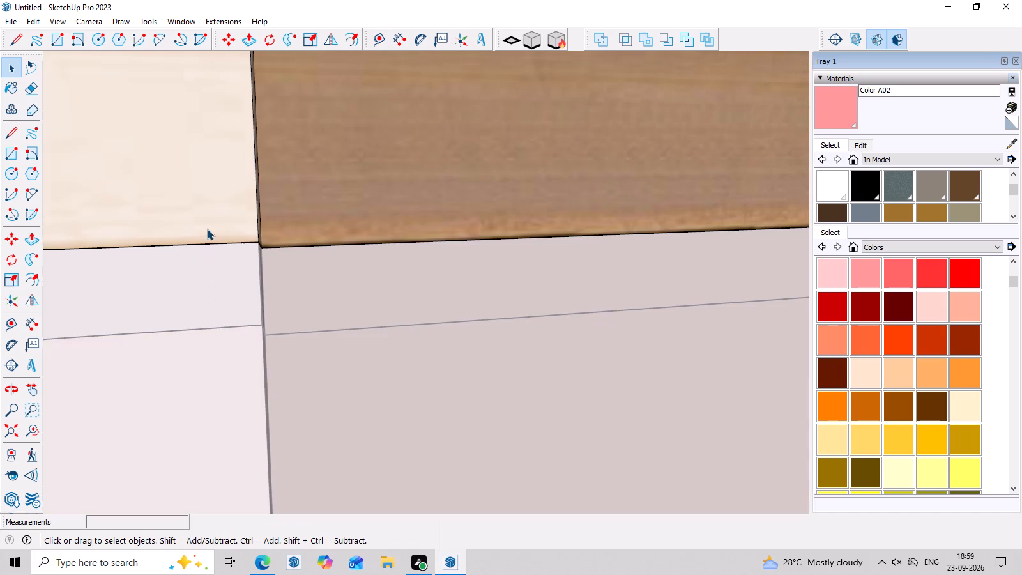
left_click(210, 242)
right_click(212, 245)
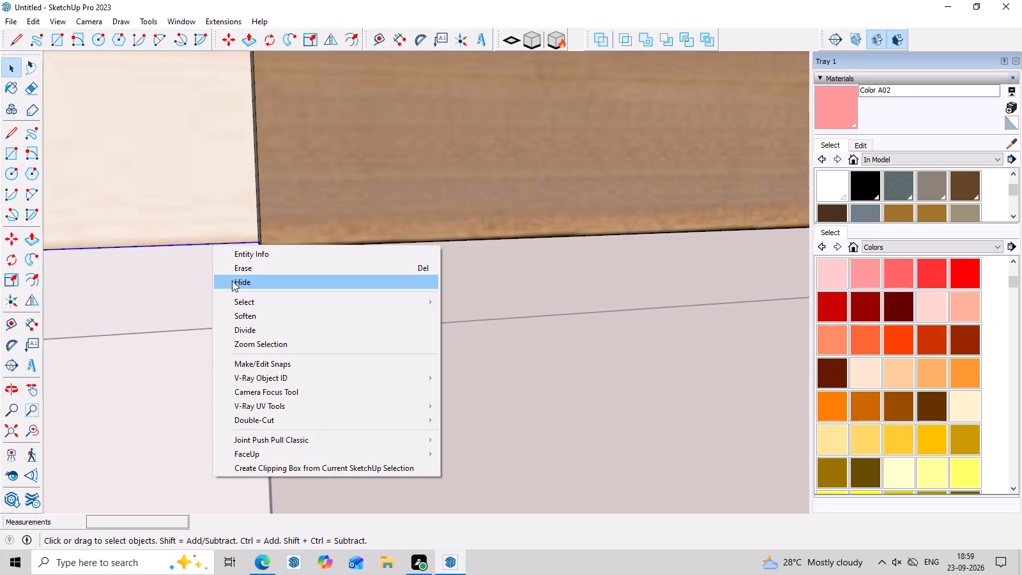
left_click(234, 286)
right_click(234, 286)
scroll(240, 283, "down", 14)
key("Escape")
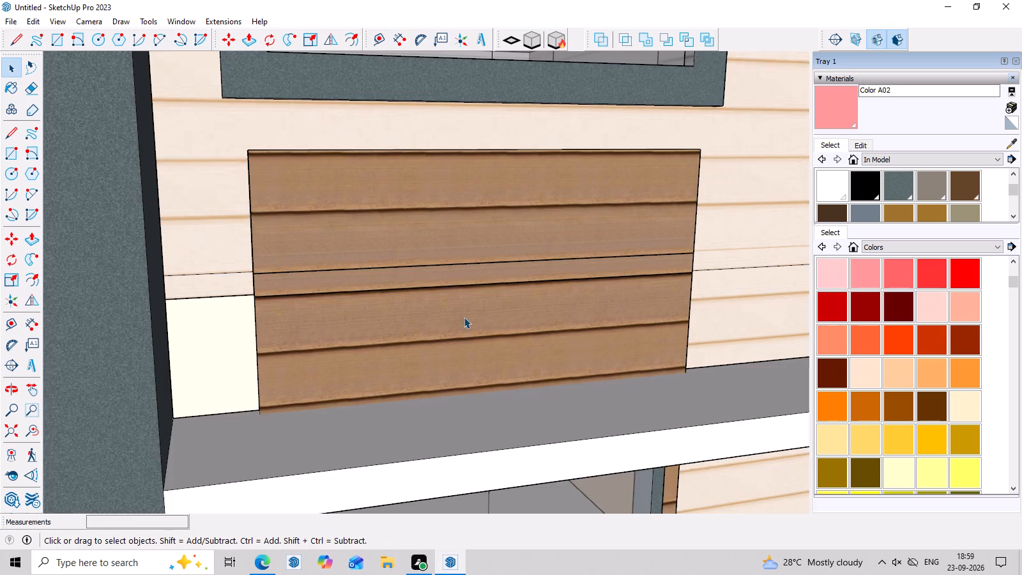
Open the lower-storey group, hide the top edge of its wide light siding wall beside the brown panel, and exit the group.
scroll(486, 297, "down", 9)
middle_click_drag(519, 303, 420, 309)
scroll(425, 308, "up", 4)
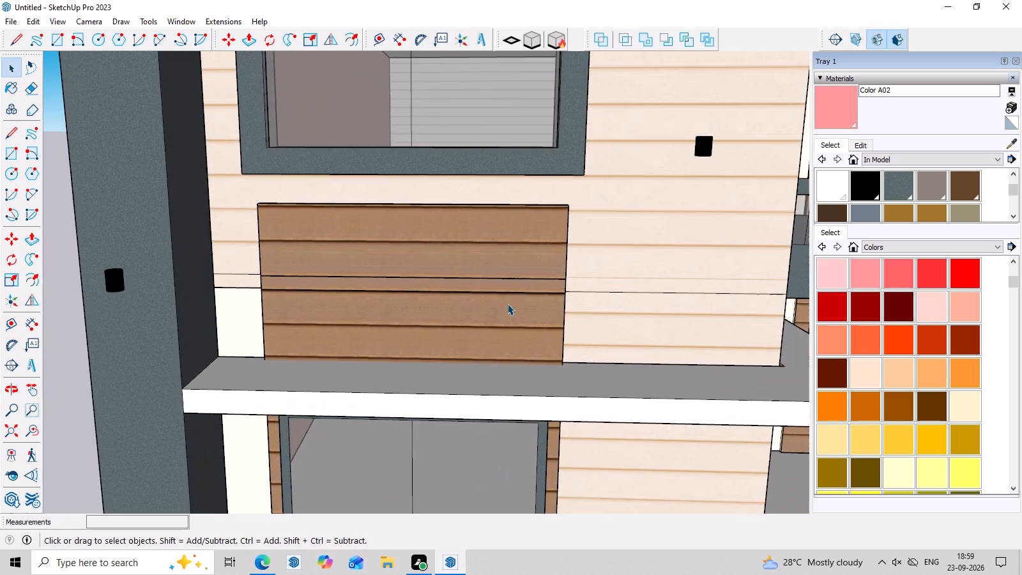
scroll(660, 326, "up", 5)
double_click(655, 279)
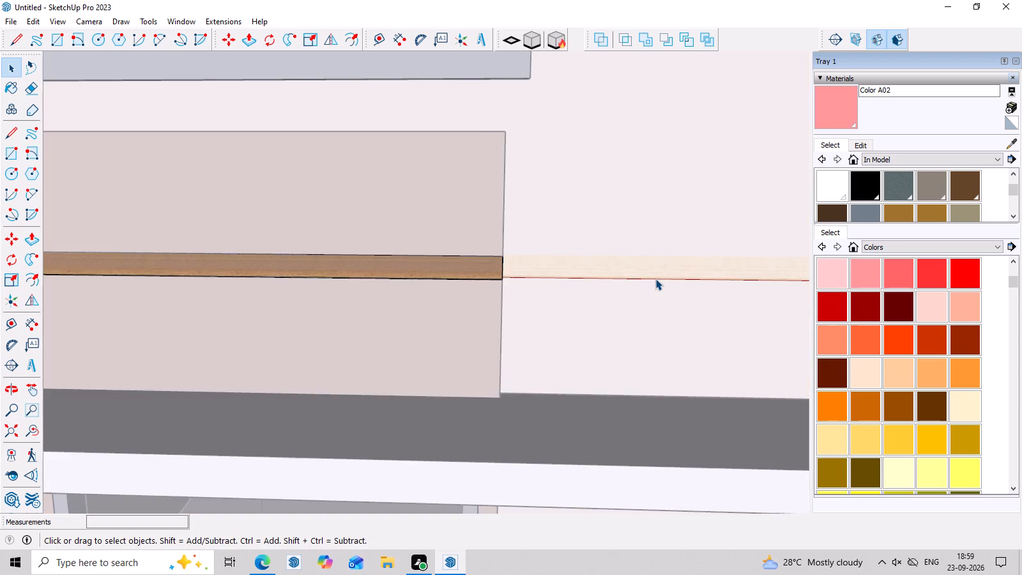
scroll(655, 279, "up", 4)
double_click(655, 279)
left_click(655, 279)
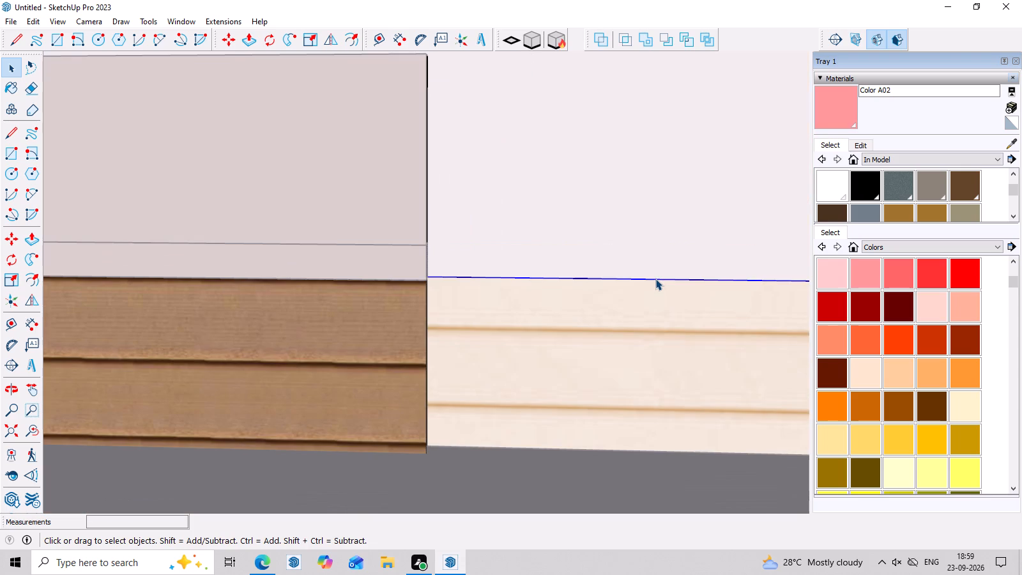
right_click(655, 279)
left_click(683, 318)
scroll(683, 318, "down", 11)
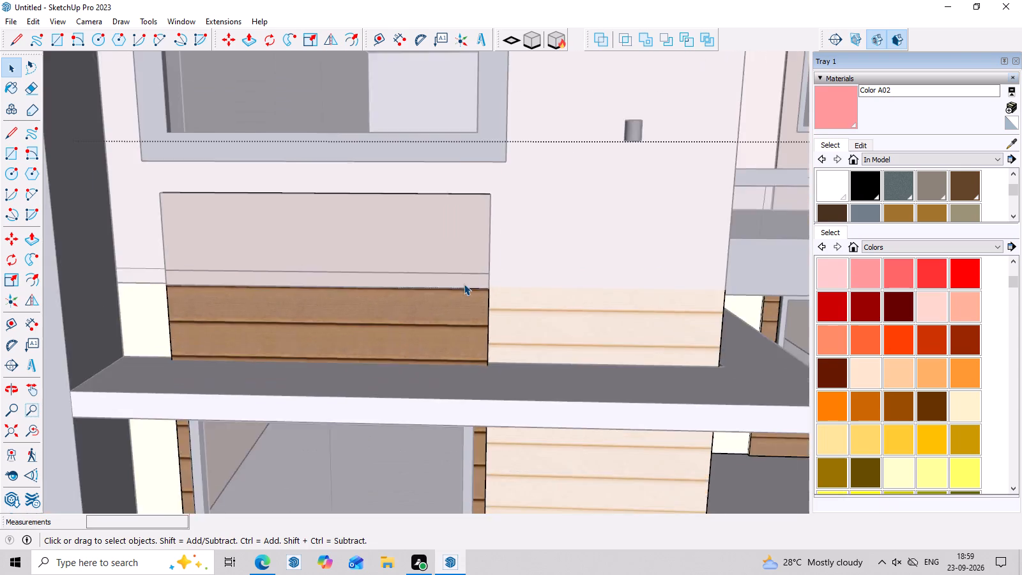
scroll(464, 284, "down", 3)
left_click(590, 325)
key("space")
left_click(634, 326)
middle_click_drag(724, 374, 729, 348)
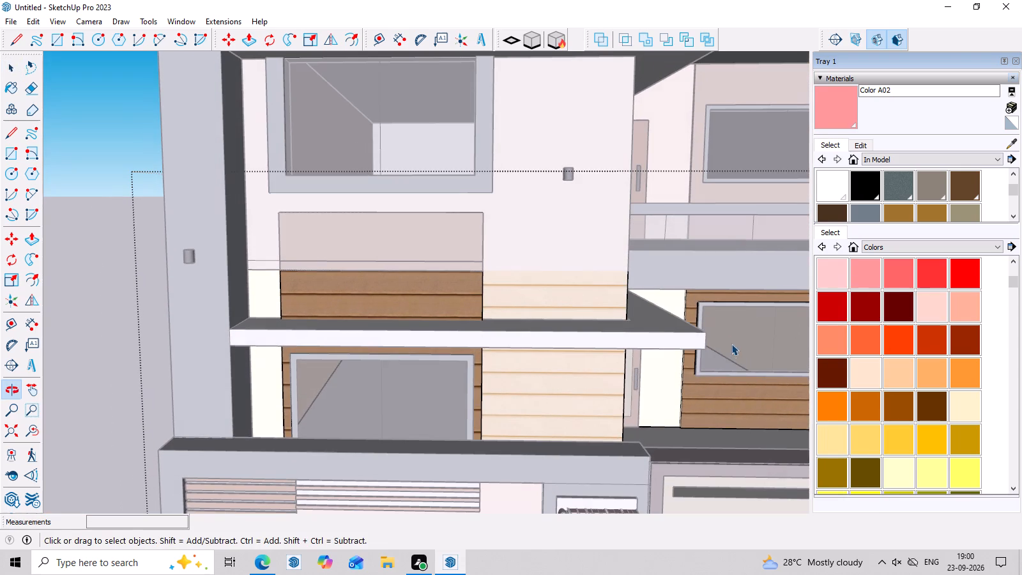
left_click(726, 375)
left_click(127, 185)
Review the facade from the front and select the balcony-level group to check its extent along the siding wall.
scroll(127, 185, "down", 3)
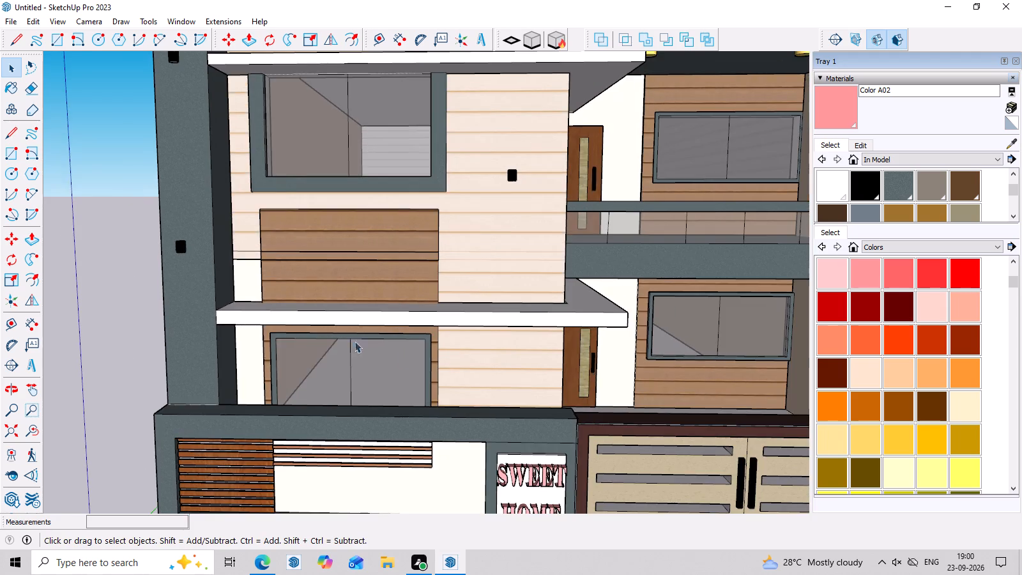
middle_click_drag(402, 351, 446, 344)
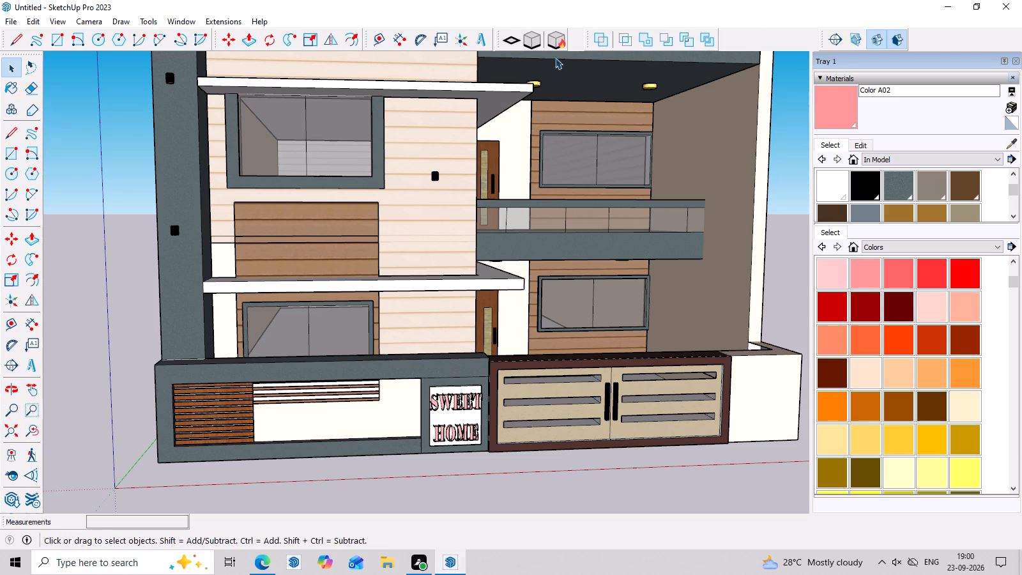
scroll(364, 249, "up", 5)
left_click(473, 233)
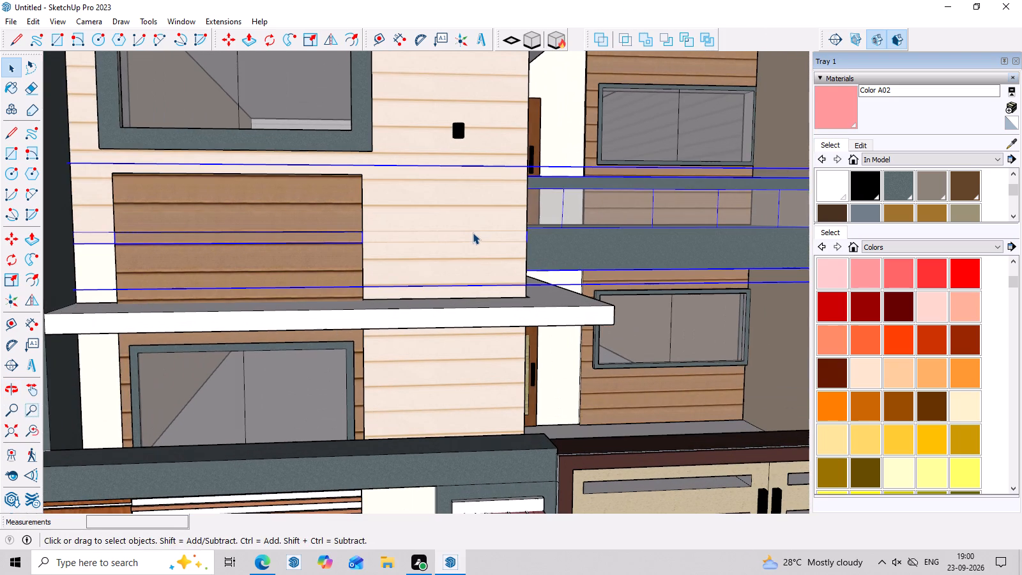
key("space")
key("Escape")
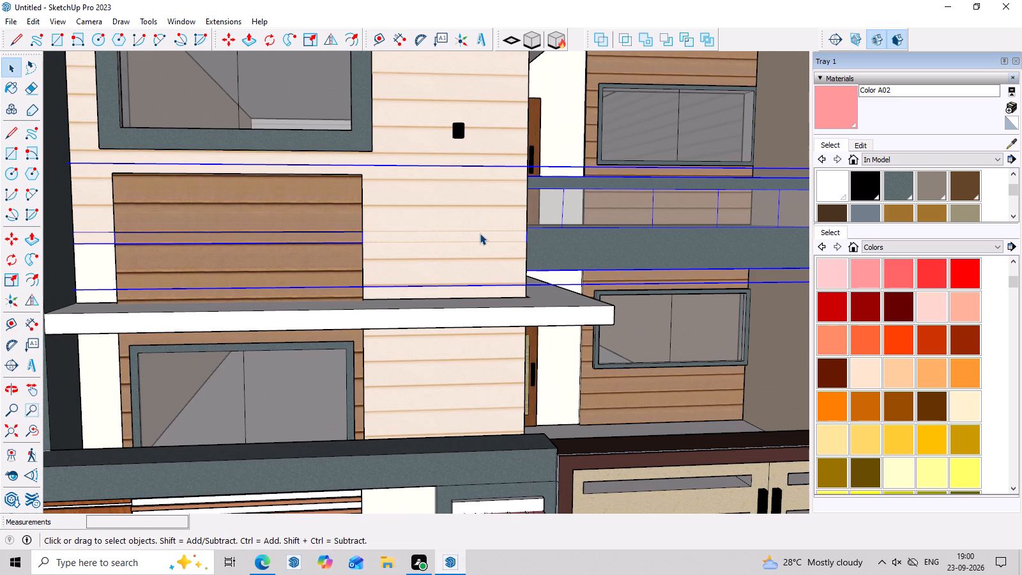
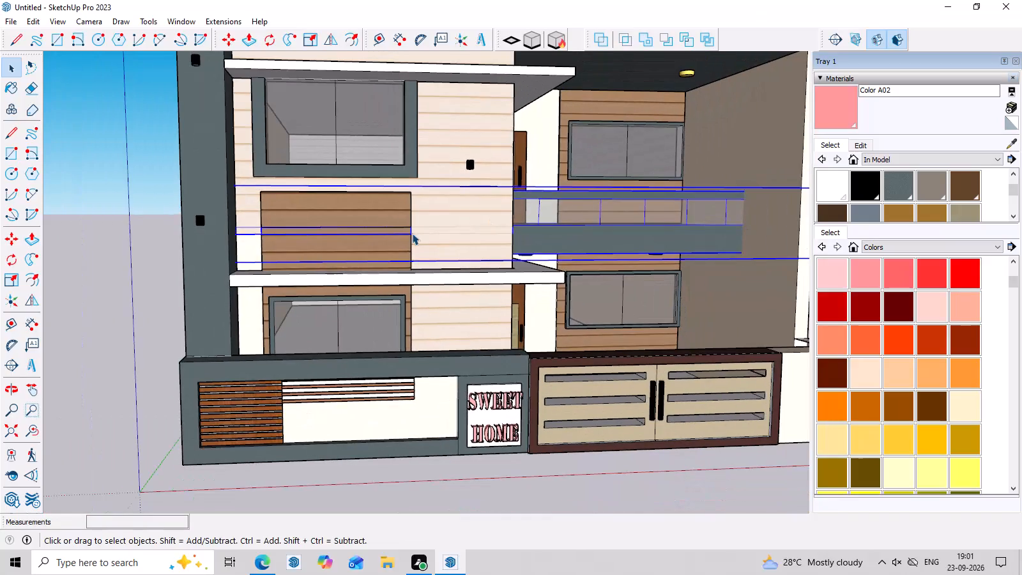
Open the balcony-level group and hide the top, bottom and outer vertical edges of the brown strip crossing the brown panel.
scroll(388, 239, "up", 7)
left_click(390, 222)
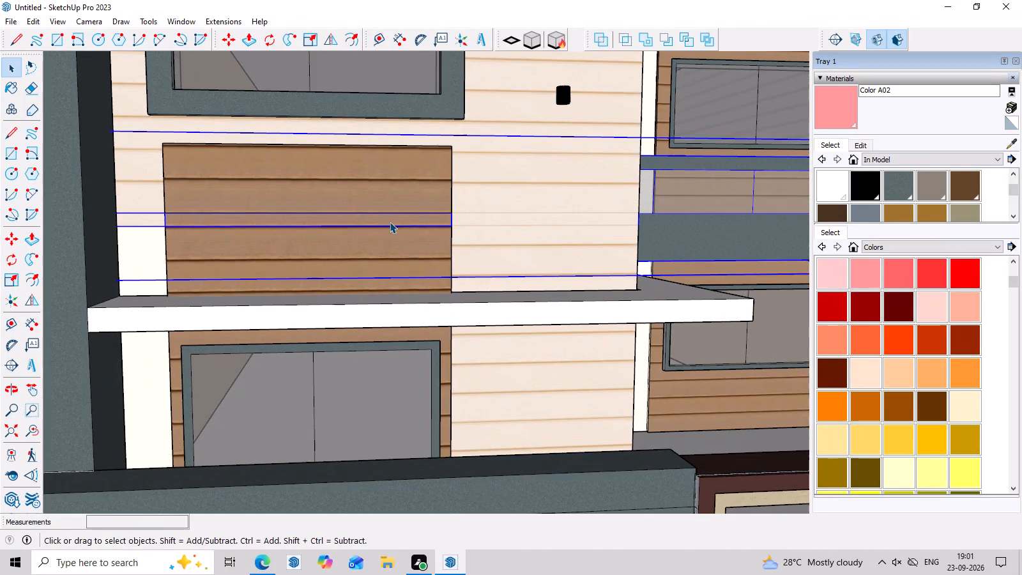
left_click(390, 222)
scroll(390, 222, "up", 7)
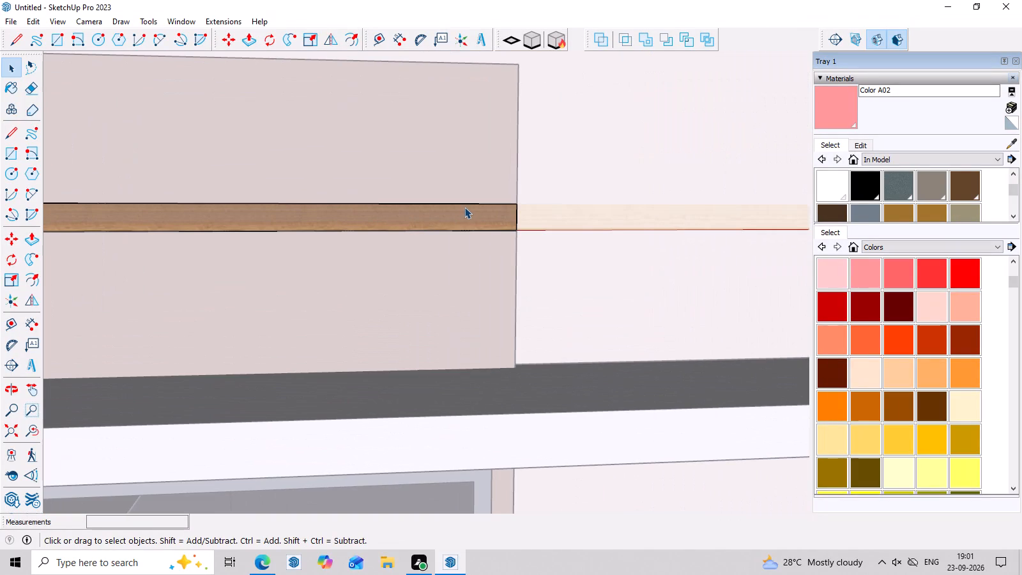
left_click(469, 203)
right_click(469, 203)
left_click(521, 238)
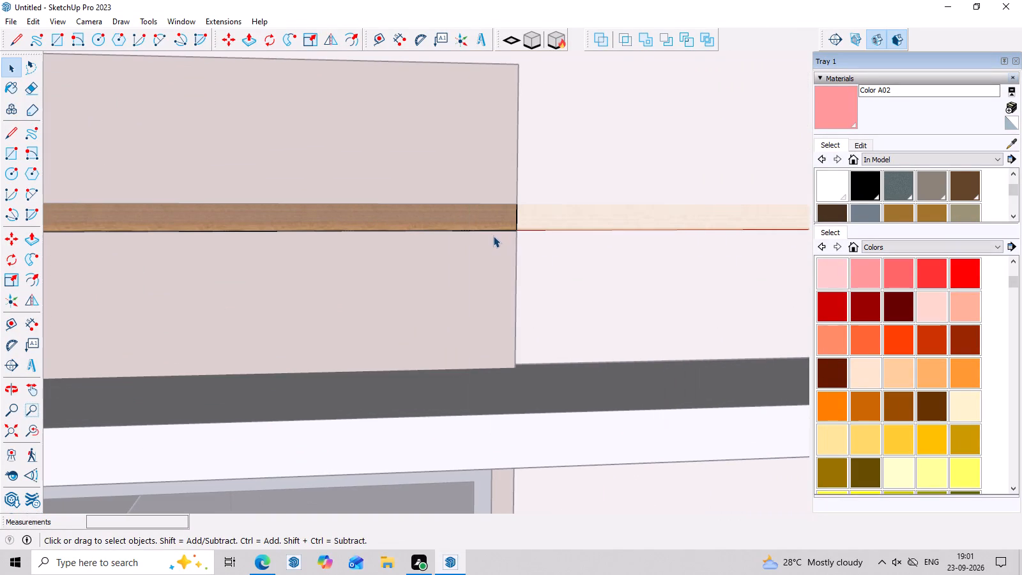
left_click(491, 231)
right_click(491, 231)
left_click(522, 270)
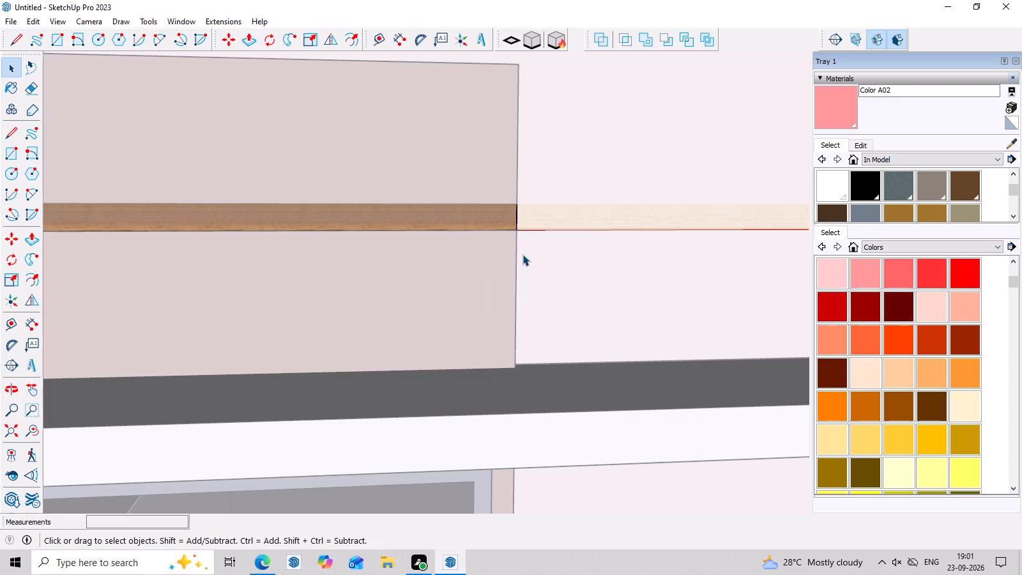
left_click(517, 213)
right_click(515, 216)
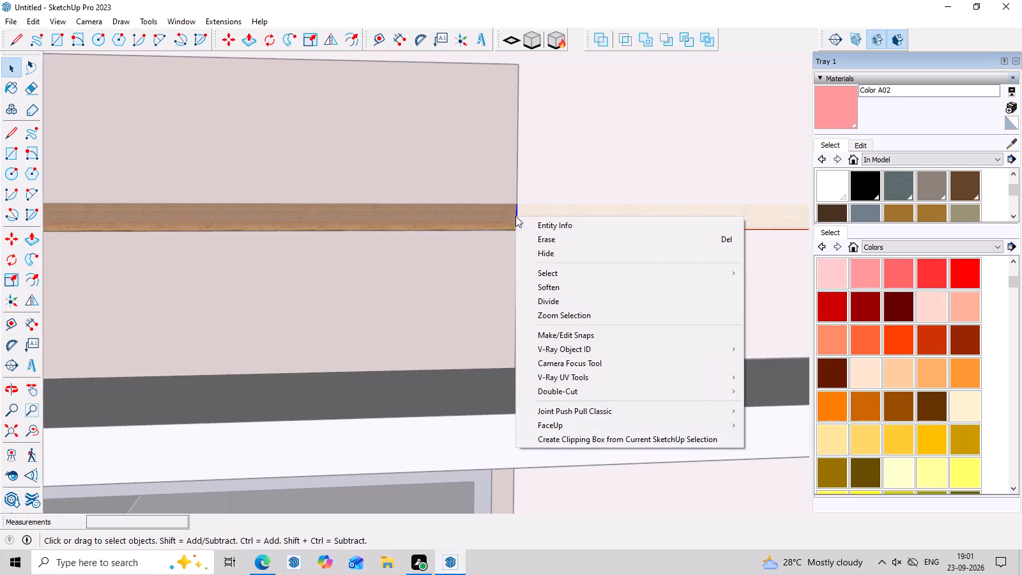
left_click(536, 254)
Hide the brown strip's vertical edge nearest the dark column and the top edge of the adjoining short light strip.
scroll(536, 254, "down", 14)
scroll(397, 252, "up", 3)
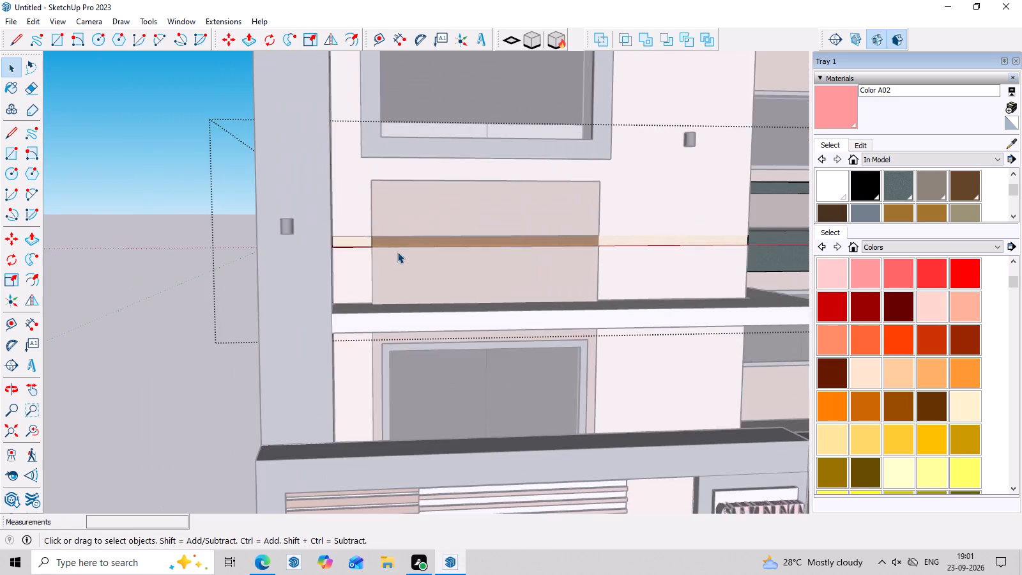
scroll(397, 252, "up", 11)
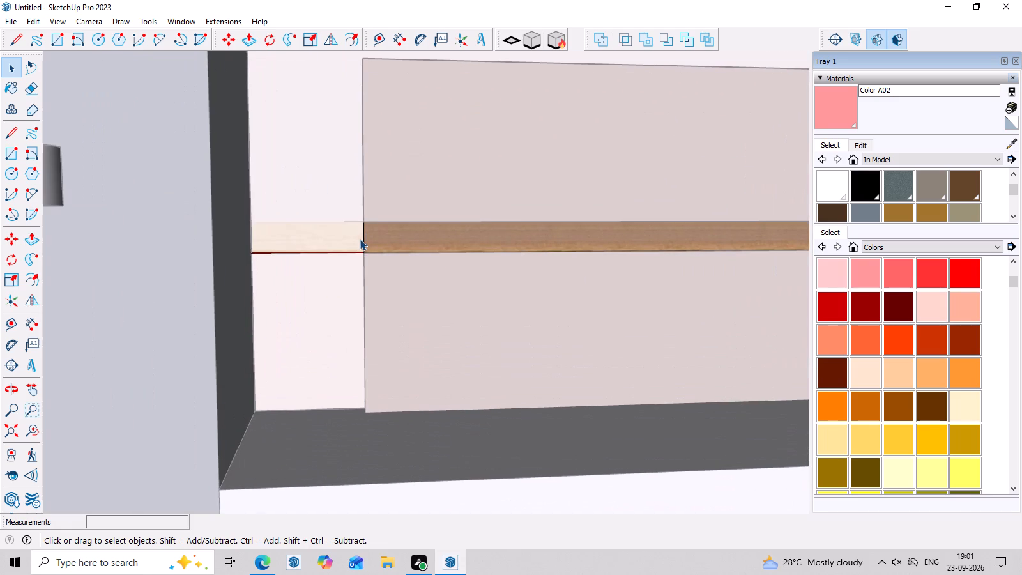
left_click(364, 239)
right_click(364, 239)
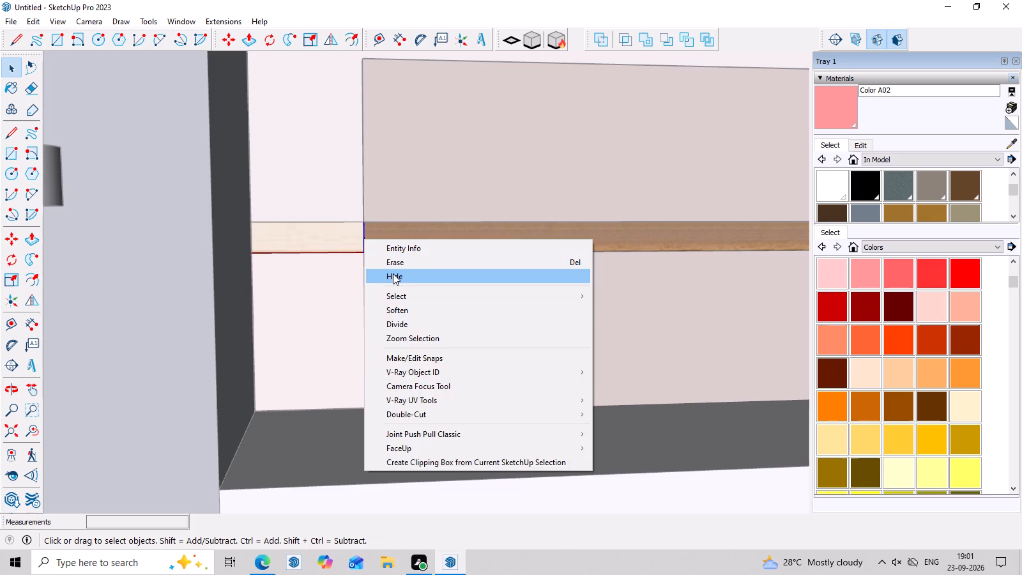
left_click(393, 274)
left_click(339, 220)
right_click(339, 220)
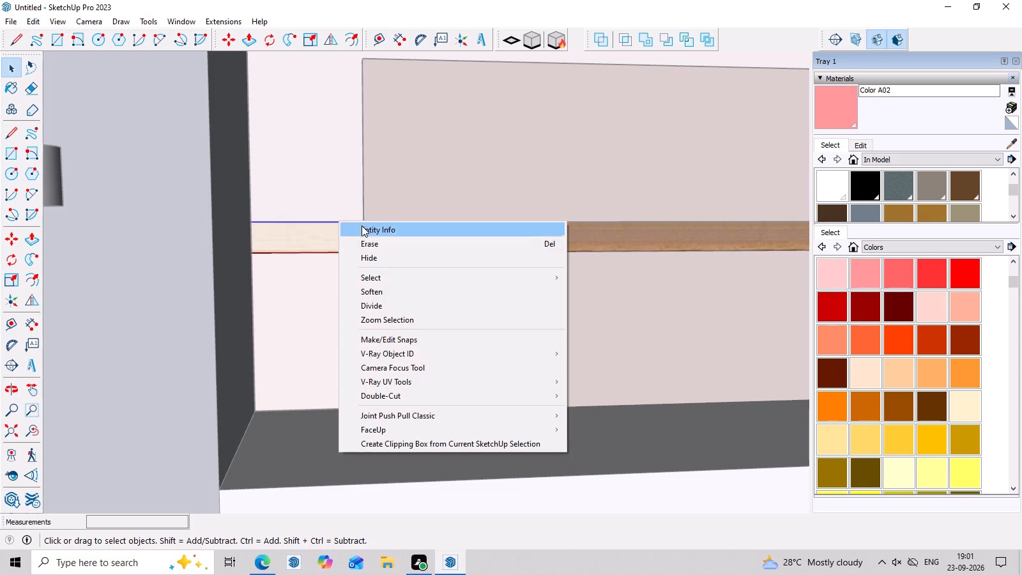
left_click(372, 256)
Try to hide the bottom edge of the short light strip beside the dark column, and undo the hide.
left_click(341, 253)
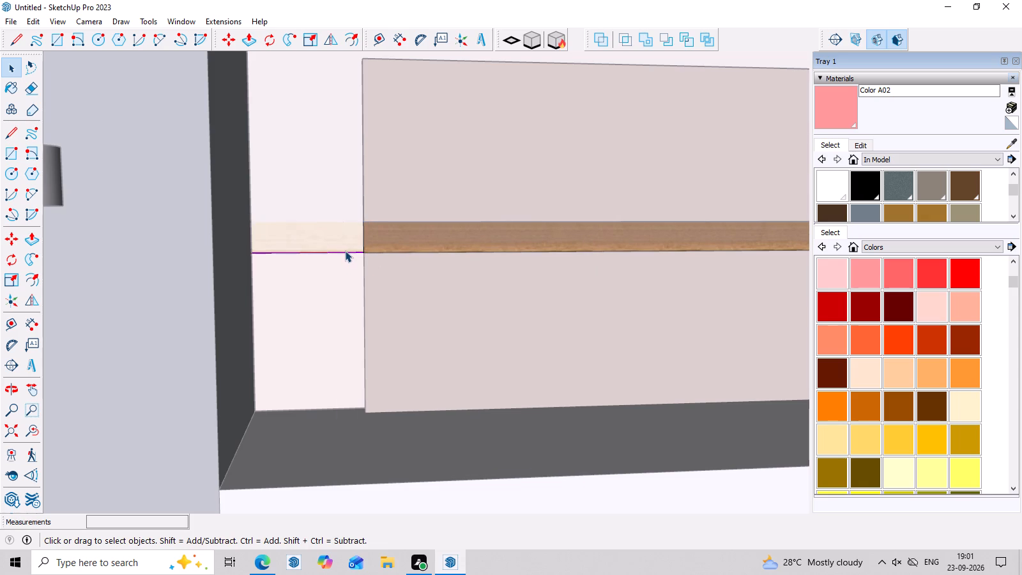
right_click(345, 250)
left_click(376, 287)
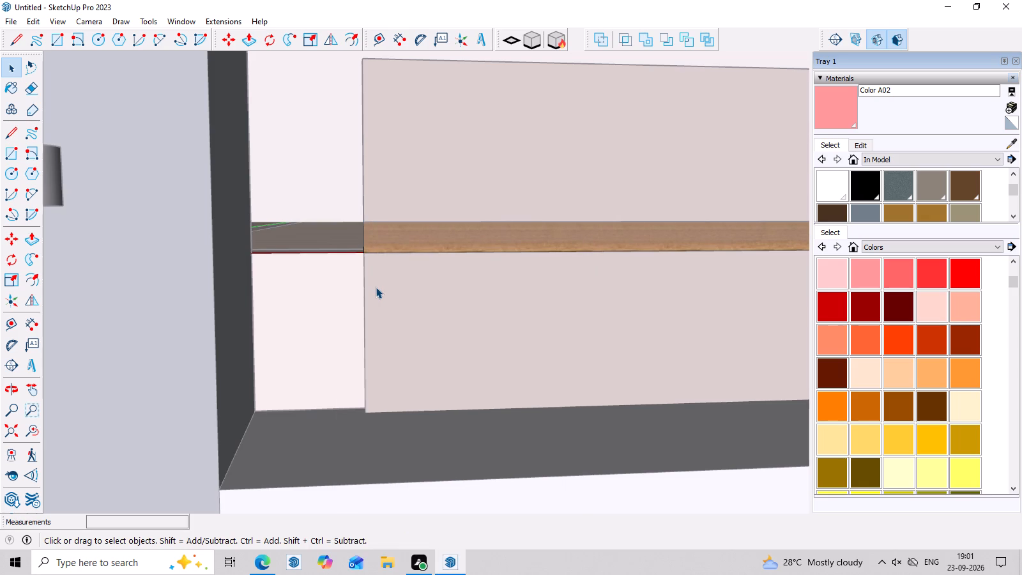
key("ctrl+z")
Hide the bottom edge of the short light strip between the dark column and the brown strip, and exit the group.
left_click(357, 253)
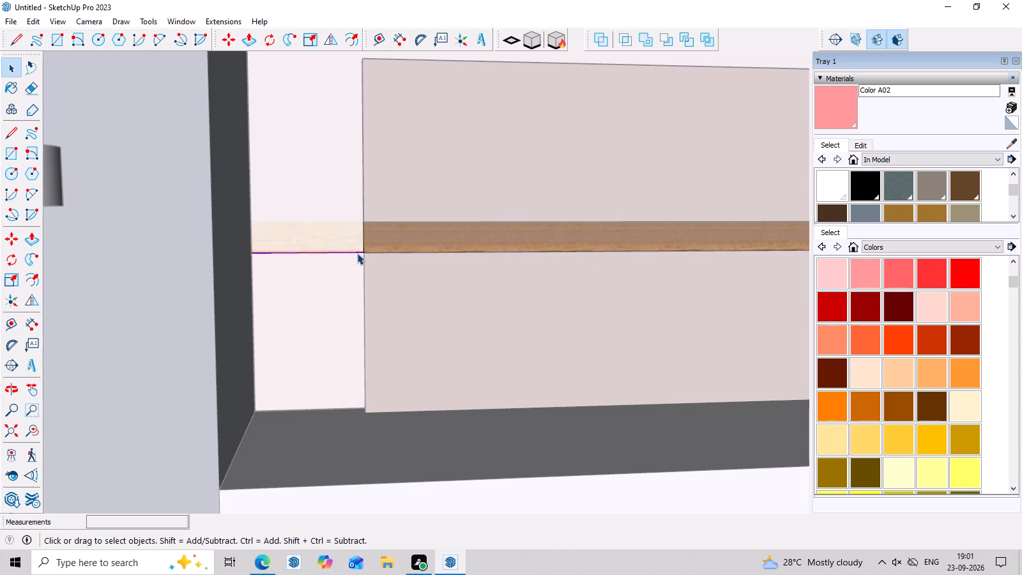
right_click(357, 253)
left_click(383, 288)
scroll(383, 288, "down", 10)
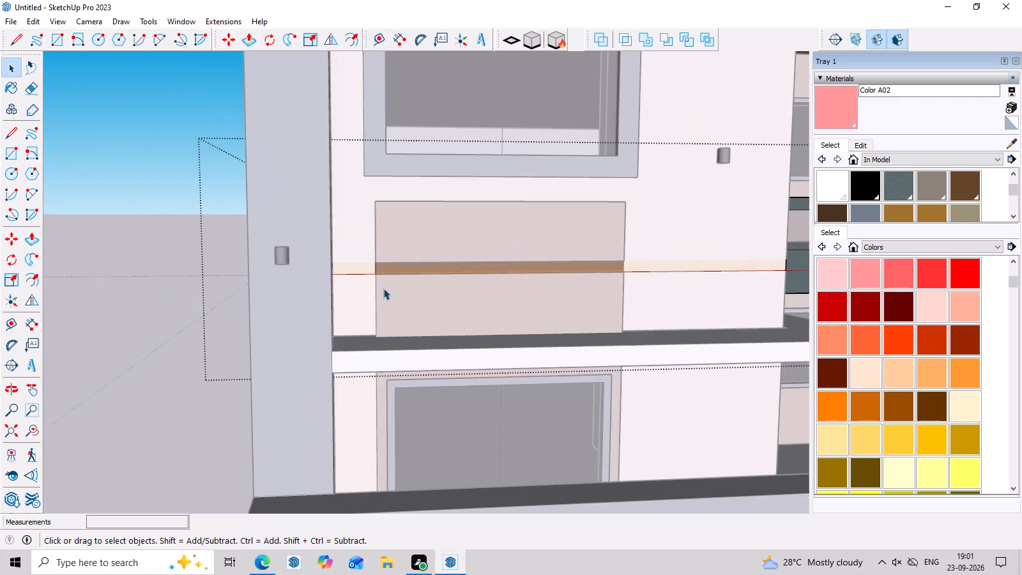
left_click(159, 152)
Examine the remaining seam on the brown panel and its side return, selecting the balcony-level group to check its extent.
scroll(162, 154, "down", 8)
middle_click_drag(507, 290, 508, 266)
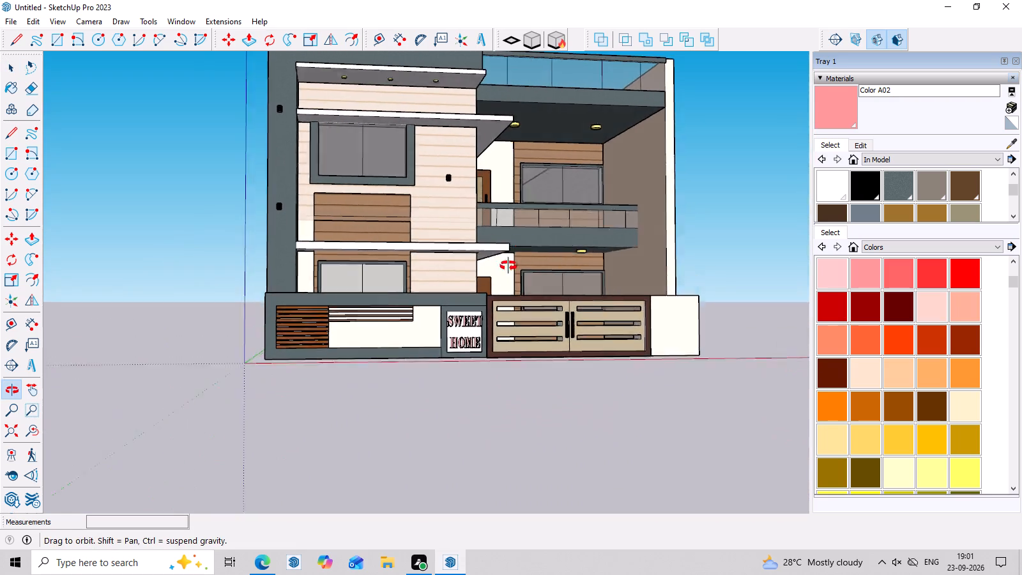
middle_click_drag(508, 266, 503, 283)
scroll(319, 247, "up", 9)
middle_click_drag(538, 203, 542, 230)
scroll(542, 231, "up", 8)
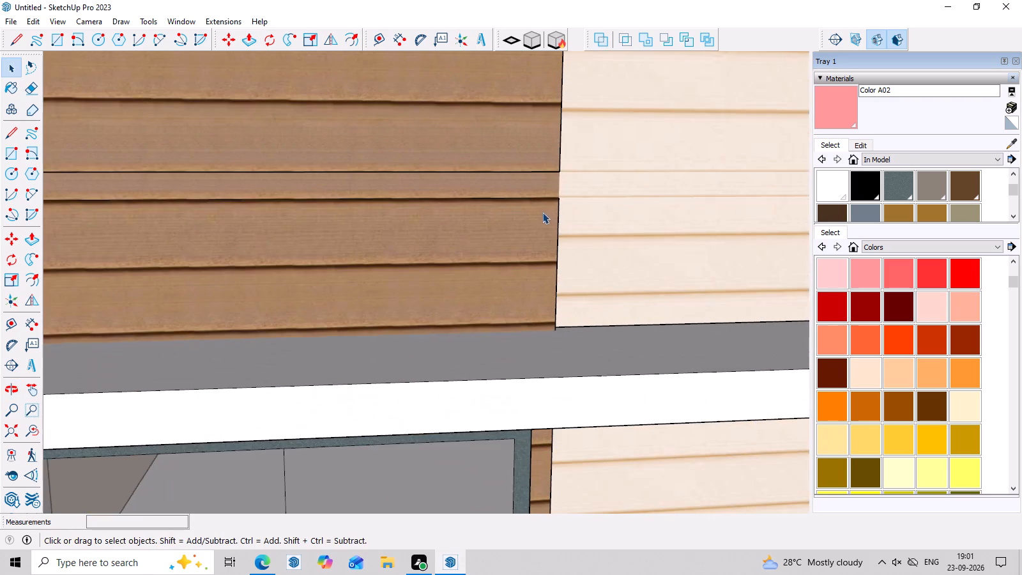
middle_click_drag(542, 211, 545, 187)
left_click(544, 185)
middle_click_drag(623, 195, 501, 220)
scroll(339, 229, "up", 3)
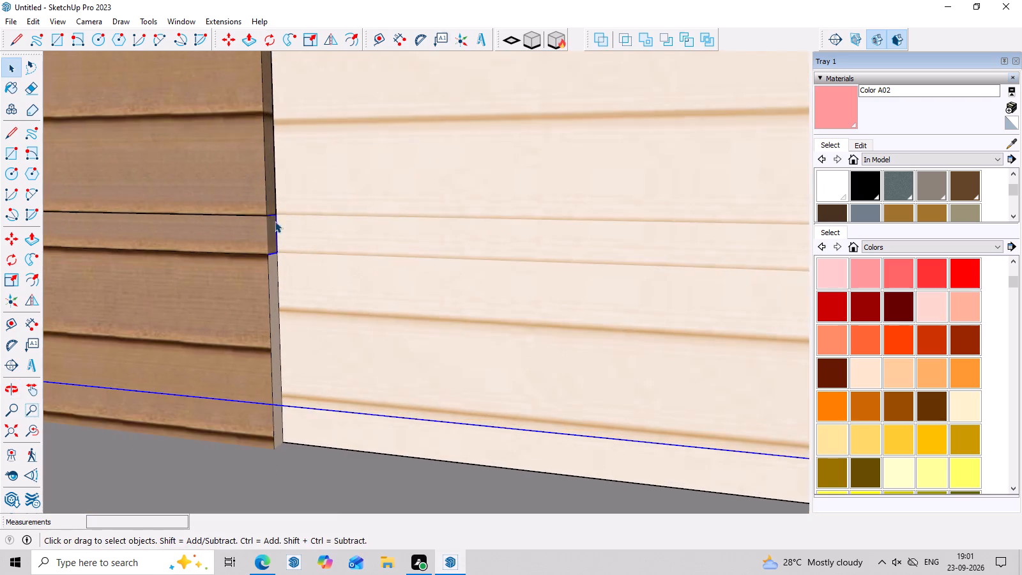
scroll(275, 221, "up", 4)
left_click(290, 232)
scroll(259, 233, "down", 13)
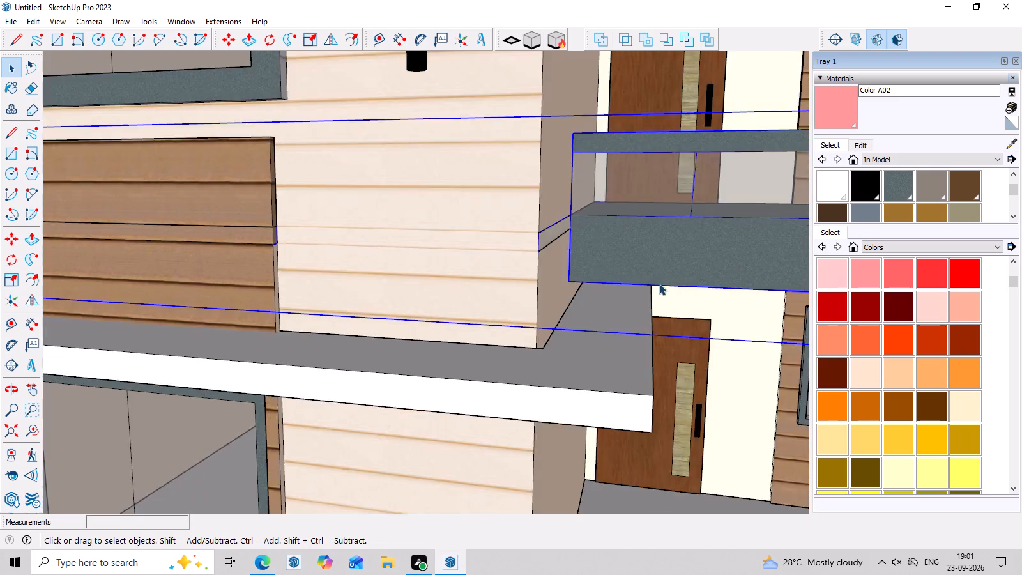
scroll(659, 284, "down", 7)
middle_click_drag(752, 309, 766, 267)
key("space")
scroll(275, 231, "up", 2)
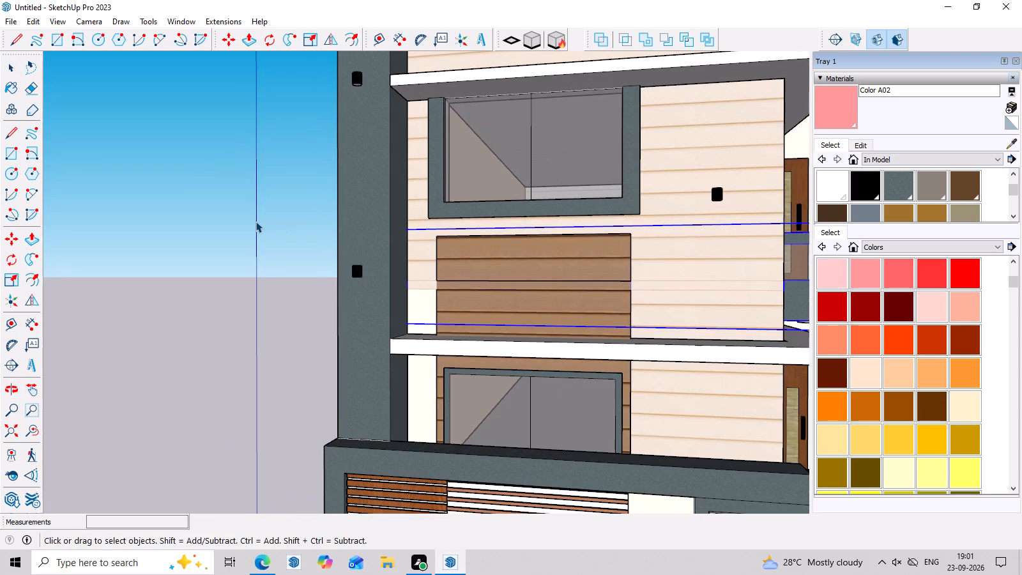
left_click(256, 221)
Review the whole front facade from several heights and distances, checking the siding walls and brown panel for leftover seam lines.
scroll(256, 221, "down", 7)
middle_click_drag(688, 409, 749, 406)
scroll(565, 245, "up", 3)
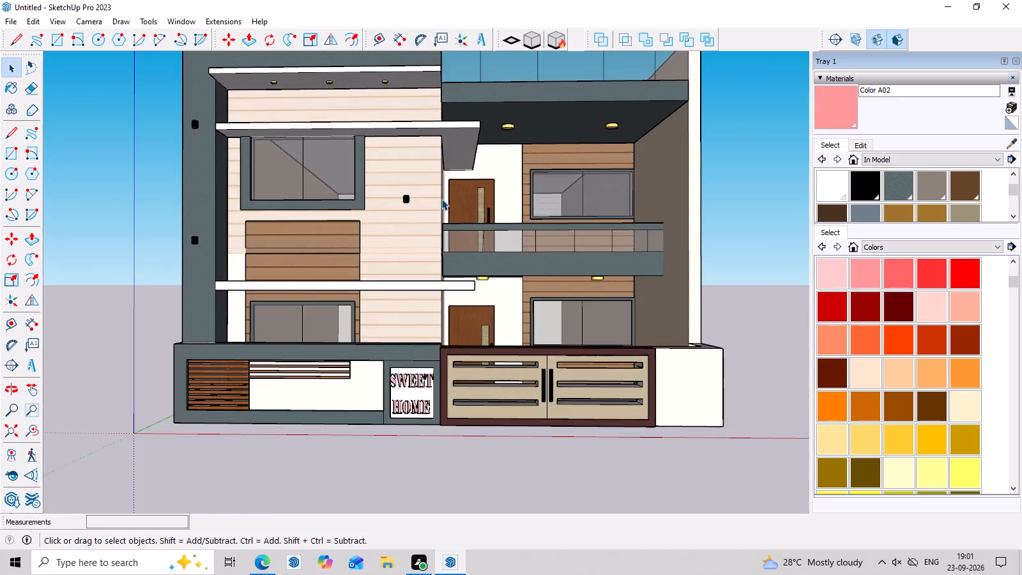
scroll(441, 199, "up", 4)
middle_click_drag(575, 227, 579, 213)
scroll(521, 238, "down", 6)
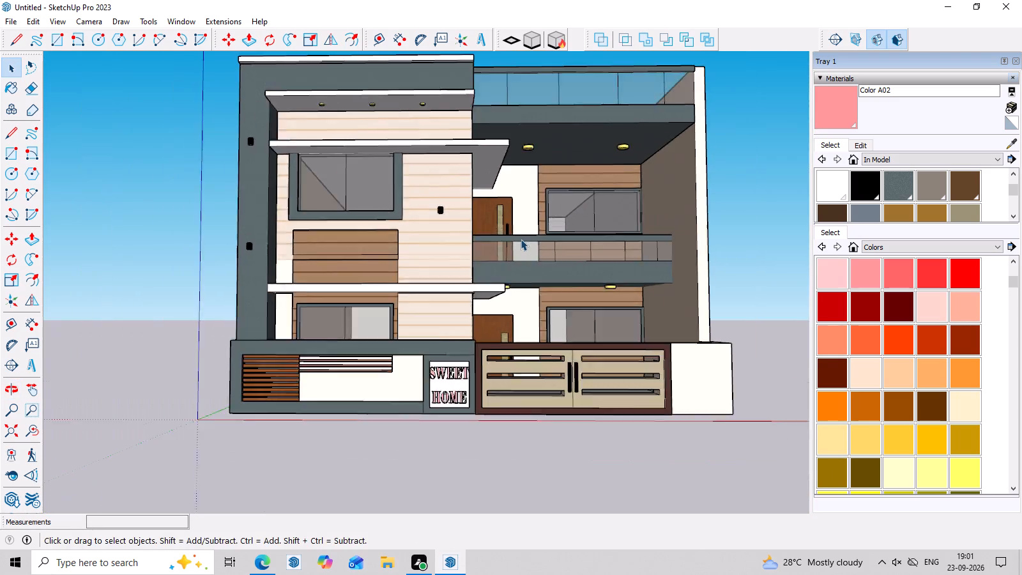
scroll(521, 239, "down", 1)
middle_click_drag(574, 283, 584, 377)
scroll(693, 346, "up", 3)
middle_click_drag(693, 345, 700, 284)
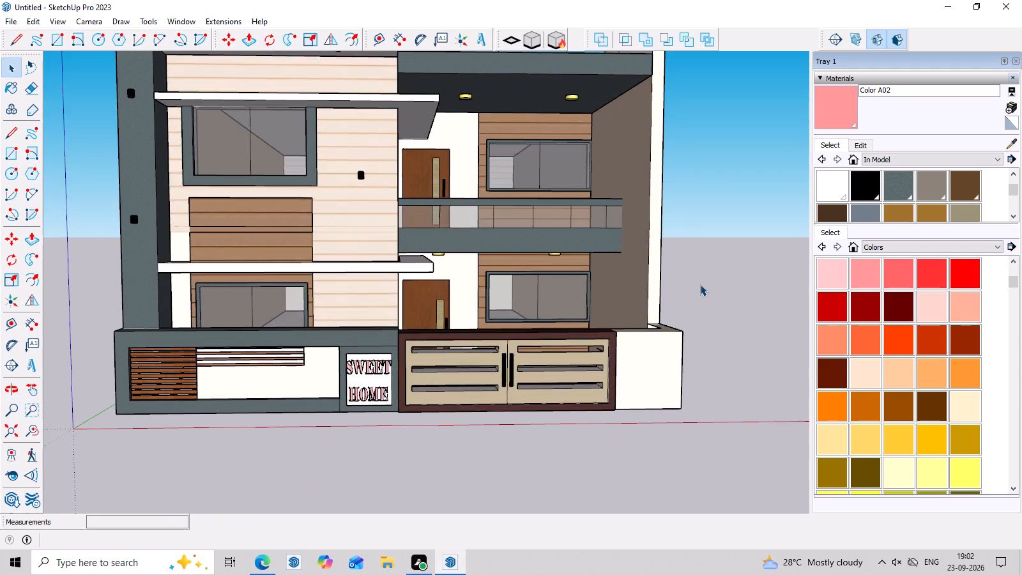
scroll(700, 284, "down", 6)
middle_click_drag(722, 308, 722, 279)
scroll(712, 225, "up", 6)
middle_click_drag(706, 231, 706, 234)
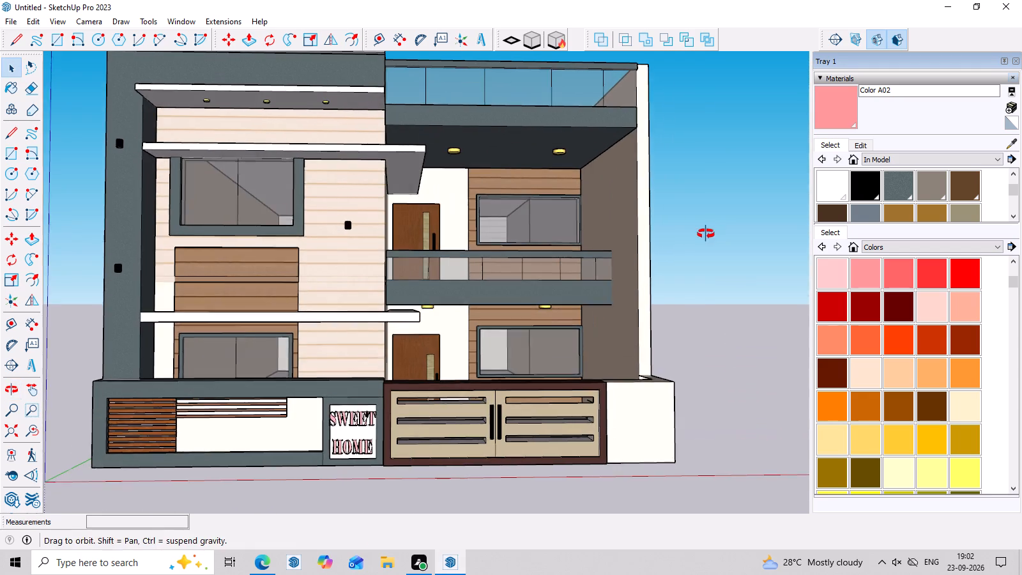
middle_click_drag(706, 234, 701, 247)
scroll(701, 254, "down", 2)
middle_click_drag(707, 295, 708, 313)
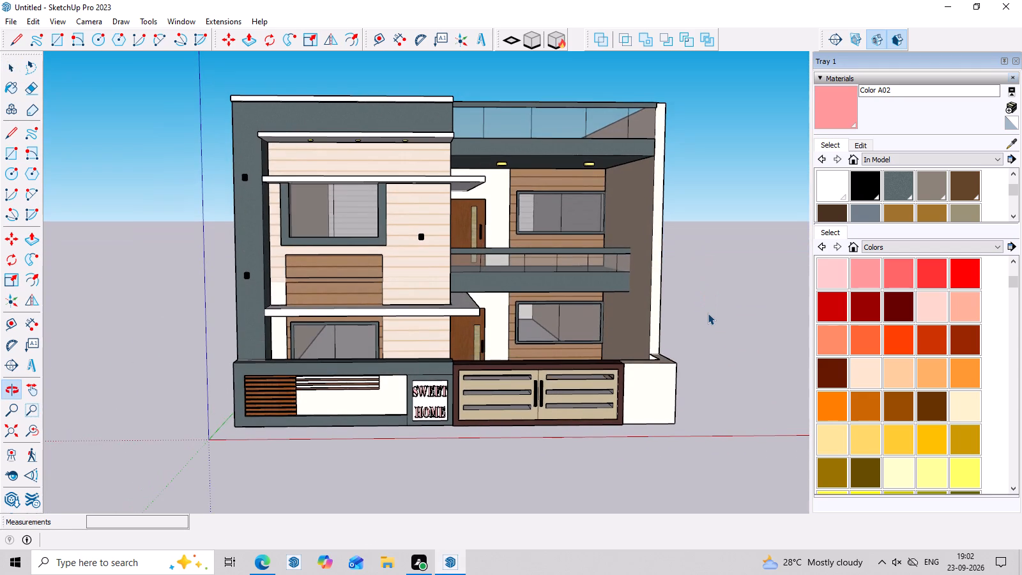
Open the upper-storey group, hide the bottom edge of its brown panel below the large window, and exit the group.
scroll(708, 313, "up", 1)
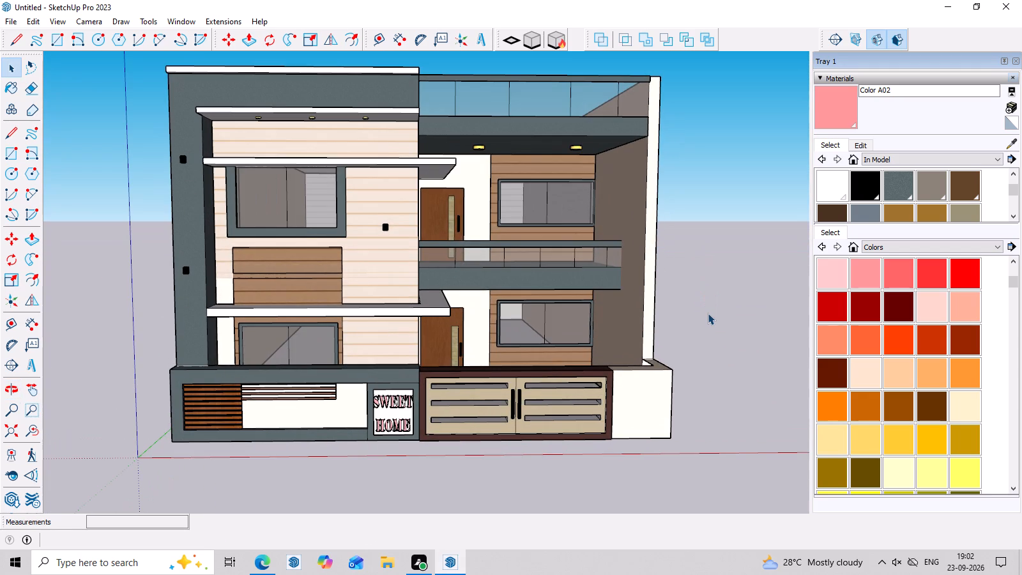
scroll(187, 348, "up", 7)
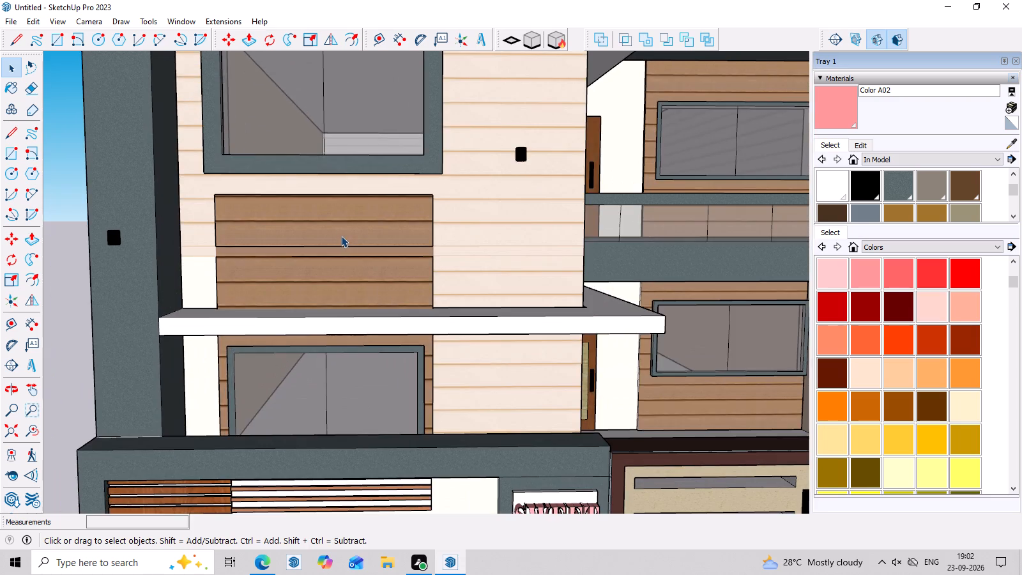
double_click(341, 236)
scroll(341, 236, "up", 8)
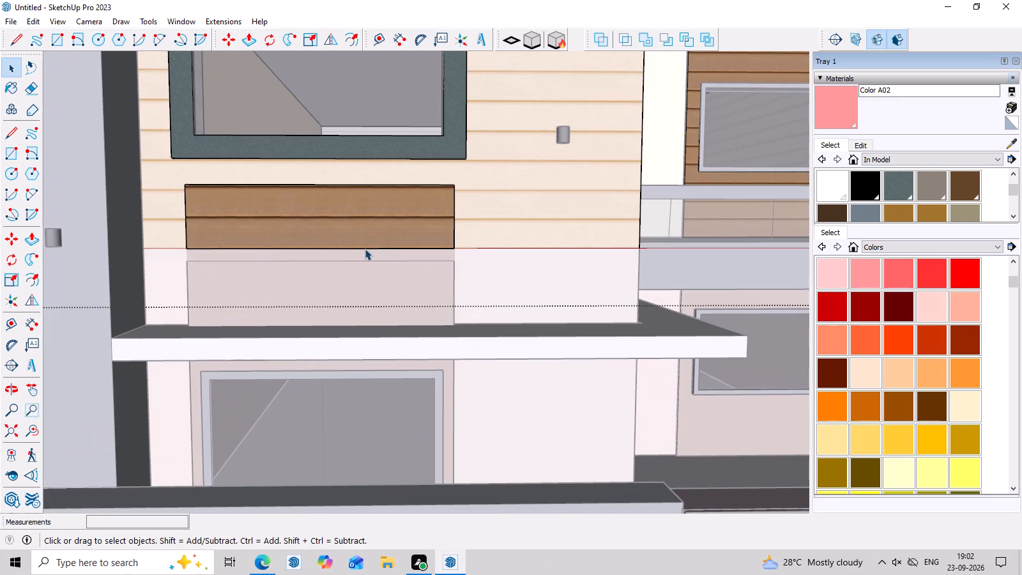
left_click(365, 249)
right_click(365, 249)
left_click(402, 284)
scroll(402, 285, "down", 3)
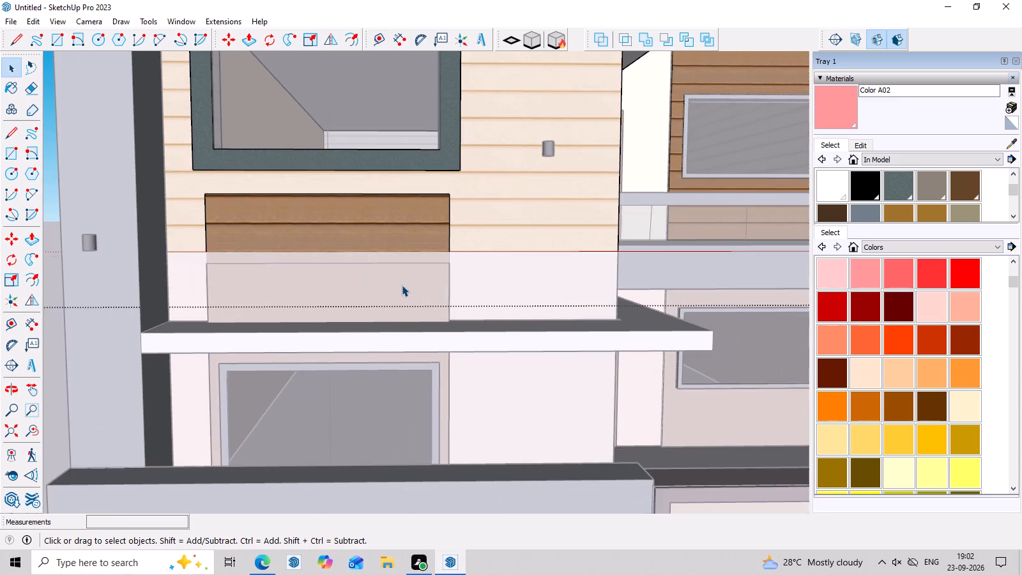
scroll(402, 285, "down", 3)
left_click(42, 220)
left_click(55, 215)
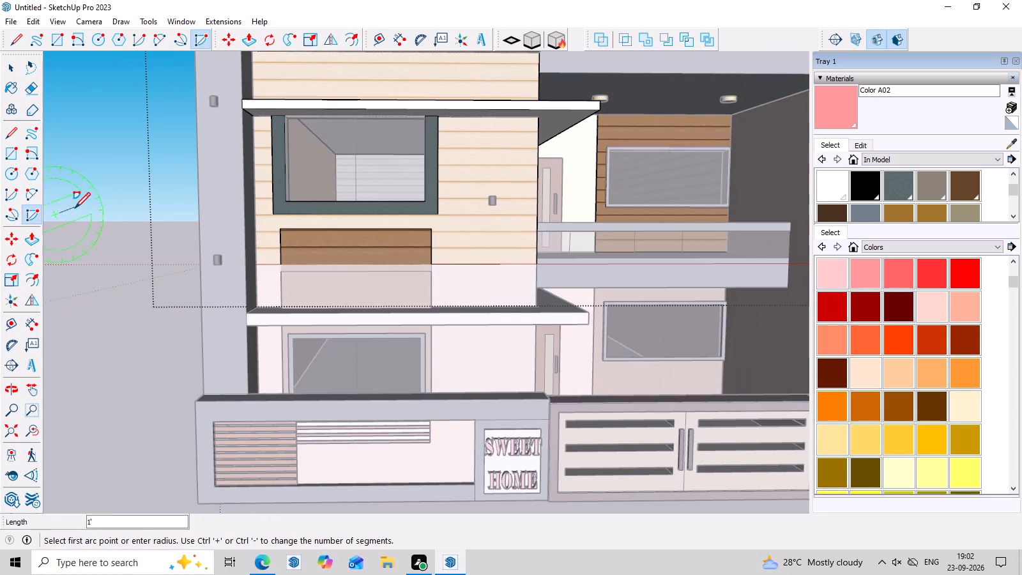
key("space")
left_click(84, 201)
Review the brown panel and the complete house exterior from the front and from a raised viewpoint.
scroll(86, 201, "down", 3)
scroll(307, 287, "up", 6)
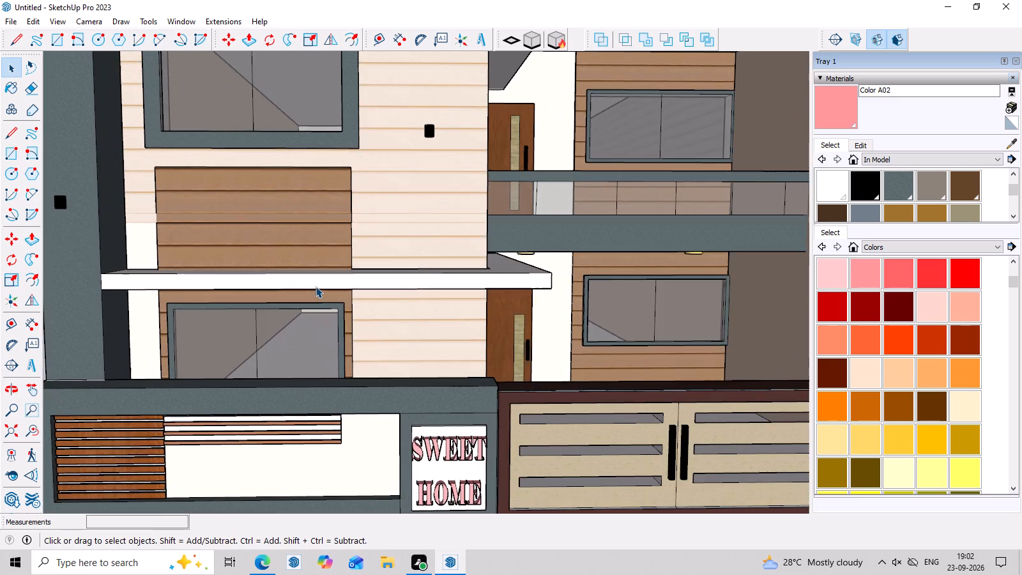
middle_click_drag(320, 286, 335, 280)
scroll(340, 279, "down", 8)
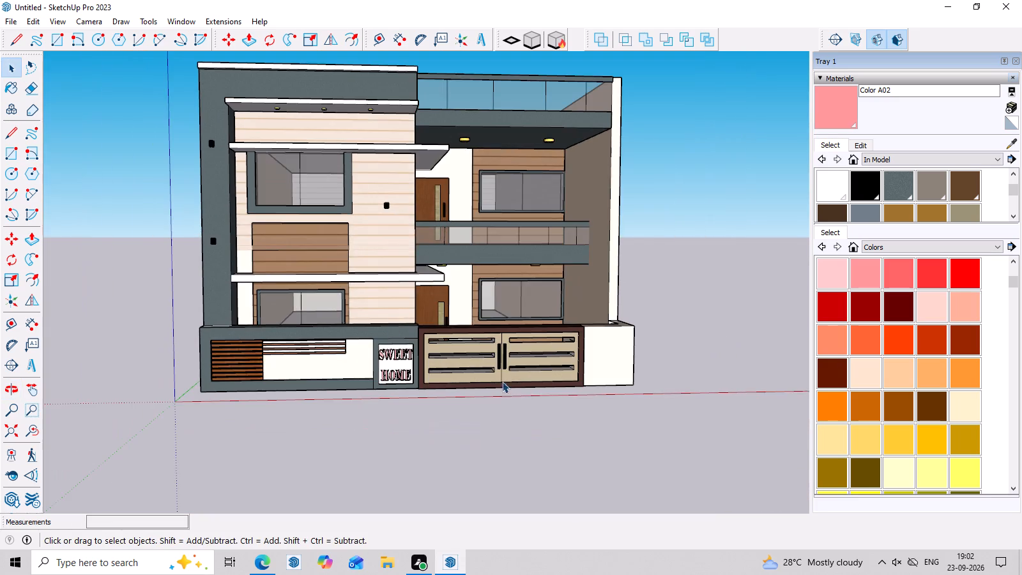
middle_click_drag(508, 384, 480, 365)
scroll(484, 356, "down", 2)
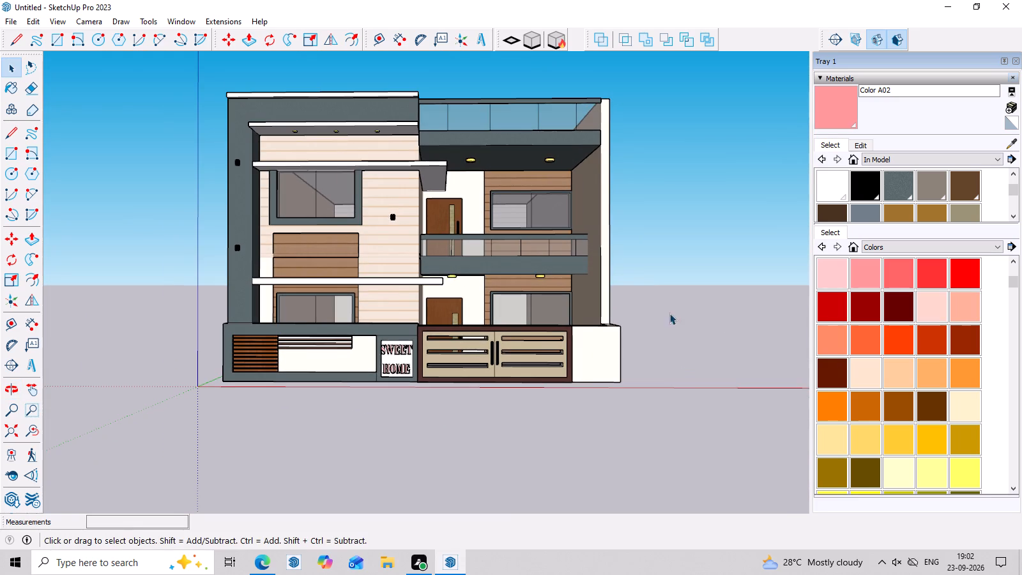
scroll(587, 111, "up", 3)
scroll(587, 110, "down", 1)
middle_click_drag(587, 110, 587, 130)
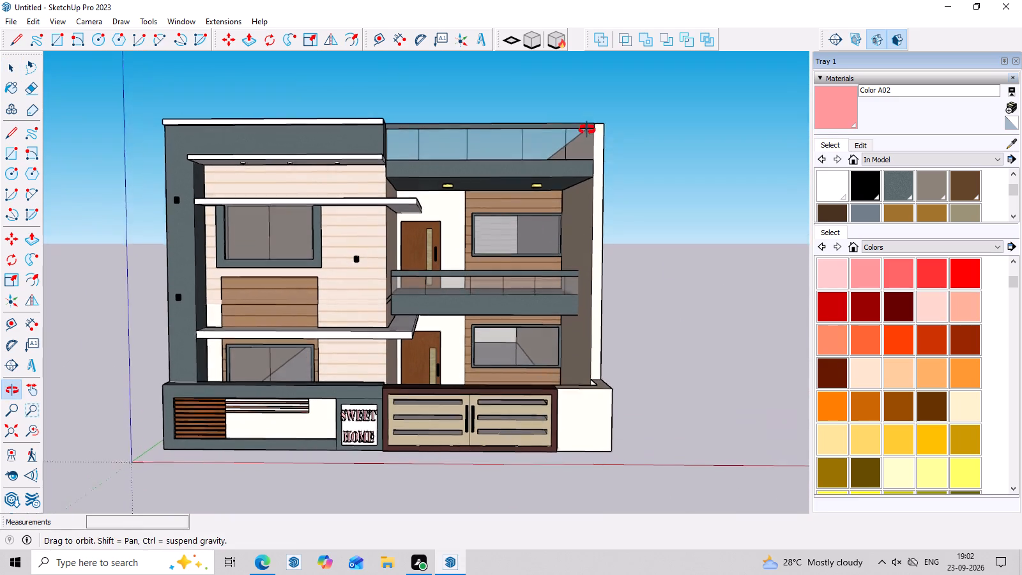
middle_click_drag(587, 130, 587, 132)
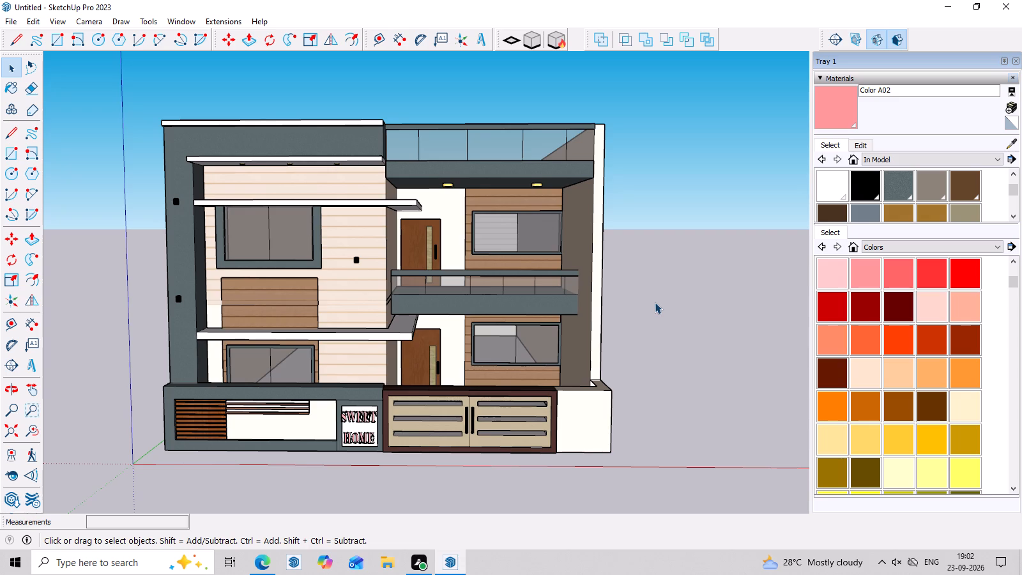
middle_click_drag(332, 233, 378, 293)
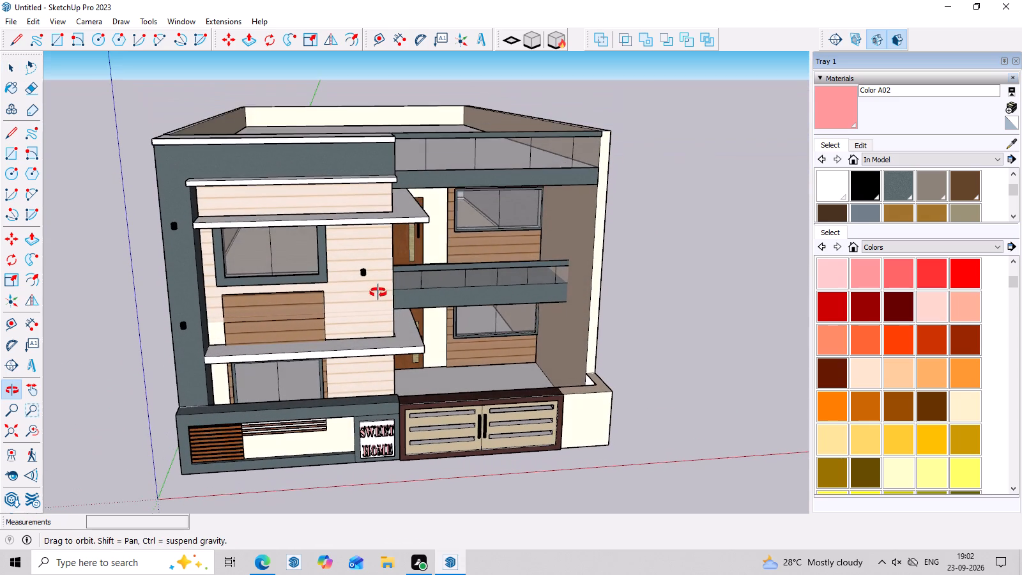
middle_click_drag(378, 293, 378, 293)
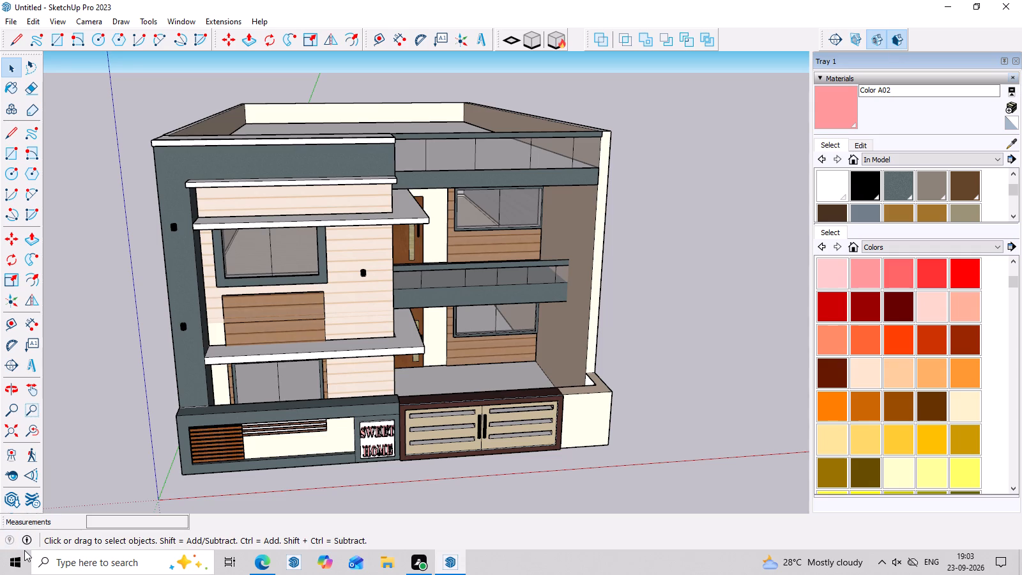
Review the front facade and balconies from several heights and angles, checking for leftover seam lines between the storeys.
key("Escape")
middle_click_drag(277, 383, 289, 366)
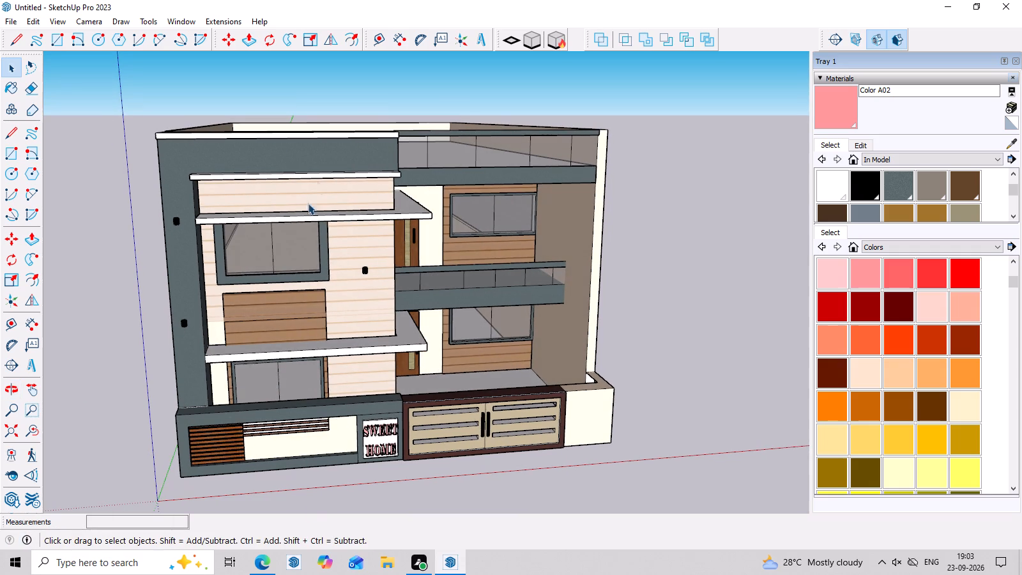
scroll(245, 496, "up", 1)
middle_click_drag(572, 372, 552, 359)
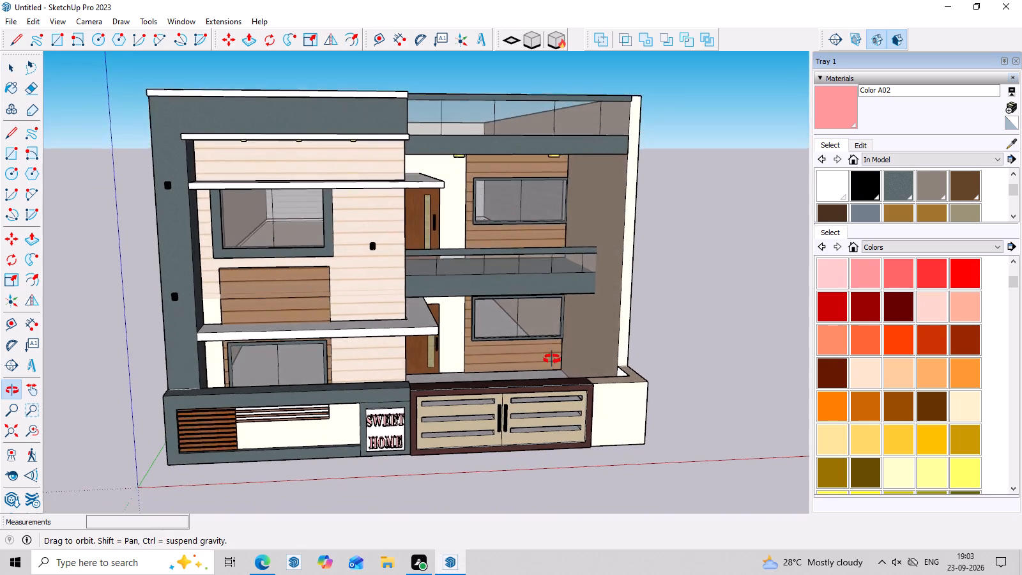
middle_click_drag(552, 359, 538, 339)
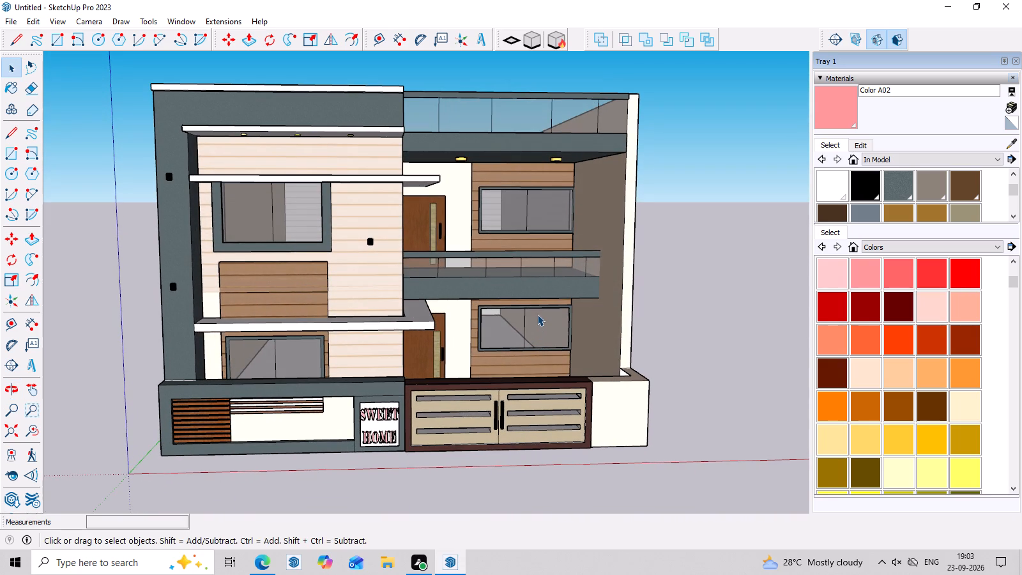
scroll(537, 313, "up", 3)
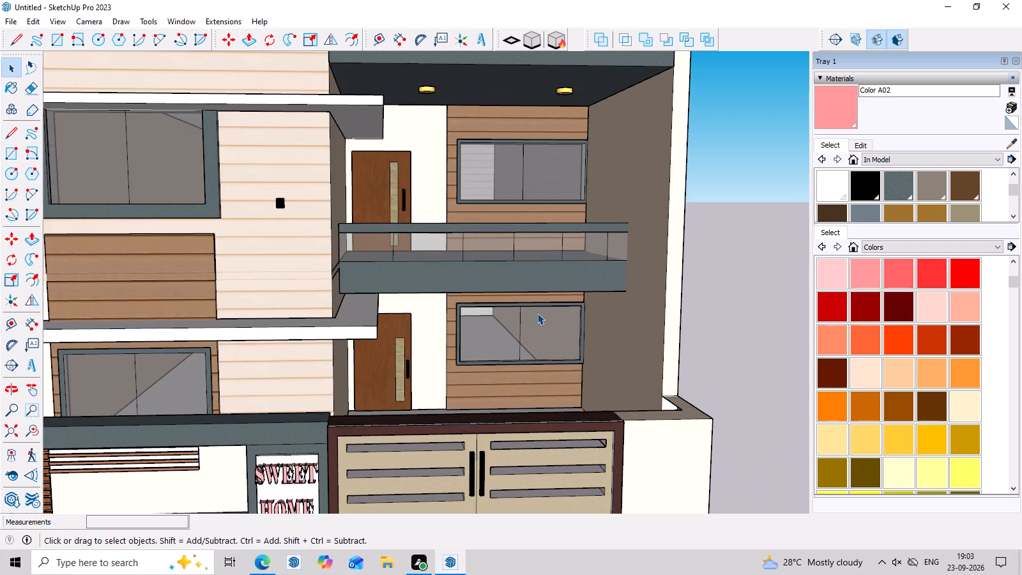
scroll(537, 313, "down", 4)
middle_click_drag(537, 313, 477, 332)
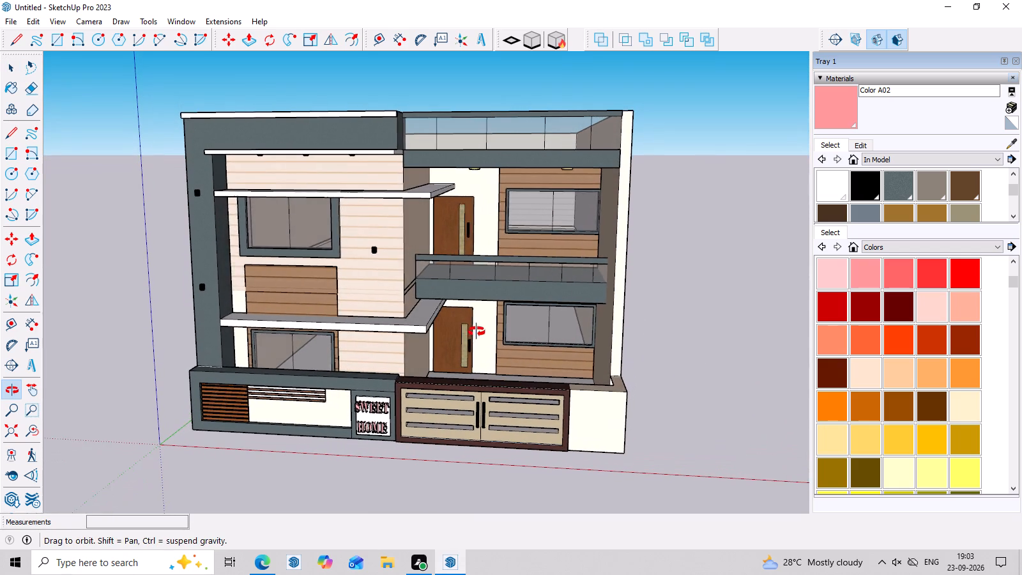
middle_click_drag(477, 332, 476, 332)
Hide the loose lower seam edge on the siding wall's side return beside the middle balcony.
scroll(416, 298, "up", 8)
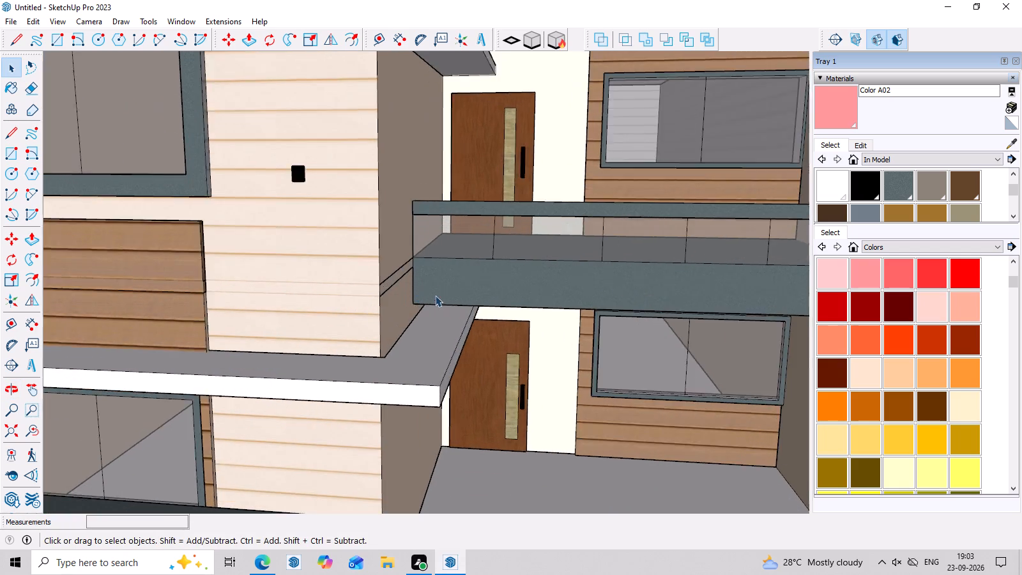
middle_click_drag(435, 295, 333, 295)
scroll(289, 280, "up", 4)
left_click(289, 290)
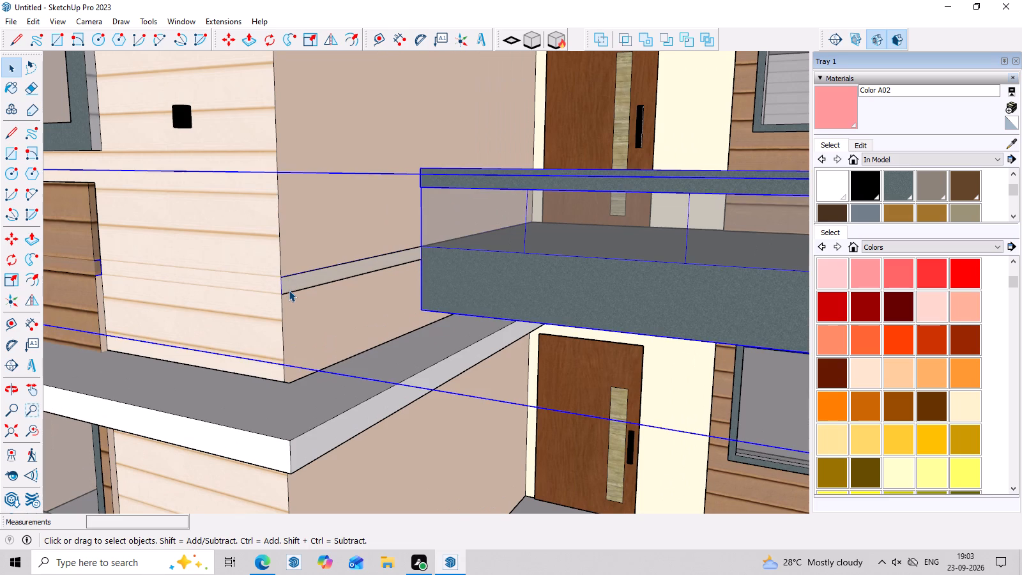
left_click(289, 295)
right_click(289, 291)
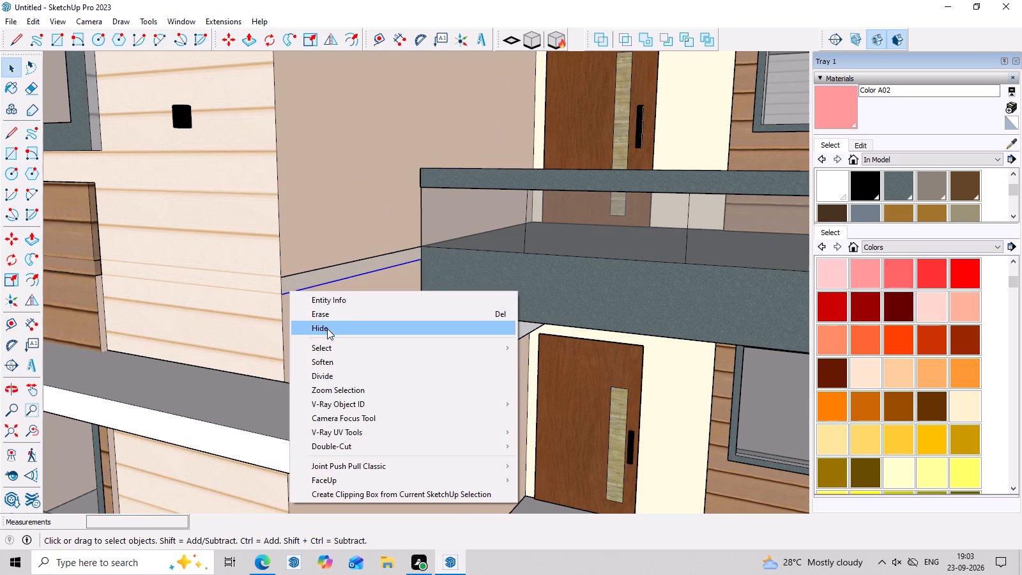
left_click(327, 328)
Open the lower-storey group and hide the top edge of its side return wall beside the balcony.
scroll(319, 286, "up", 3)
triple_click(311, 302)
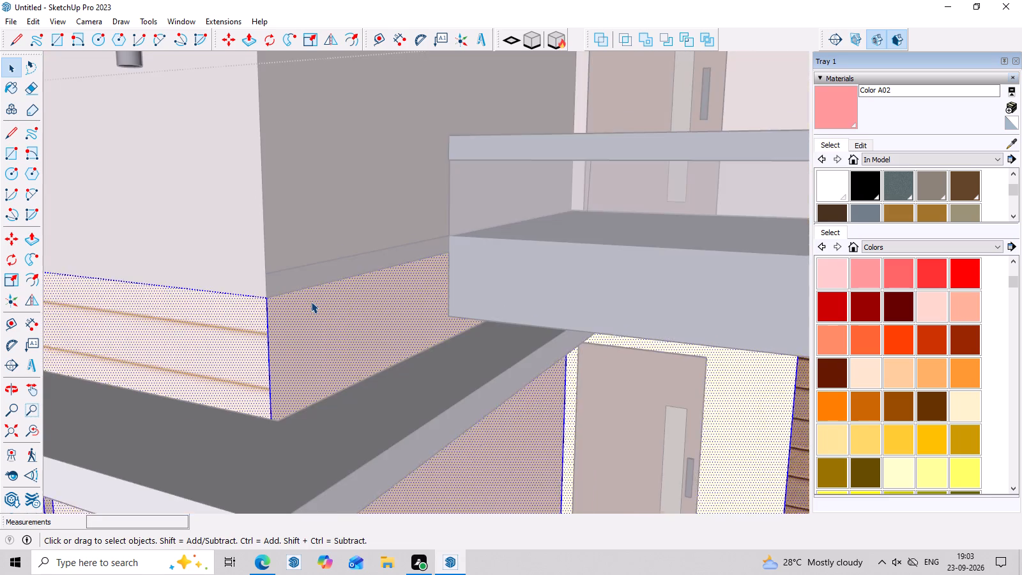
scroll(311, 302, "up", 5)
left_click(284, 282)
scroll(284, 282, "up", 4)
left_click(284, 282)
right_click(284, 282)
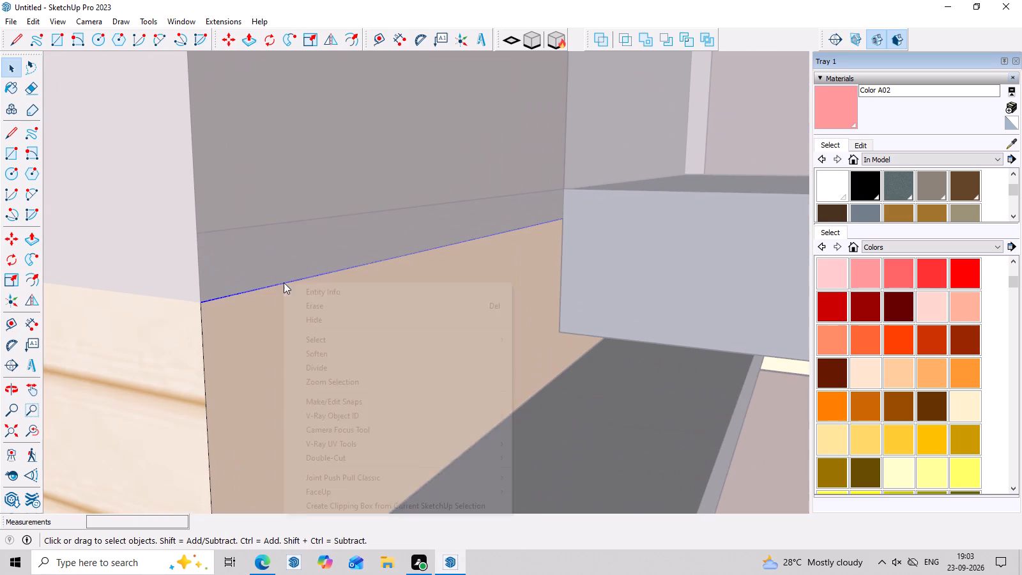
left_click(314, 323)
Open the balcony-level group and hide the bottom edge of its narrow band on the side return.
left_click(247, 230)
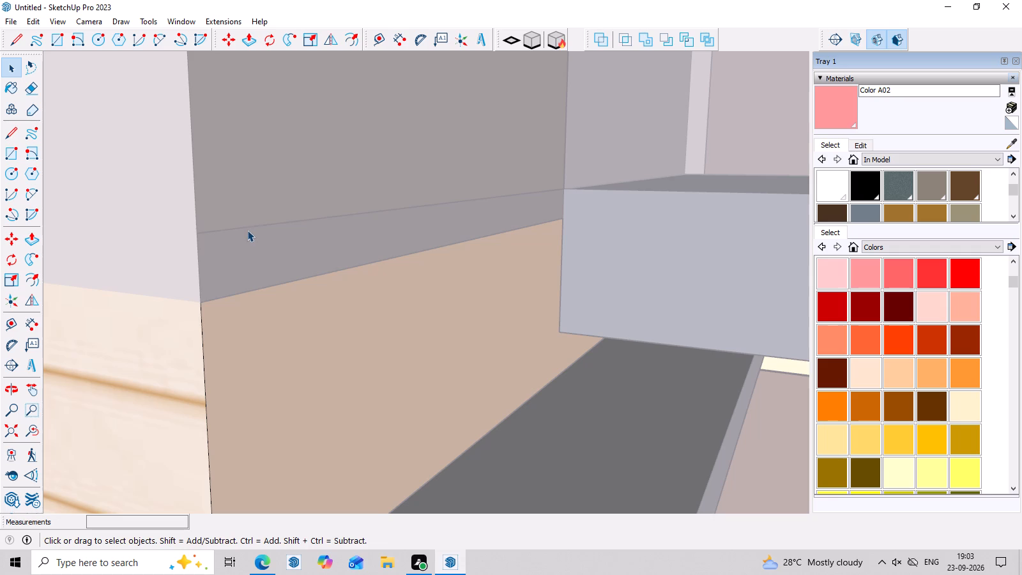
key("space")
triple_click(268, 207)
left_click(267, 210)
left_click(267, 240)
double_click(267, 245)
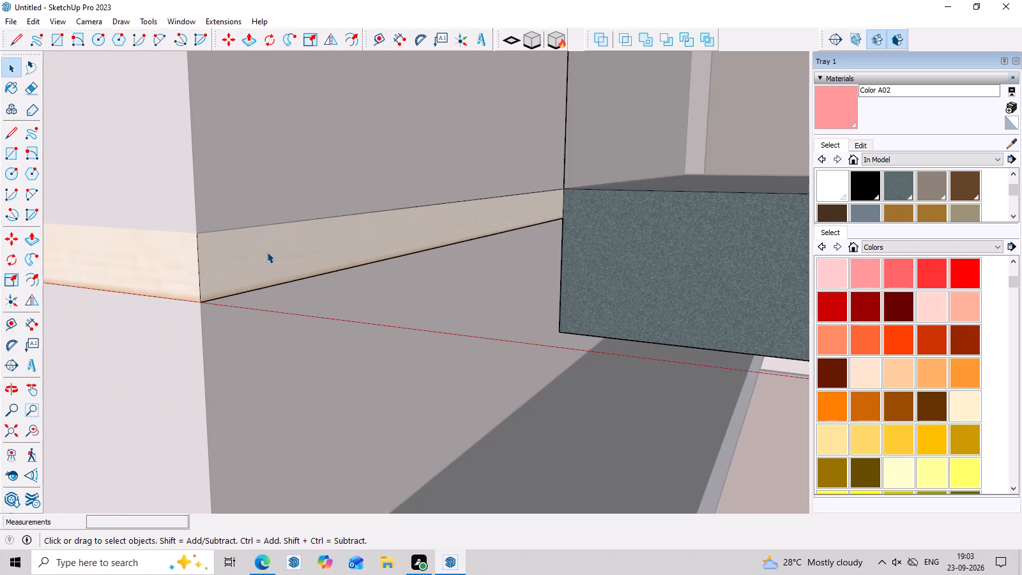
scroll(267, 252, "up", 3)
left_click(267, 252)
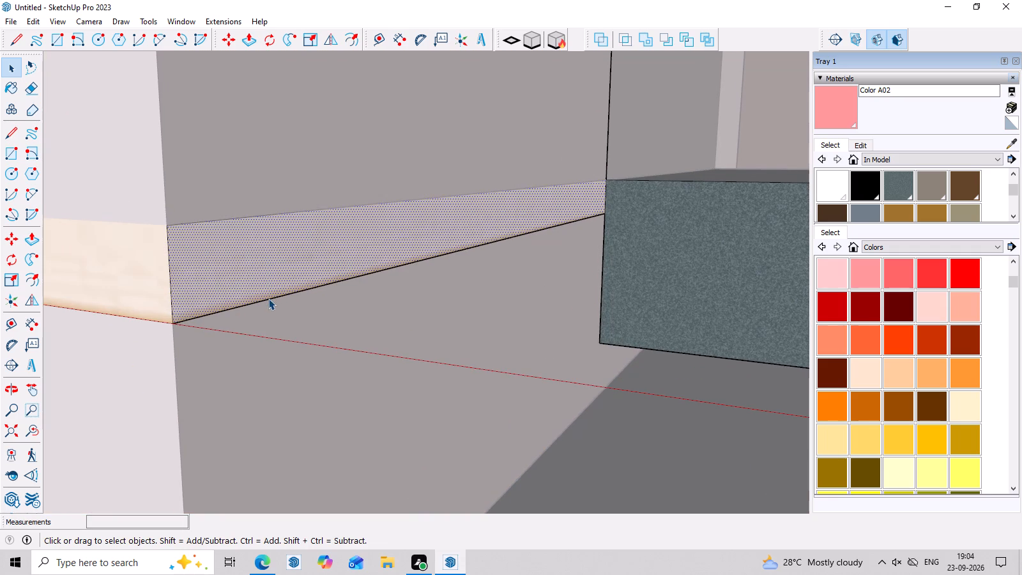
left_click(268, 298)
right_click(268, 298)
left_click(294, 335)
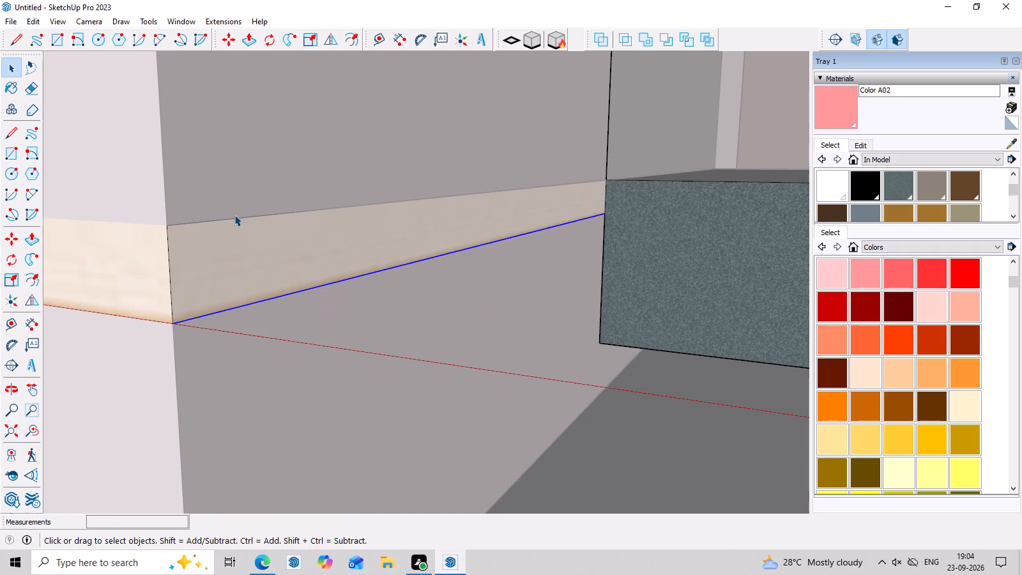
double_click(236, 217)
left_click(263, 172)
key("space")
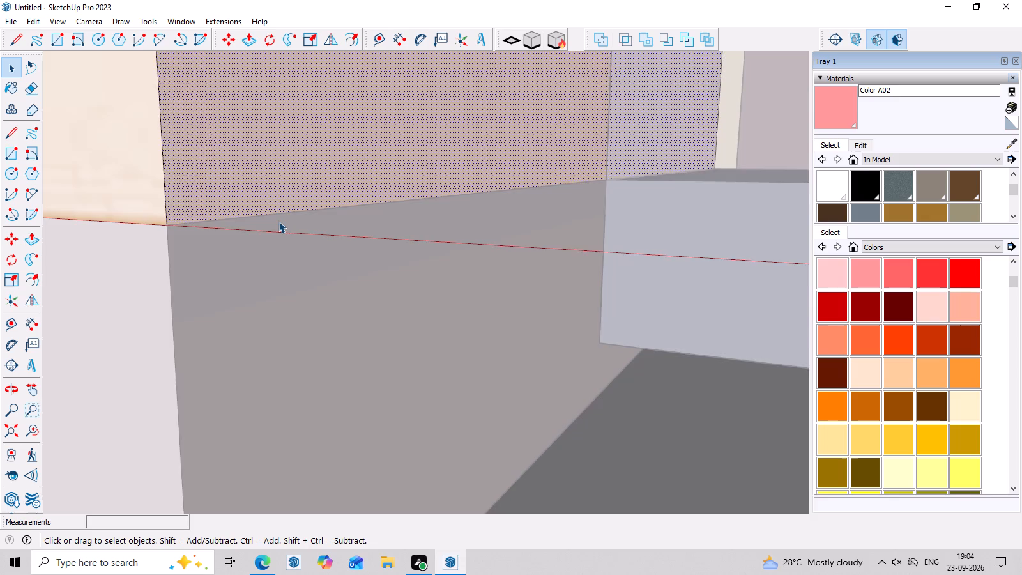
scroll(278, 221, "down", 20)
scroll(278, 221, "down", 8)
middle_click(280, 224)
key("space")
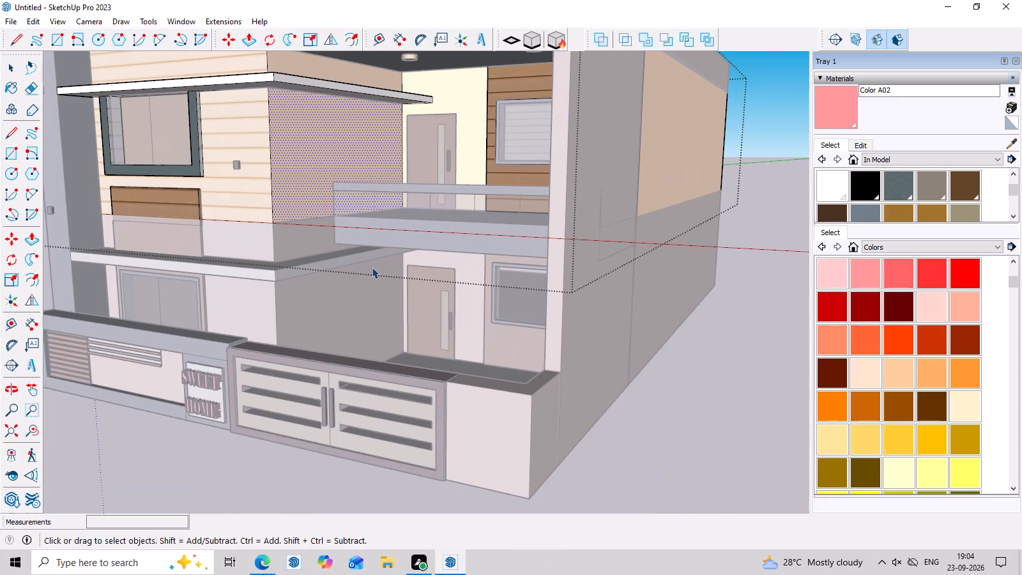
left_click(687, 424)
Hide the loose upper seam edge above the narrow band on the side return beside the balcony.
scroll(241, 158, "up", 11)
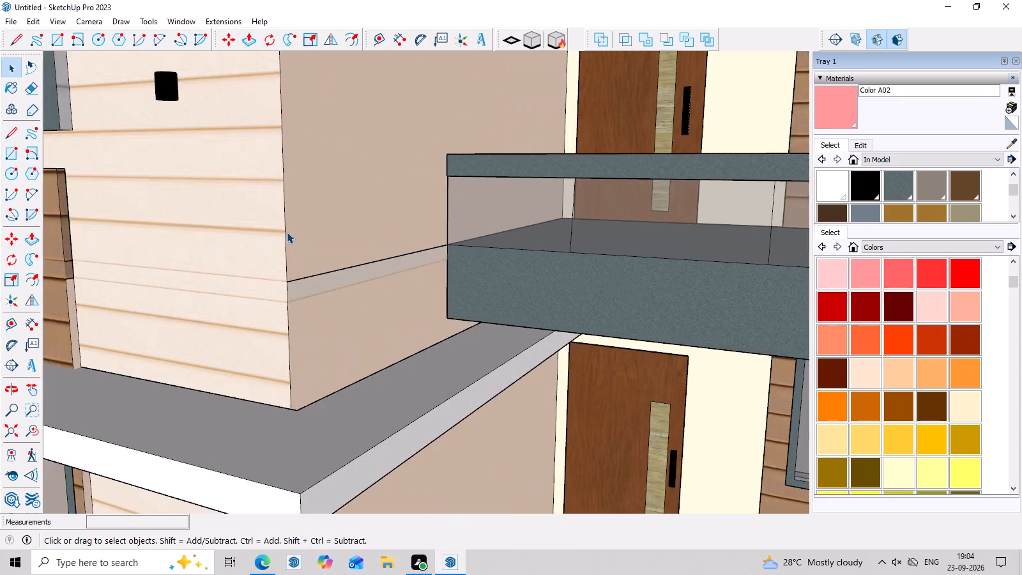
scroll(287, 232, "up", 5)
left_click(302, 282)
double_click(302, 287)
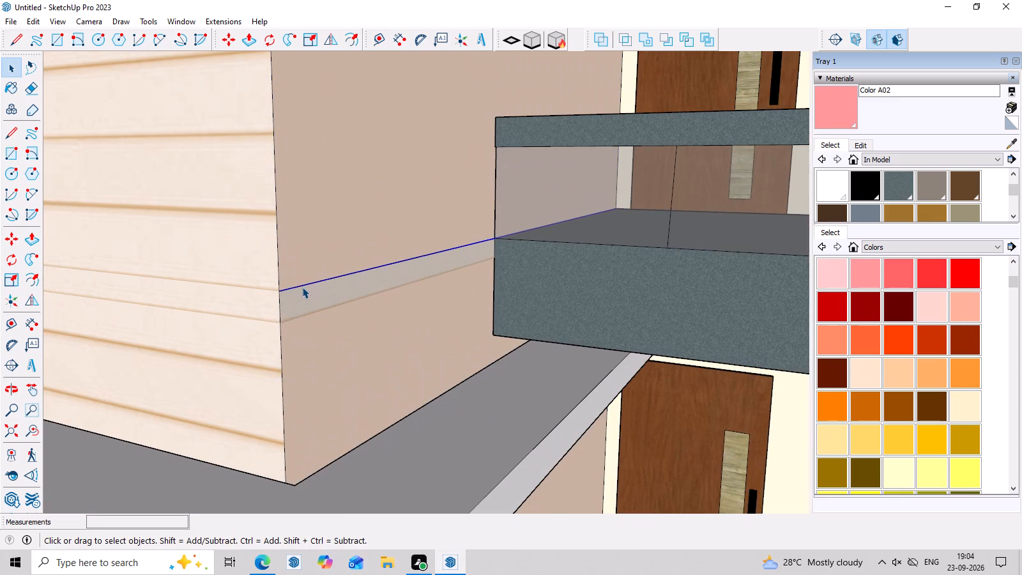
scroll(302, 287, "up", 4)
left_click(302, 287)
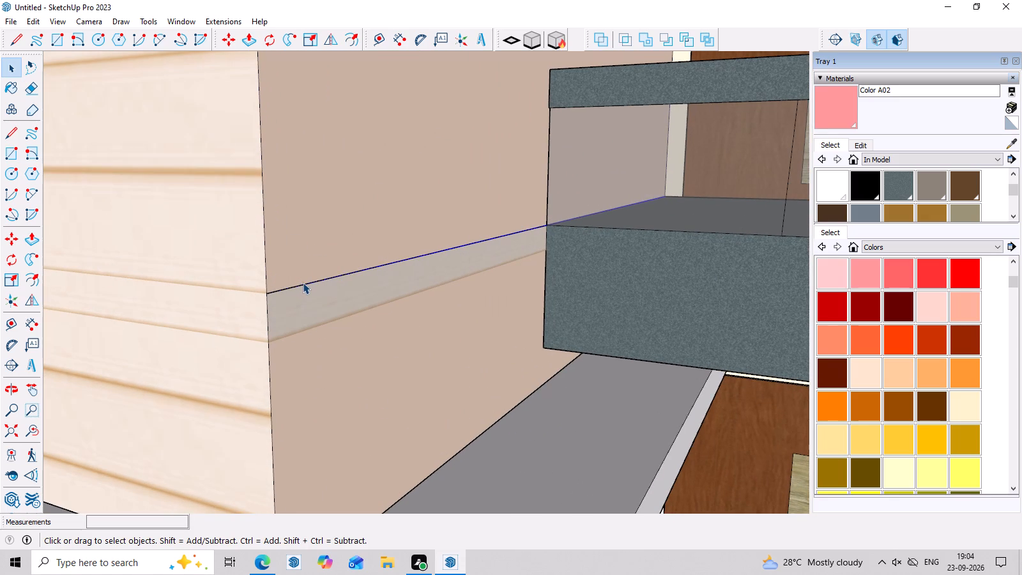
left_click(303, 282)
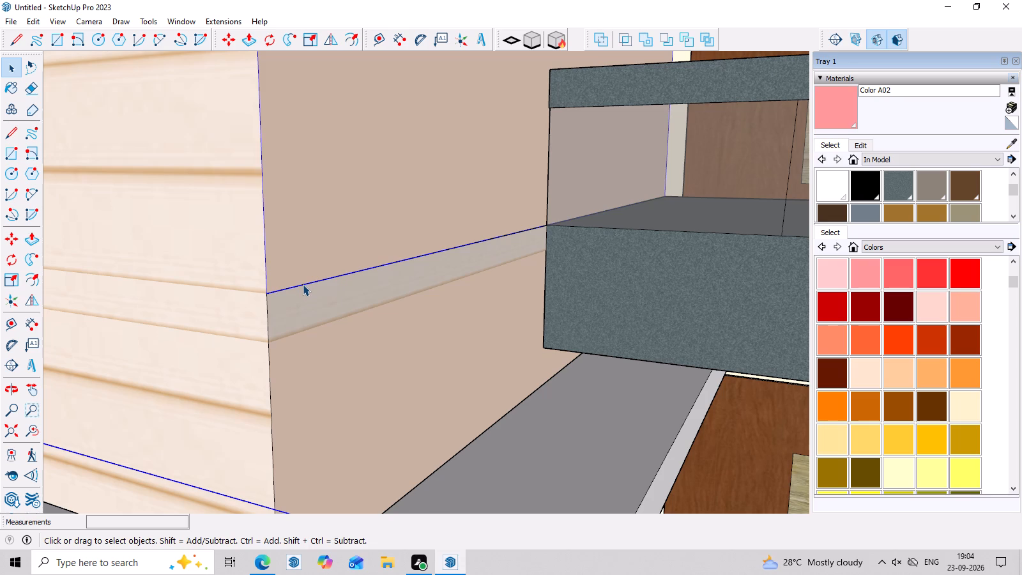
left_click(303, 284)
left_click(303, 284)
left_click(303, 284)
scroll(303, 284, "up", 4)
left_click(303, 284)
right_click(303, 284)
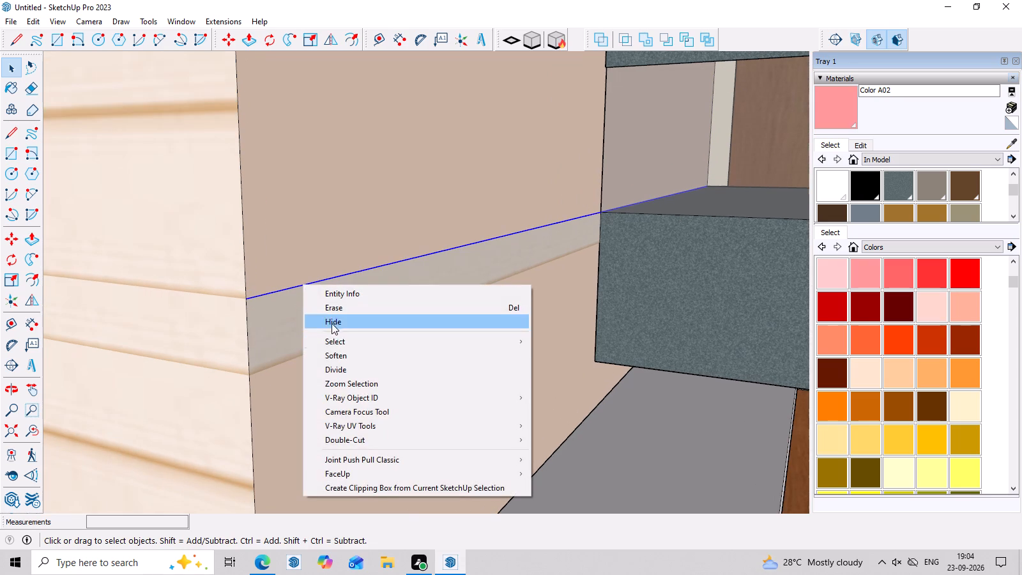
left_click(332, 323)
Open the balcony-level group and hide the top edge of its narrow band on the side return.
scroll(332, 323, "down", 4)
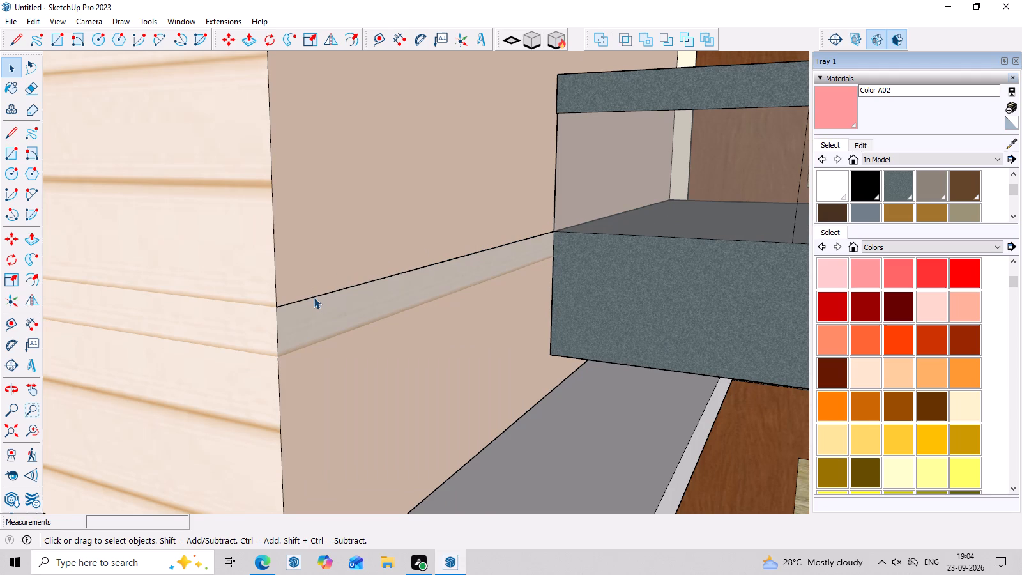
left_click(314, 298)
scroll(314, 298, "up", 3)
double_click(314, 298)
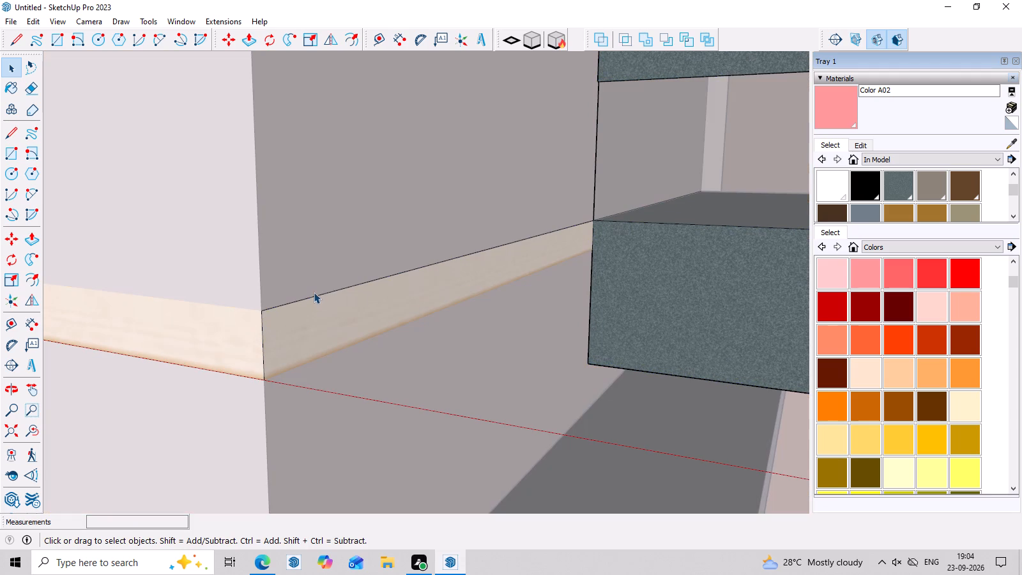
left_click(314, 296)
right_click(314, 296)
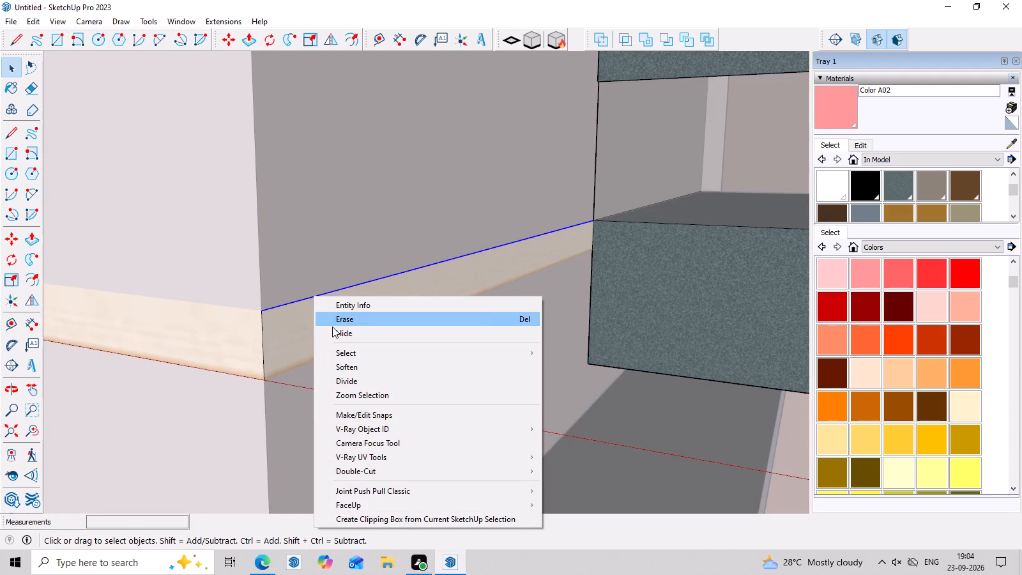
left_click(337, 333)
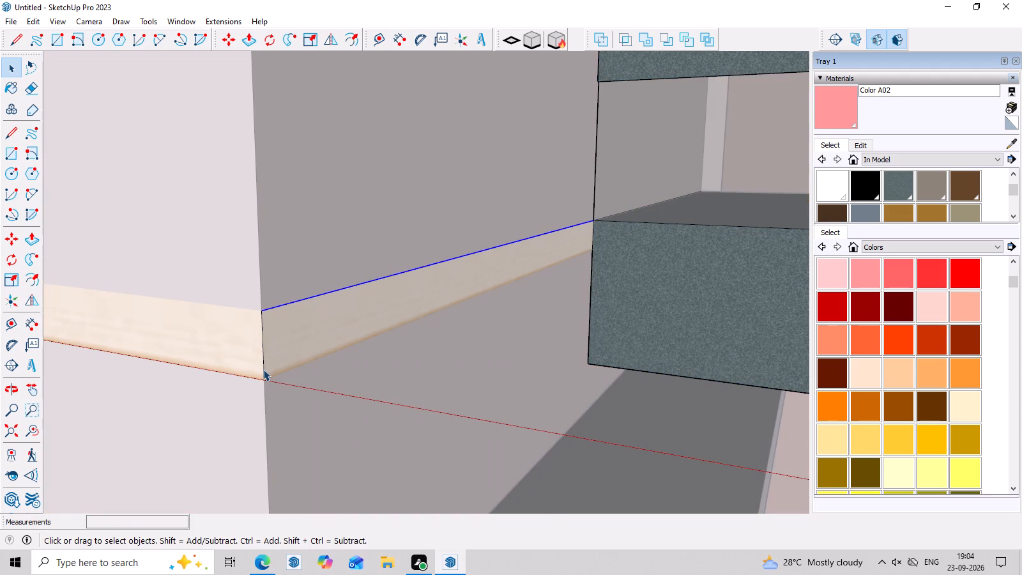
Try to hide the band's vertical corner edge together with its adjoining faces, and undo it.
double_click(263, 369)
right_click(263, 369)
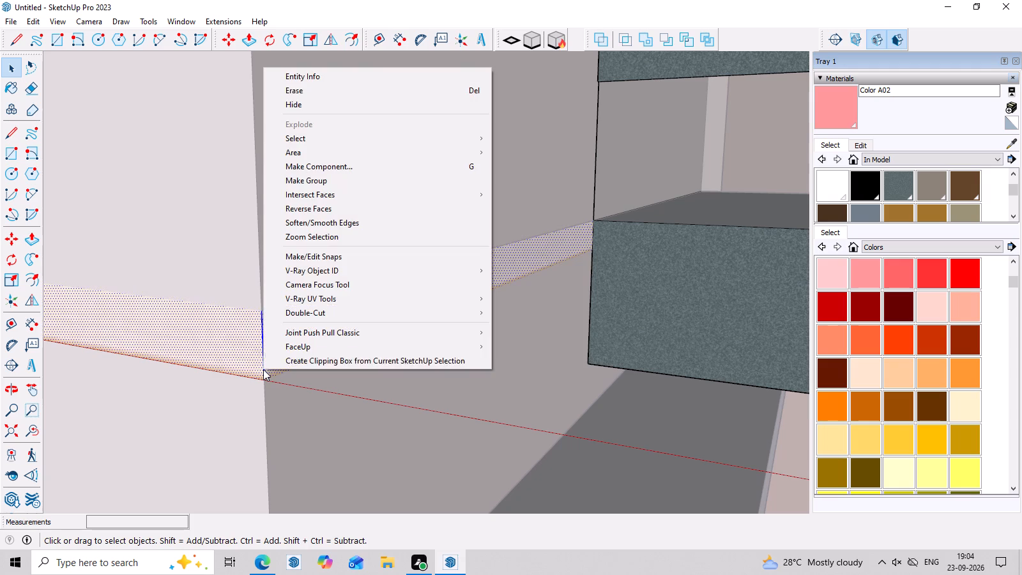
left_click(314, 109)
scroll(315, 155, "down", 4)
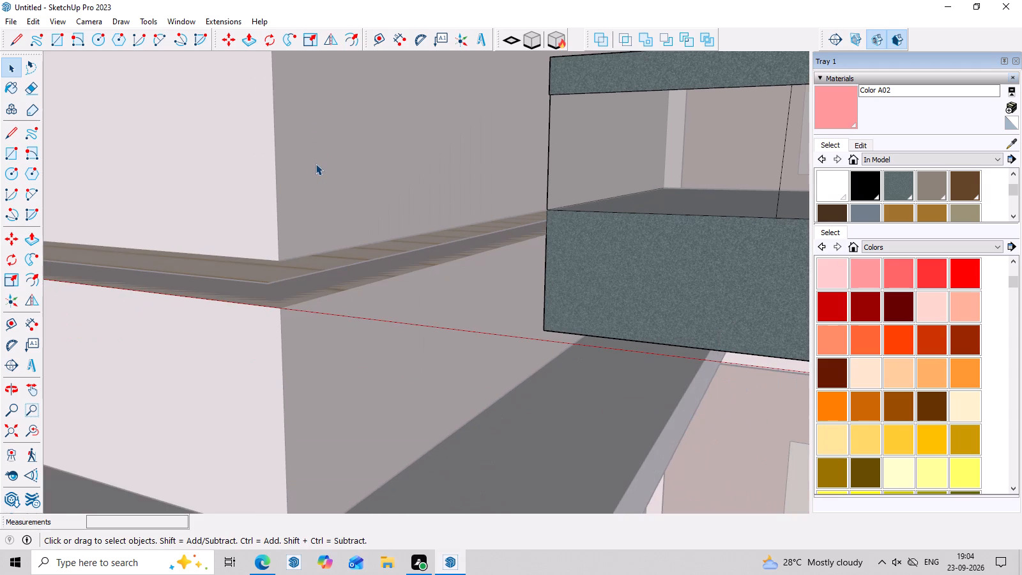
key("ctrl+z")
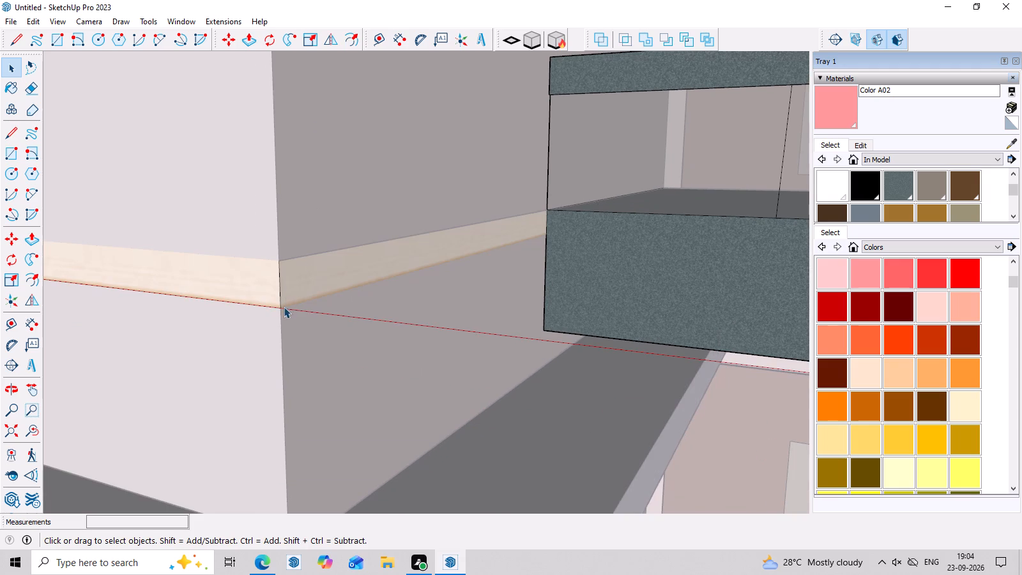
Hide only the band's short vertical corner edge and exit the balcony-level group.
left_click(278, 287)
right_click(278, 287)
left_click(311, 321)
scroll(311, 321, "down", 20)
scroll(311, 321, "down", 8)
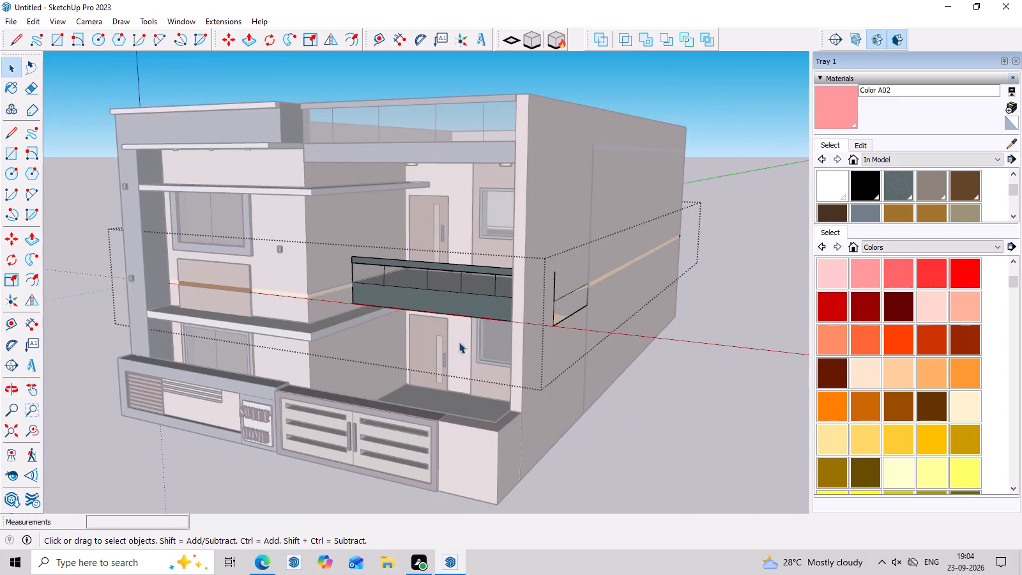
left_click(545, 364)
Examine the outer side wall and front facade for remaining seam lines.
middle_click_drag(538, 384, 100, 291)
scroll(445, 312, "up", 12)
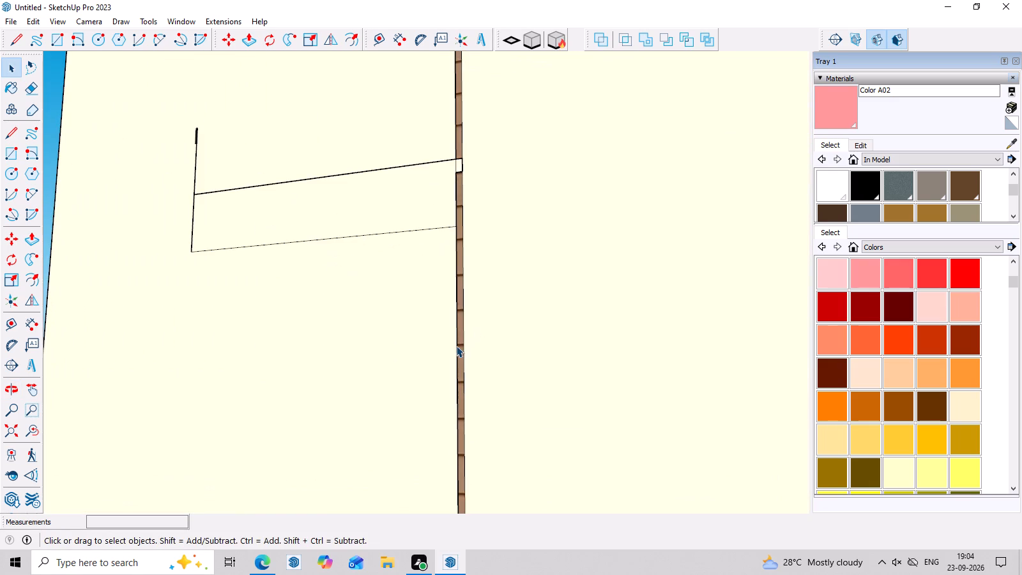
scroll(465, 345, "down", 8)
middle_click_drag(459, 369, 632, 413)
scroll(487, 278, "down", 8)
middle_click_drag(485, 340, 855, 406)
middle_click_drag(857, 406, 857, 406)
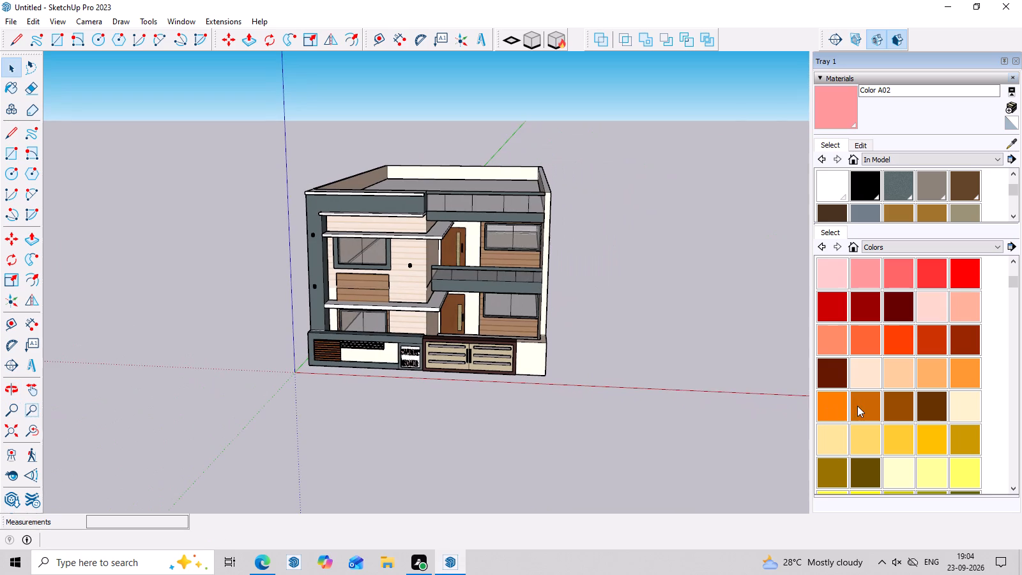
middle_click_drag(857, 406, 267, 342)
middle_click_drag(634, 272, 390, 266)
scroll(505, 362, "up", 4)
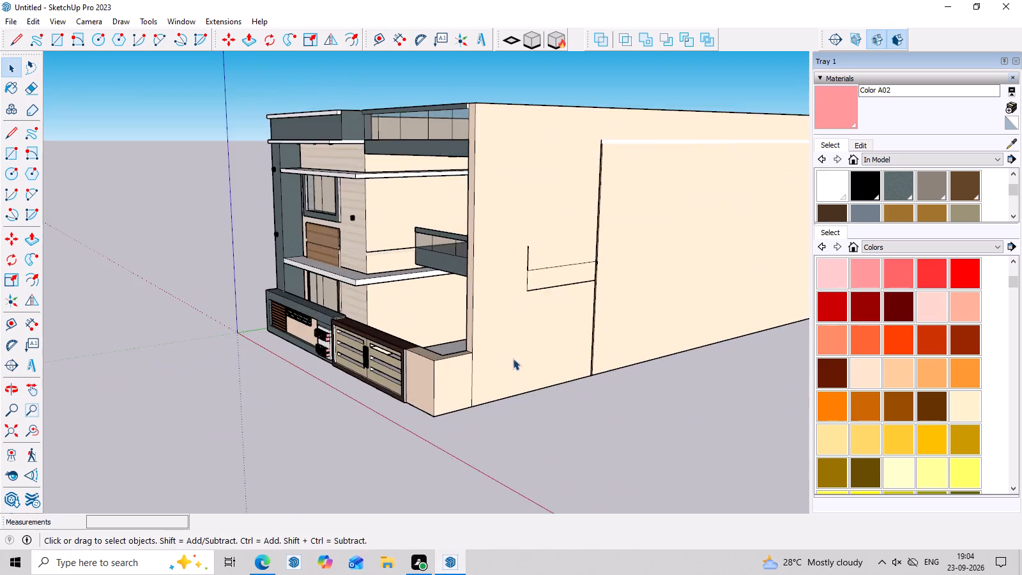
Inspect the vertical gap in the outer side wall from below, where it meets the building's base.
scroll(513, 358, "up", 4)
middle_click_drag(584, 376, 501, 213)
scroll(588, 319, "up", 11)
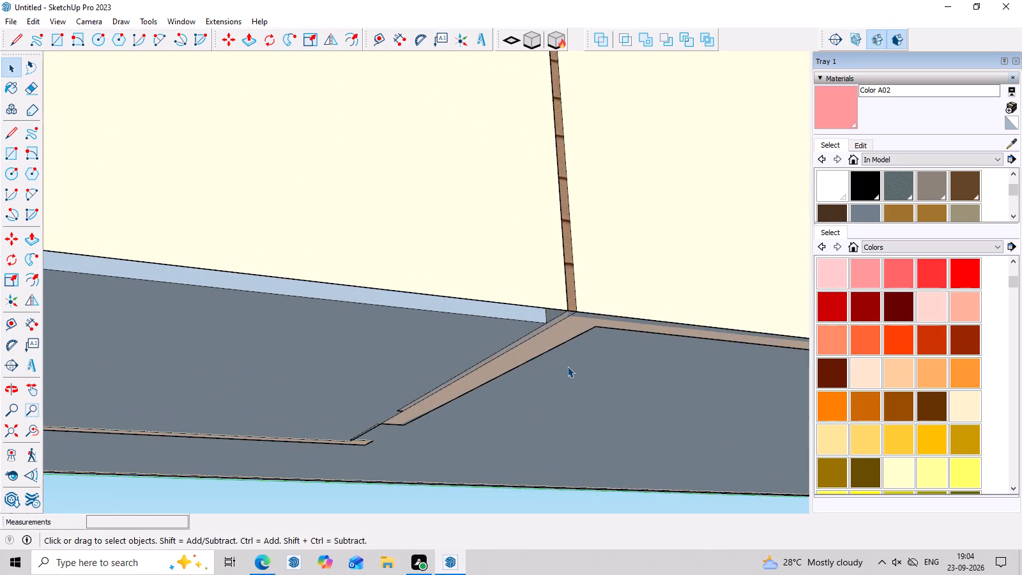
middle_click_drag(568, 365, 561, 311)
scroll(505, 178, "up", 7)
middle_click_drag(633, 191, 624, 221)
scroll(562, 216, "up", 3)
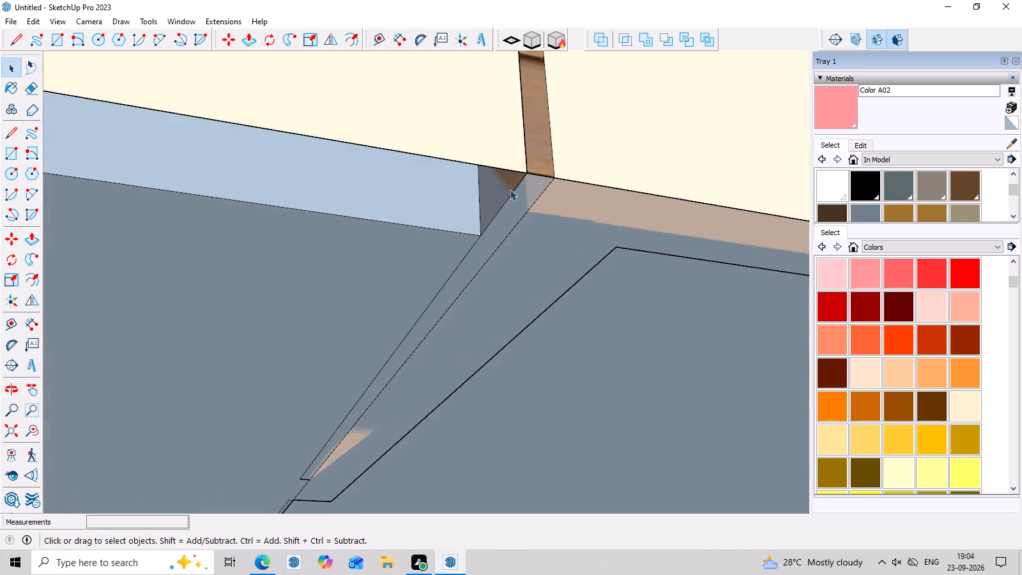
scroll(491, 169, "up", 2)
left_click(531, 153)
scroll(543, 162, "up", 3)
left_click(543, 162)
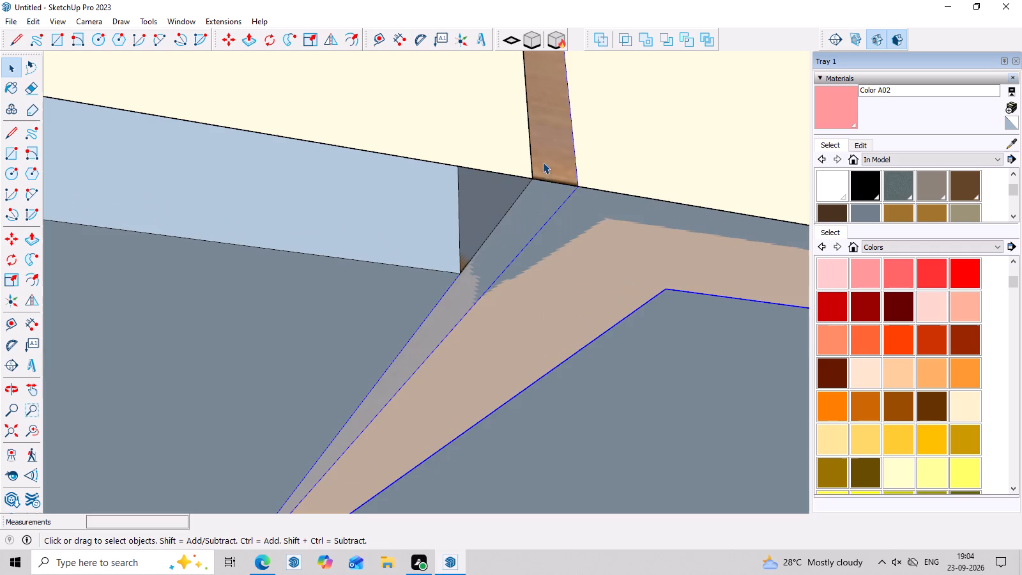
scroll(544, 175, "up", 2)
left_click_drag(510, 185, 505, 96)
scroll(505, 95, "down", 2)
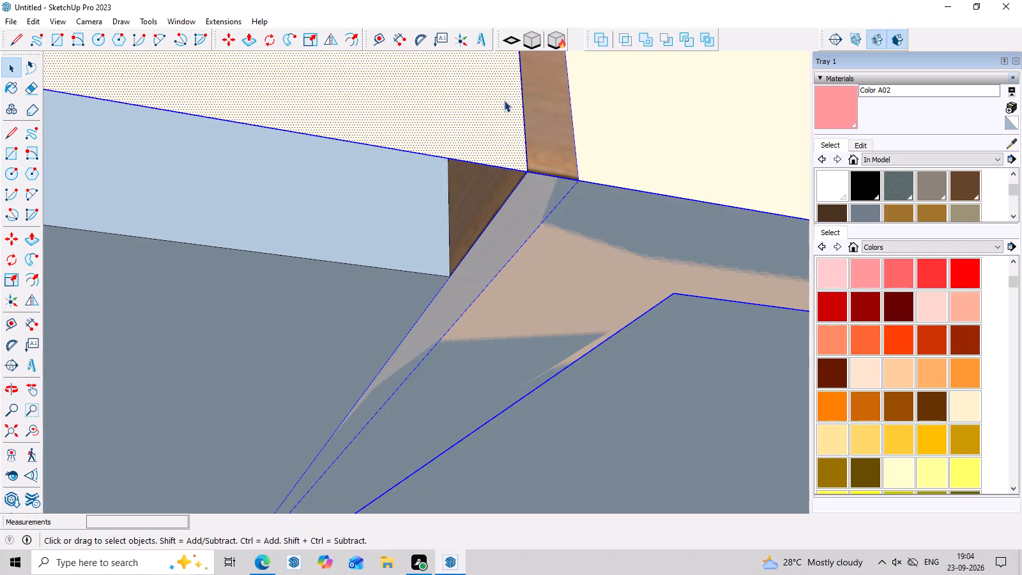
scroll(504, 132, "down", 2)
key("Escape")
scroll(515, 162, "down", 12)
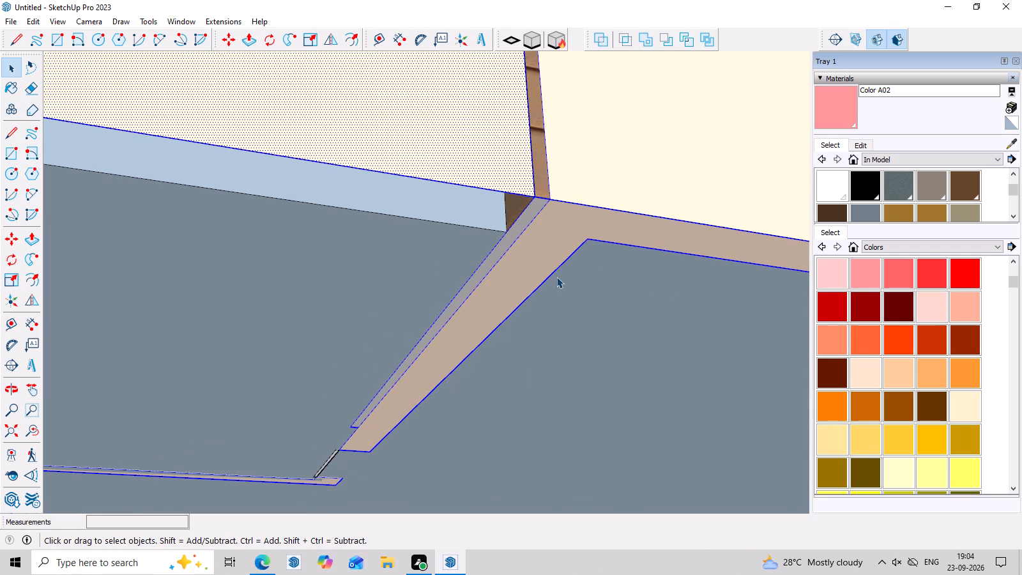
key("Escape")
scroll(556, 277, "down", 14)
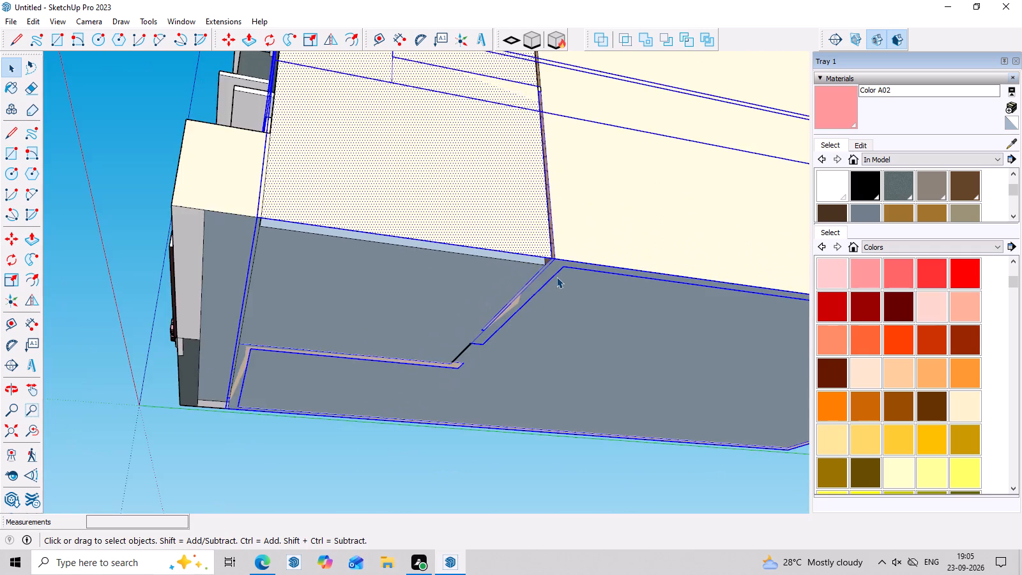
scroll(556, 277, "down", 14)
middle_click_drag(556, 277, 617, 404)
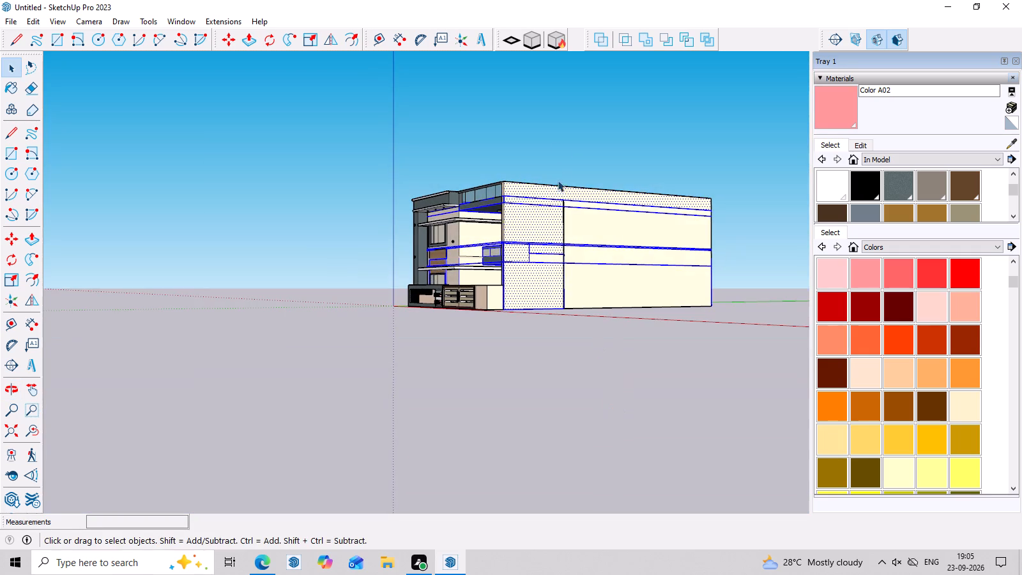
left_click(558, 135)
Open the balcony-level group and hide the upper horizontal edge of the rectangular outline on the outer side wall.
middle_click_drag(402, 229, 193, 290)
scroll(609, 298, "up", 2)
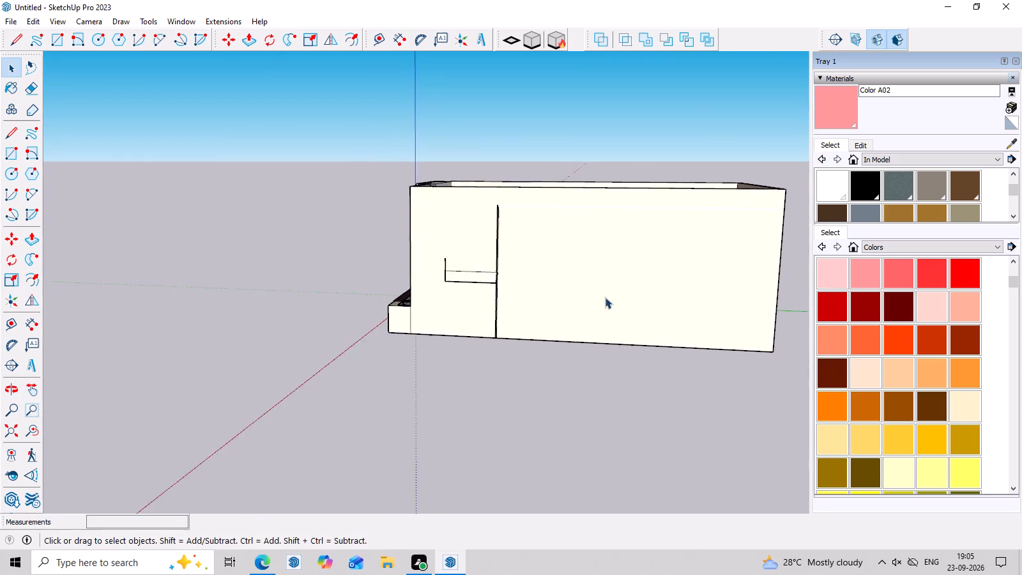
scroll(605, 297, "up", 10)
scroll(555, 321, "up", 4)
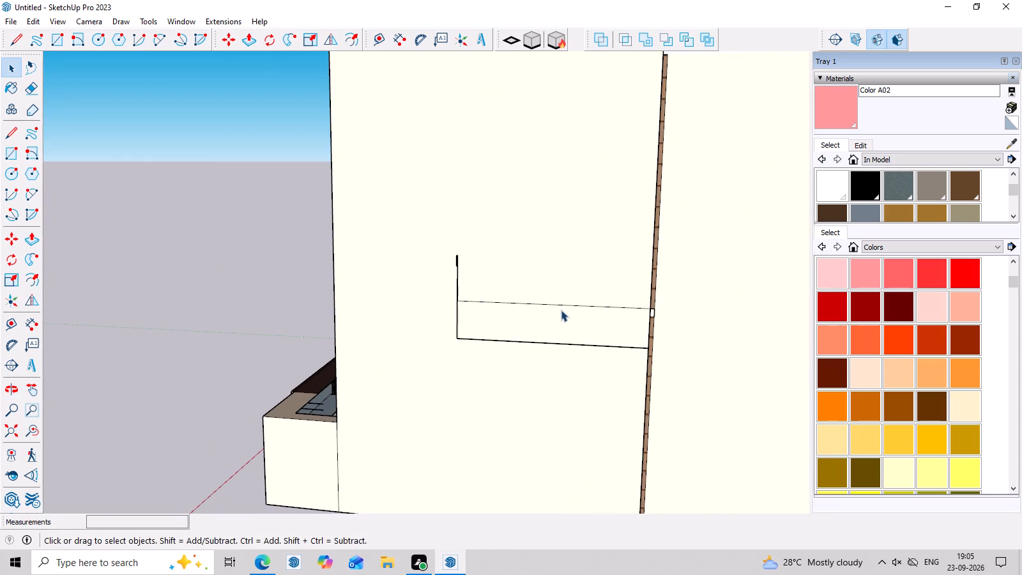
left_click(576, 301)
scroll(576, 301, "up", 3)
double_click(576, 301)
left_click(576, 301)
right_click(576, 301)
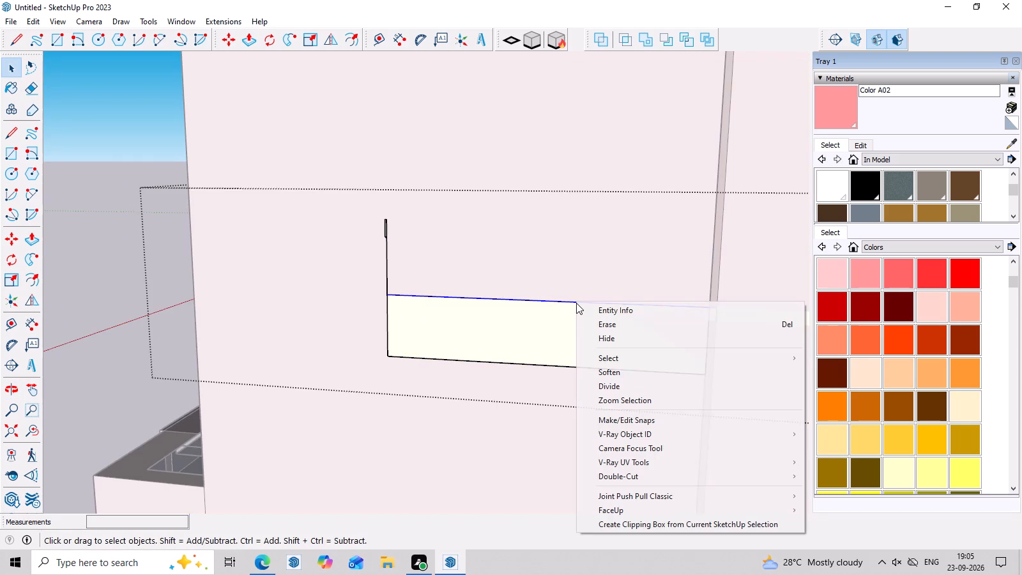
left_click(595, 338)
Hide the lower horizontal edge of the same rectangular outline on the outer side wall.
left_click(714, 317)
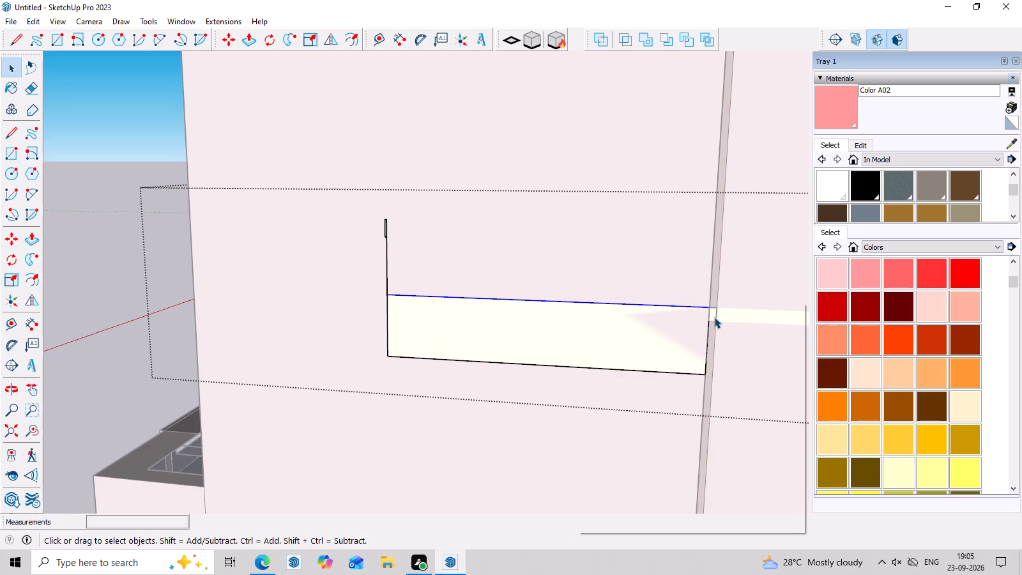
scroll(714, 317, "up", 3)
left_click(698, 391)
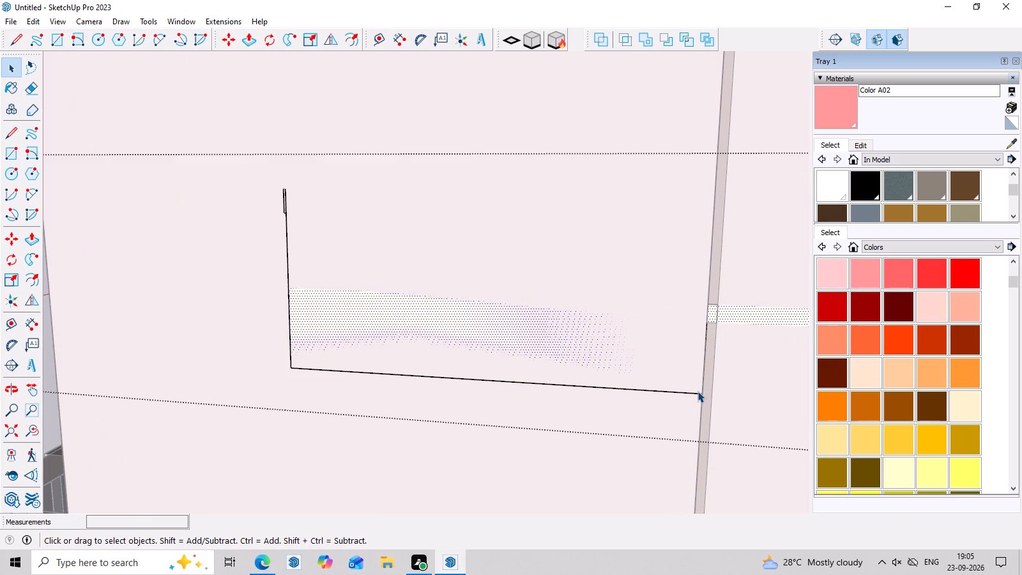
left_click(697, 393)
right_click(697, 393)
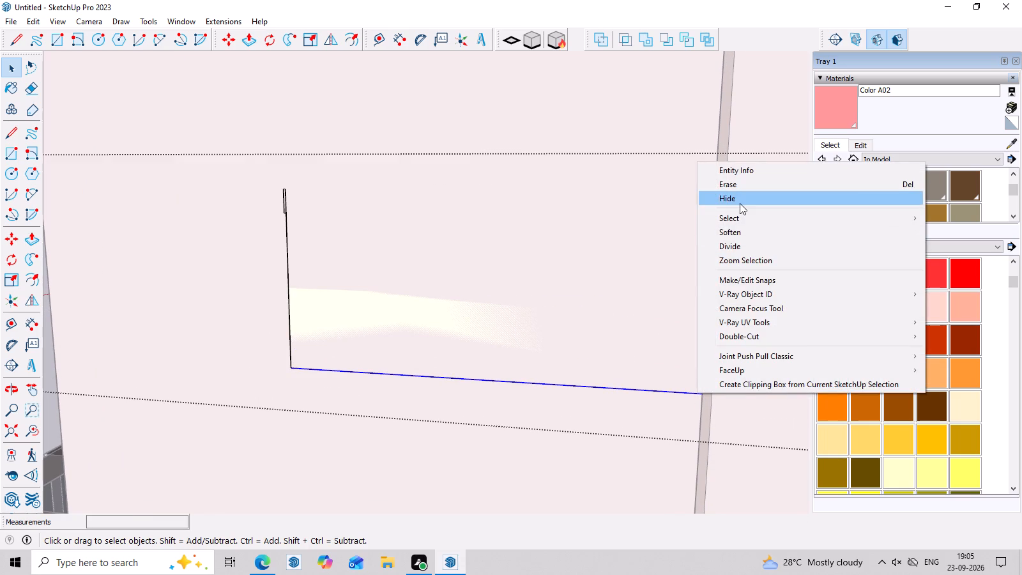
left_click(740, 203)
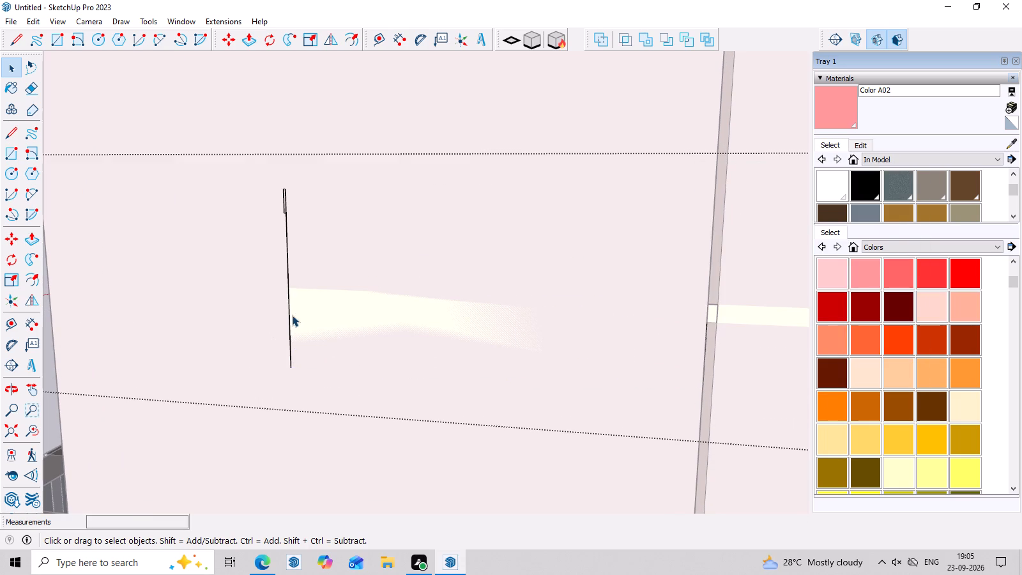
Hide the rectangle's front vertical edge and the vertical edge segment that continues above it.
left_click(290, 318)
right_click(287, 320)
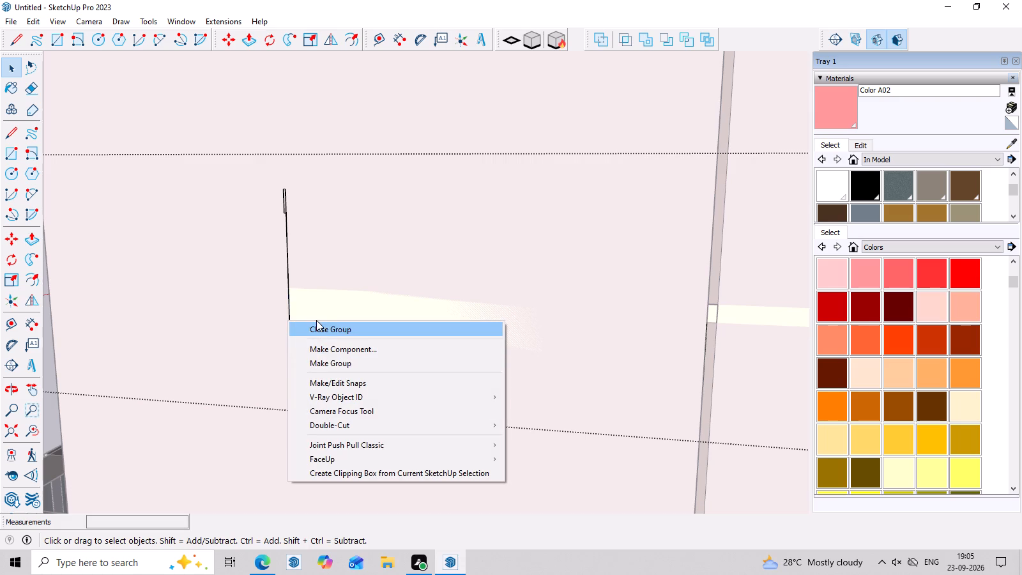
left_click(287, 298)
scroll(289, 298, "up", 4)
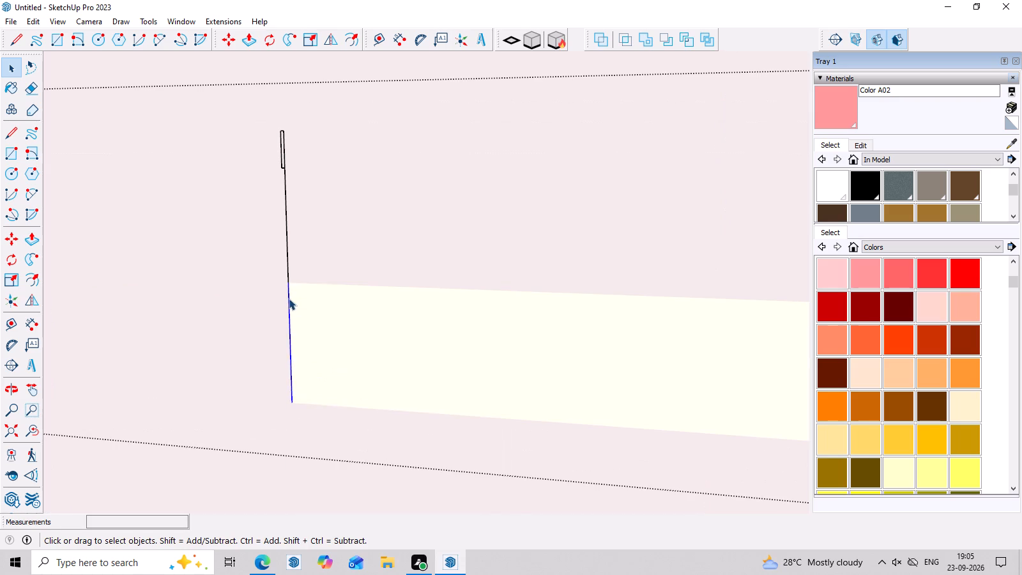
right_click(289, 298)
left_click(327, 336)
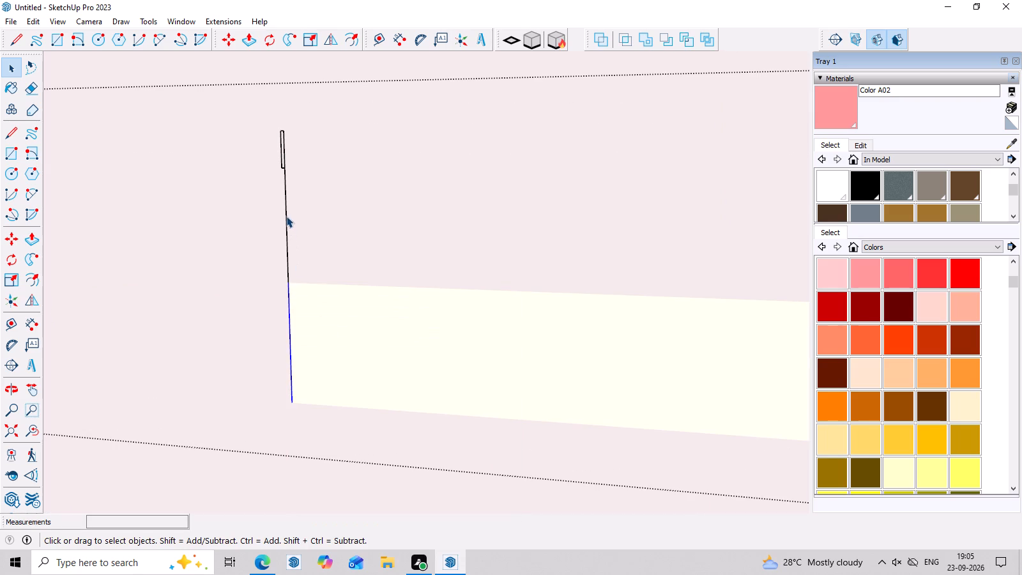
left_click(286, 216)
right_click(286, 216)
left_click(316, 256)
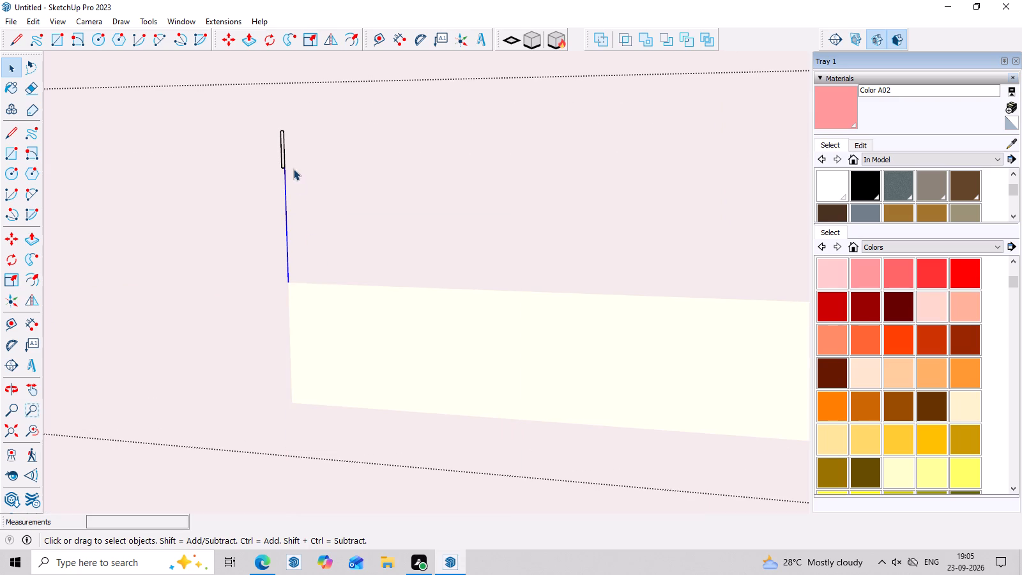
Hide the two long vertical edges of the small narrow rectangle above the hidden outline.
left_click(282, 150)
scroll(282, 150, "up", 3)
left_click(287, 149)
left_click(285, 150)
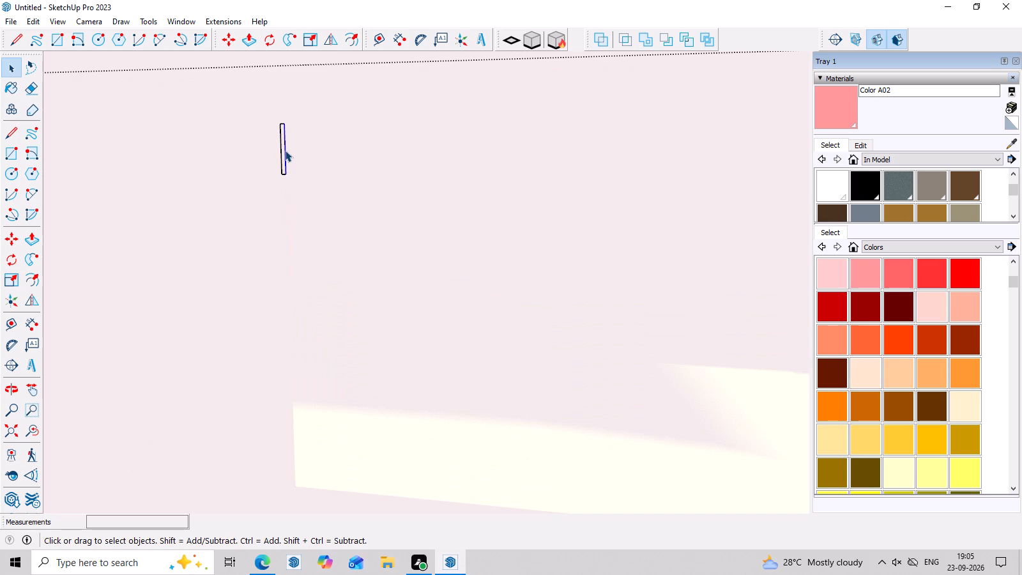
left_click_drag(285, 150, 279, 158)
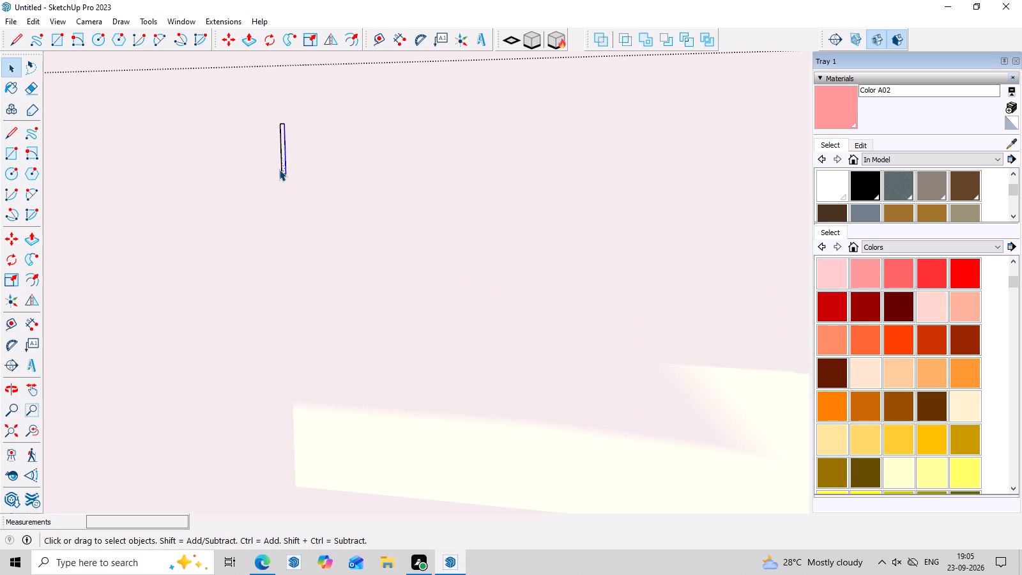
right_click(281, 171)
left_click(307, 210)
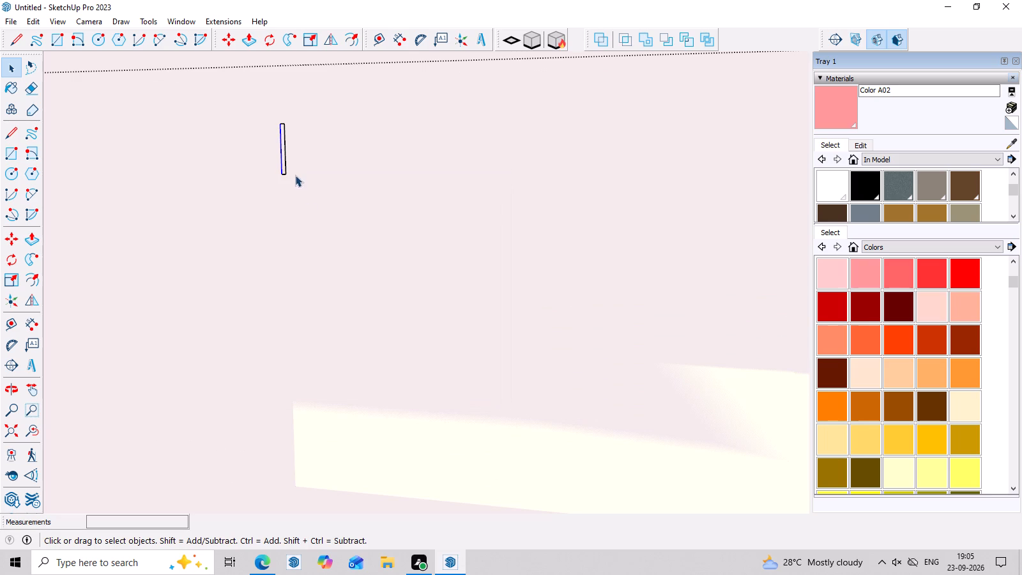
left_click_drag(290, 141, 282, 162)
left_click(282, 165)
left_click(282, 172)
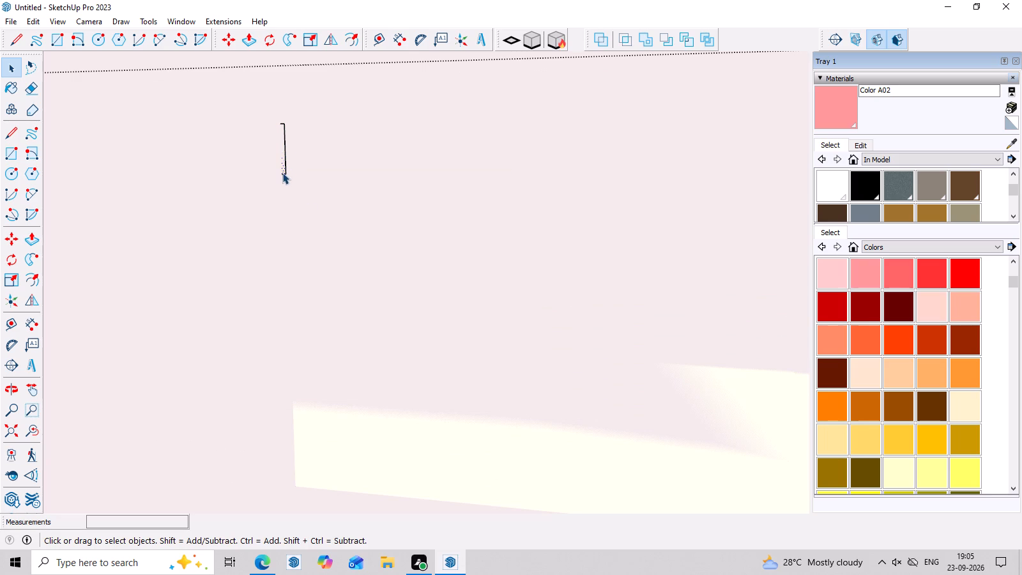
scroll(282, 172, "up", 4)
left_click(286, 161)
scroll(286, 161, "up", 1)
right_click(286, 161)
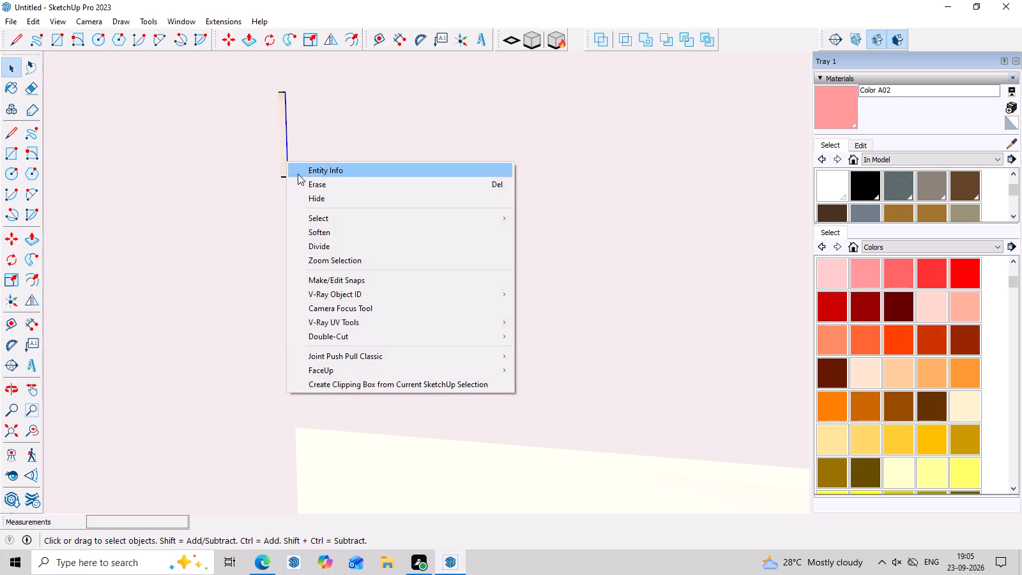
left_click(305, 198)
Hide the short bottom and top edges of the small narrow rectangle.
left_click(282, 176)
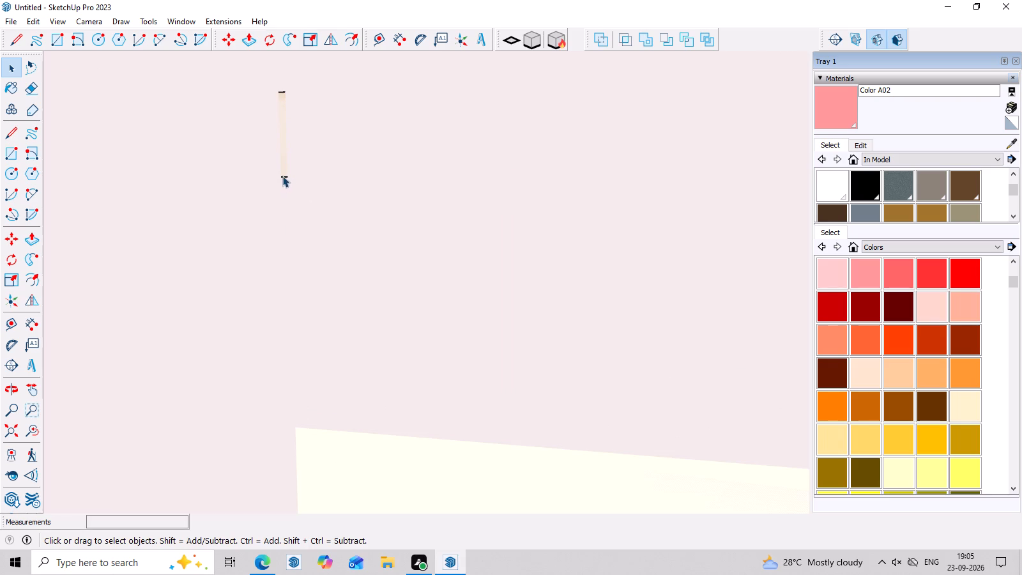
right_click(282, 176)
left_click(306, 213)
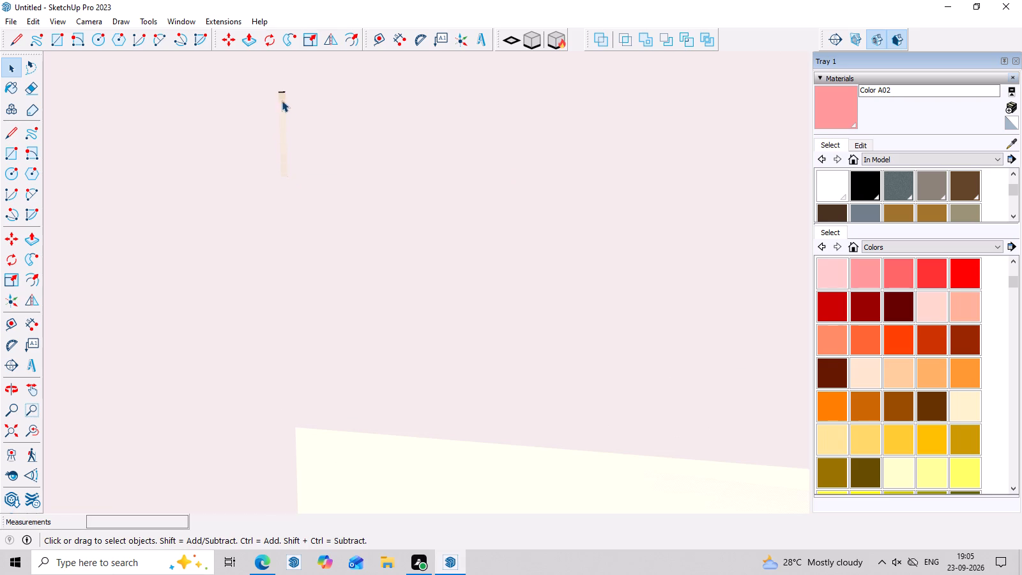
left_click(282, 91)
right_click(282, 91)
left_click(319, 130)
Open the ground-floor group and hide the narrow wood-clad face inside the vertical gap of the outer side wall.
scroll(319, 141, "down", 20)
scroll(319, 141, "down", 3)
scroll(511, 287, "up", 12)
key("space")
double_click(491, 266)
scroll(485, 270, "up", 4)
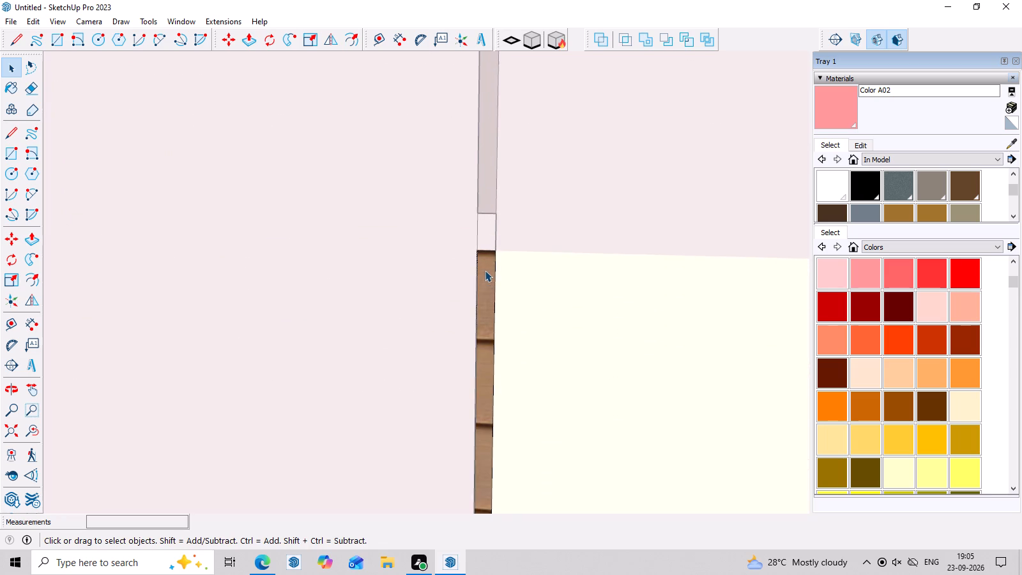
scroll(484, 270, "up", 9)
left_click(494, 238)
right_click(494, 238)
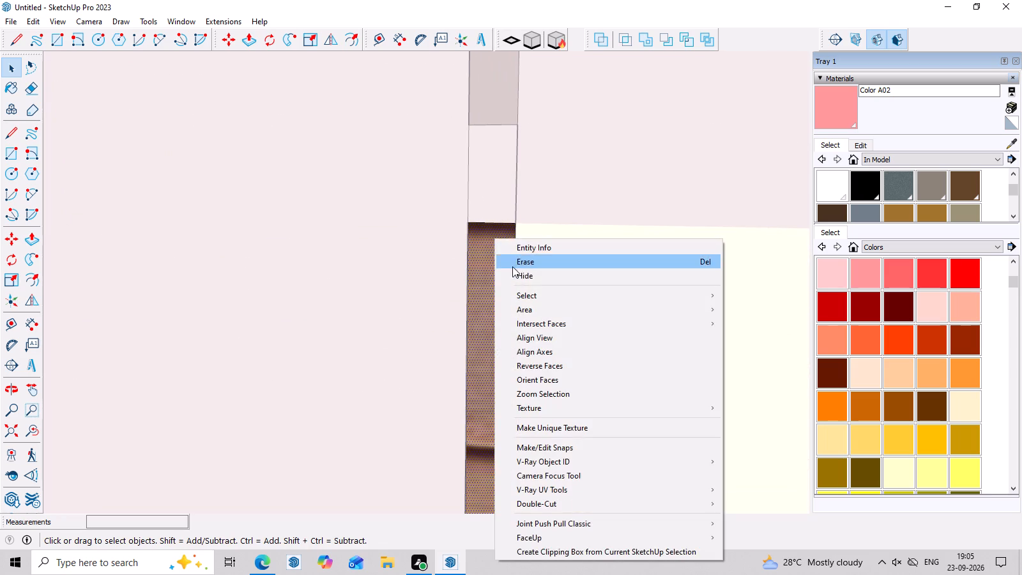
left_click(521, 278)
Check the ground-floor facade beneath the balcony and the side wall's vertical gap after hiding the strip.
scroll(521, 278, "down", 20)
scroll(521, 278, "down", 2)
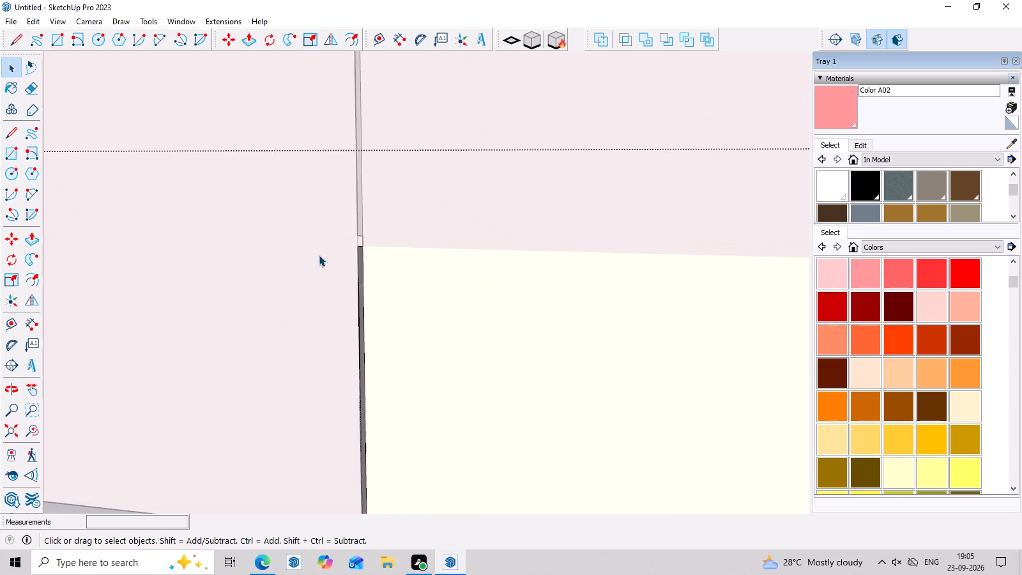
scroll(319, 255, "down", 10)
middle_click_drag(351, 317, 822, 364)
scroll(578, 328, "up", 5)
middle_click_drag(582, 299, 589, 248)
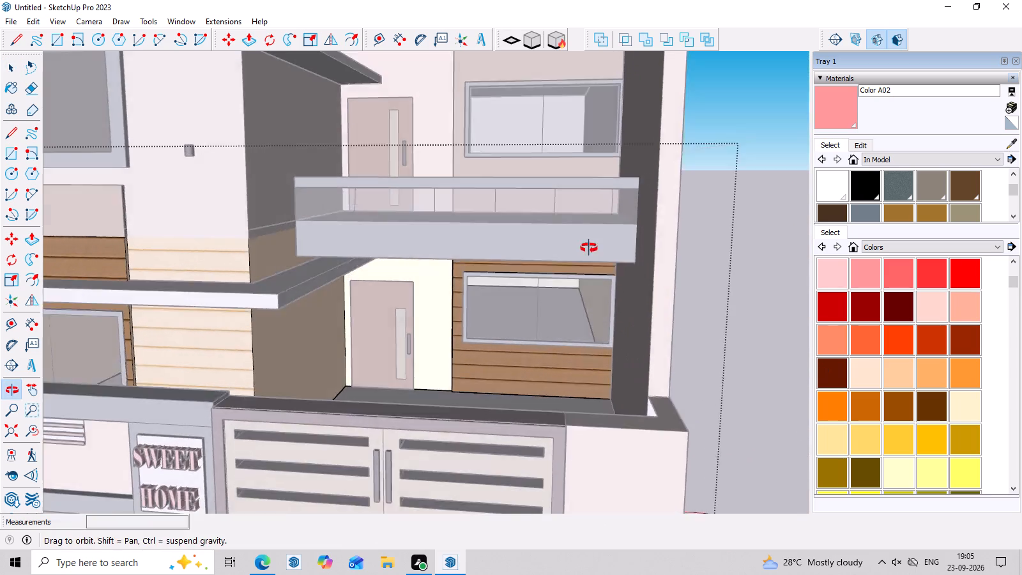
middle_click_drag(589, 248, 586, 180)
scroll(644, 297, "up", 4)
middle_click_drag(650, 300, 273, 291)
scroll(692, 266, "up", 4)
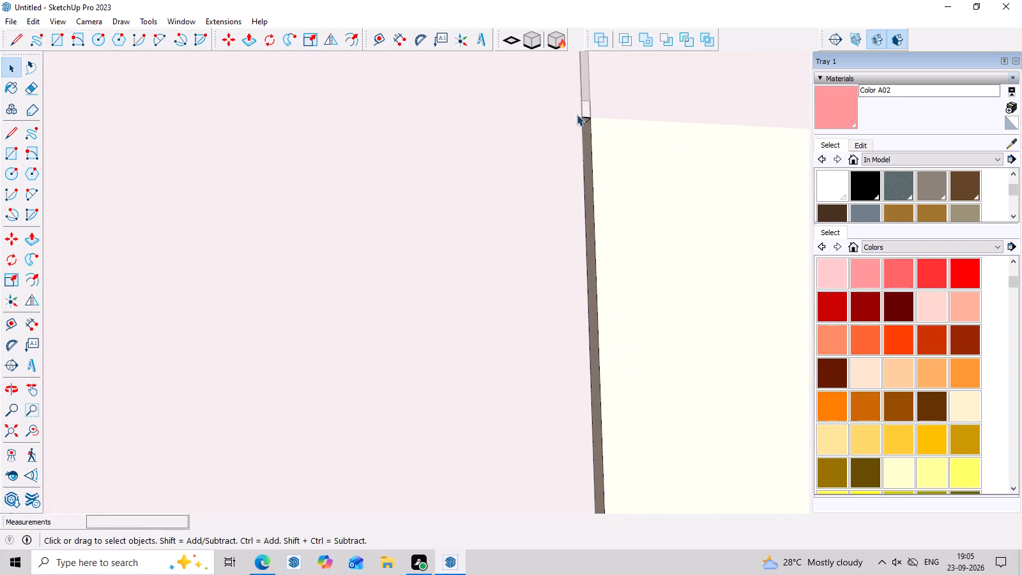
middle_click_drag(577, 114, 539, 275)
left_click(537, 243)
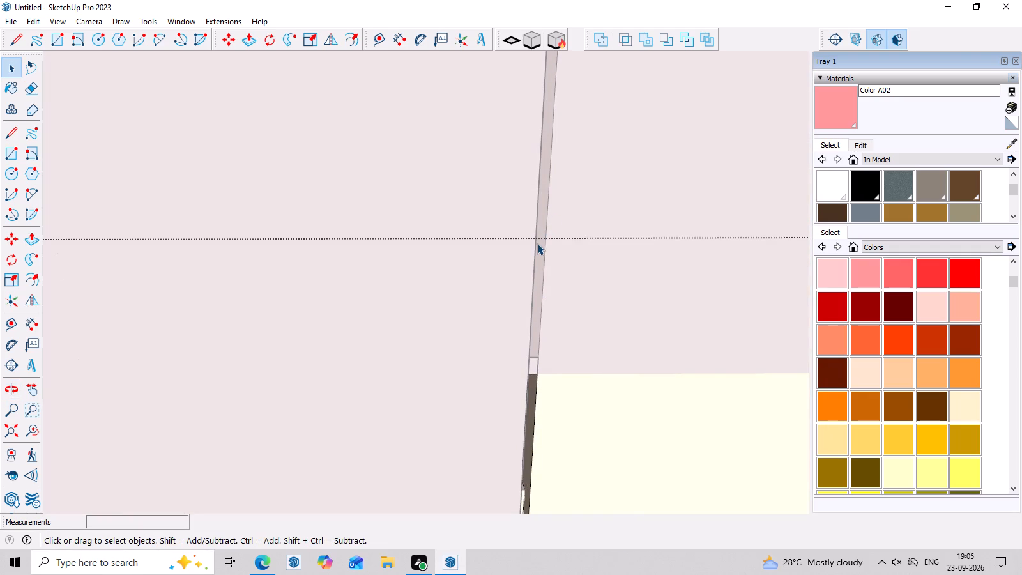
Open the upper-floor group and hide the vertical edge along the gap in the outer side wall.
double_click(537, 243)
left_click(537, 243)
right_click(537, 243)
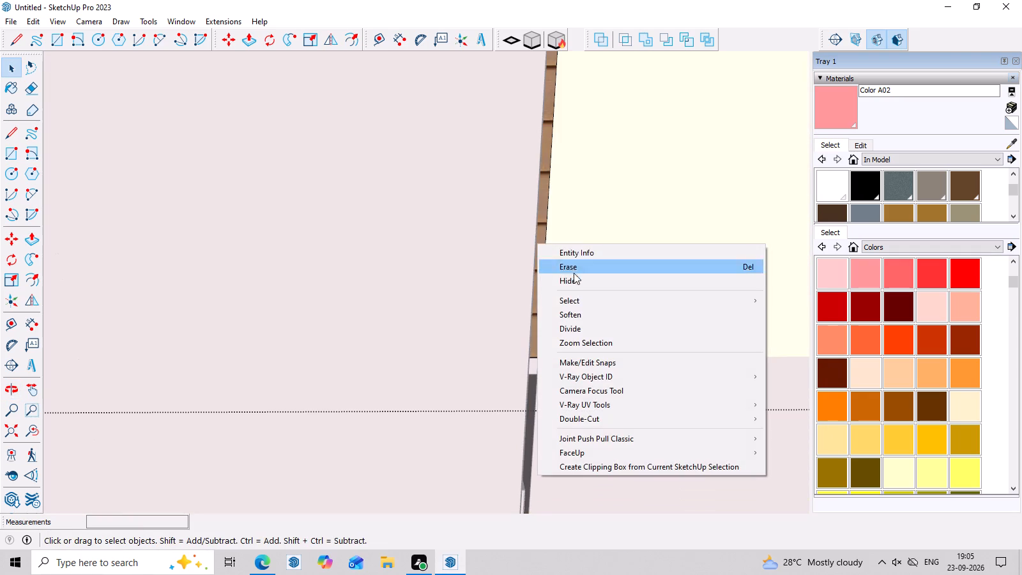
left_click(576, 280)
Hide the narrow wood-clad face inside the upper-floor part of the side wall's vertical gap.
left_click(542, 302)
double_click(533, 309)
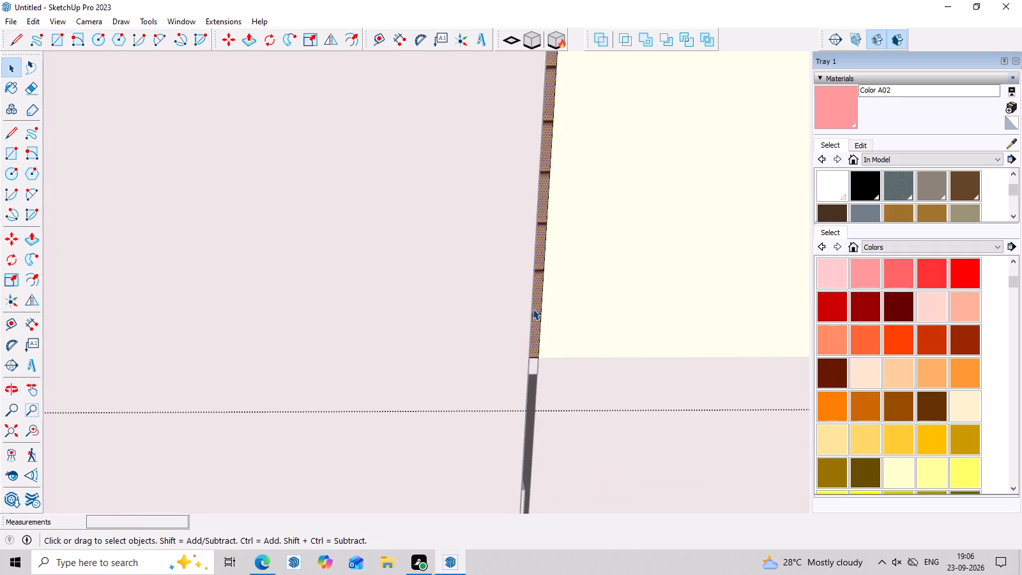
scroll(533, 309, "up", 3)
left_click(533, 309)
left_click(534, 310)
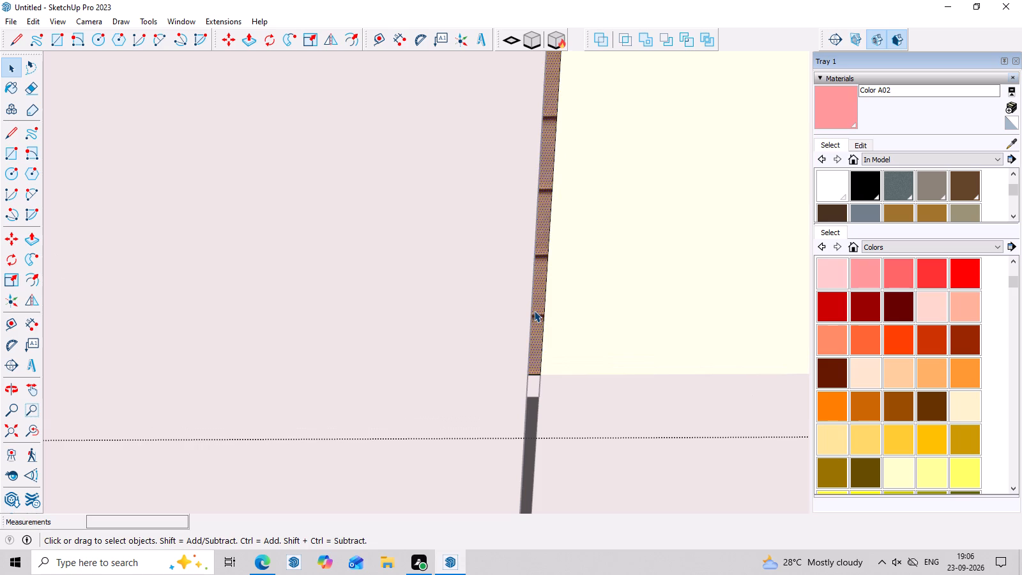
right_click(534, 310)
left_click(604, 42)
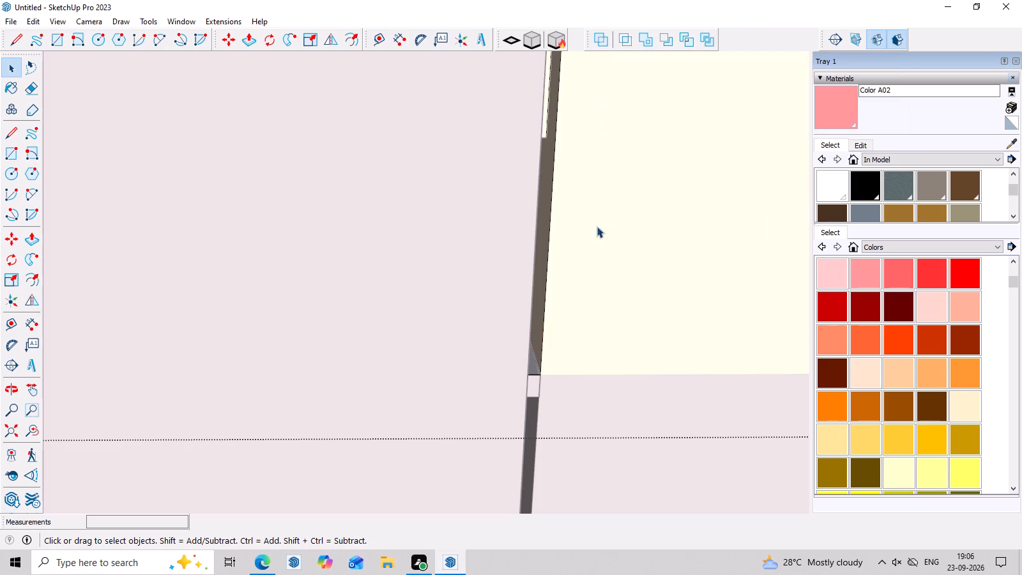
Push/Pull the narrow inner face of the upper-floor gap 2" to meet the adjoining wall's edge.
middle_click_drag(538, 343, 507, 381)
scroll(506, 381, "up", 4)
middle_click_drag(504, 372, 475, 385)
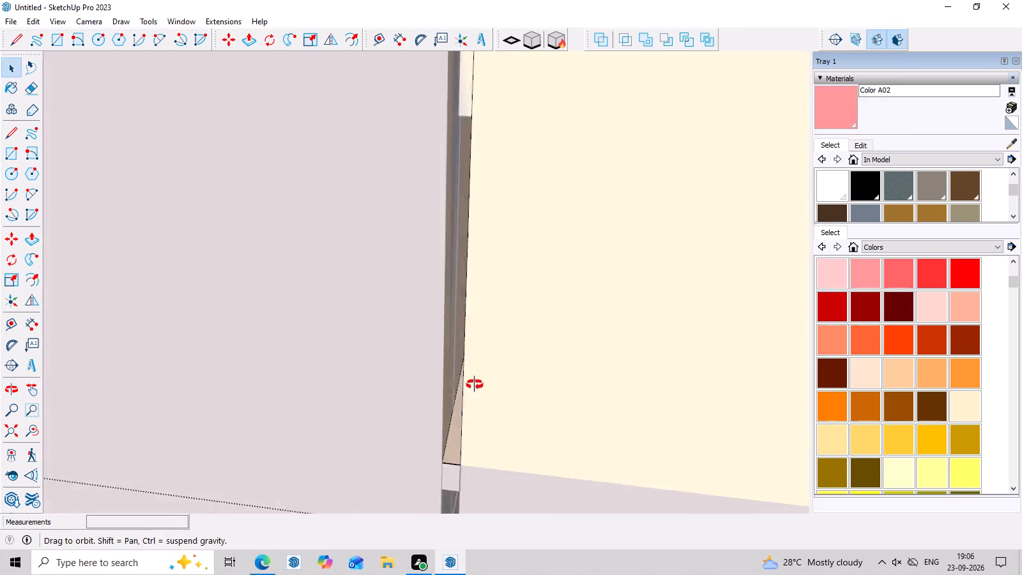
middle_click_drag(475, 385, 451, 385)
scroll(385, 380, "up", 3)
key("p")
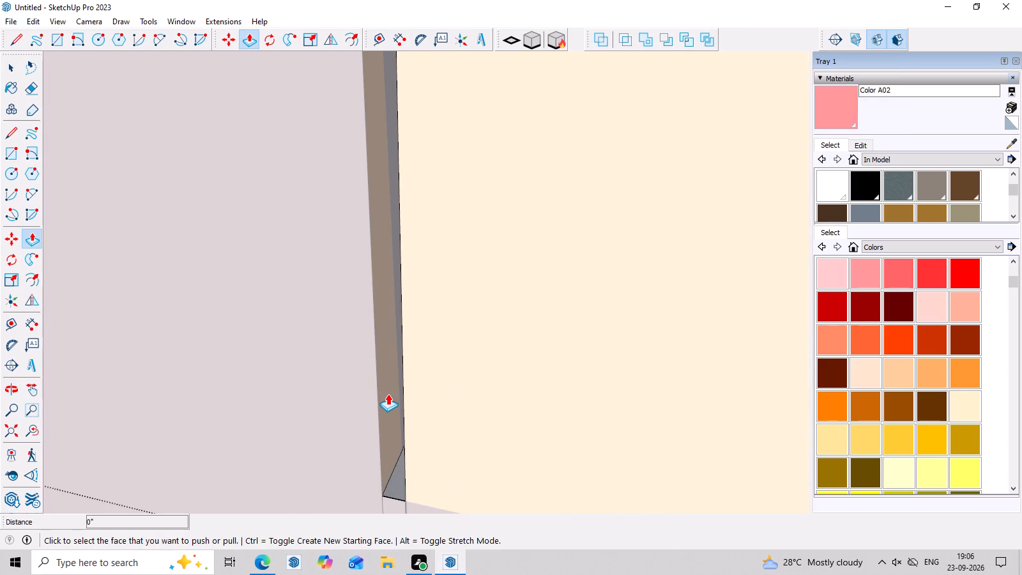
left_click(388, 394)
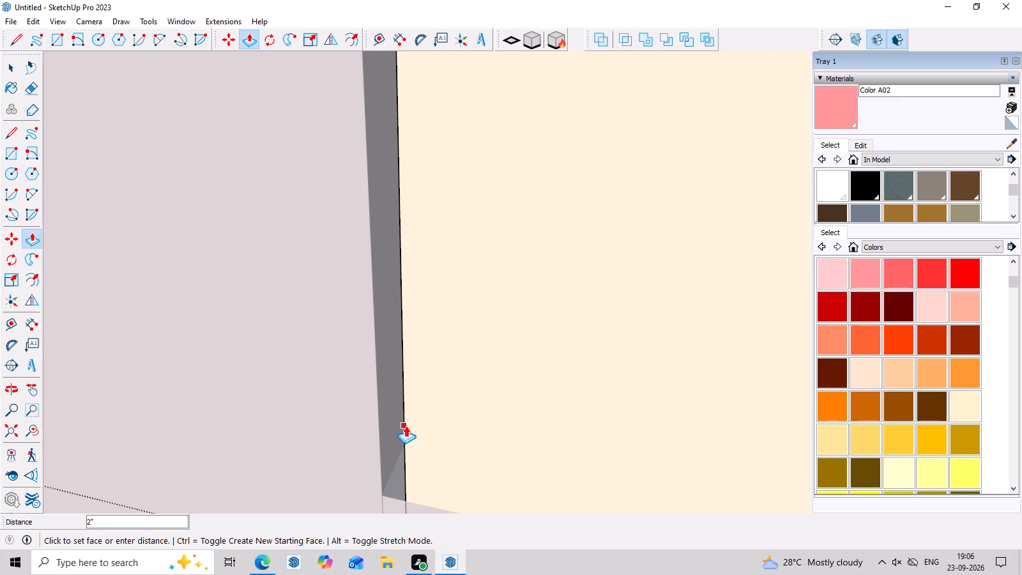
double_click(406, 425)
middle_click_drag(397, 429, 501, 339)
middle_click_drag(429, 395, 399, 387)
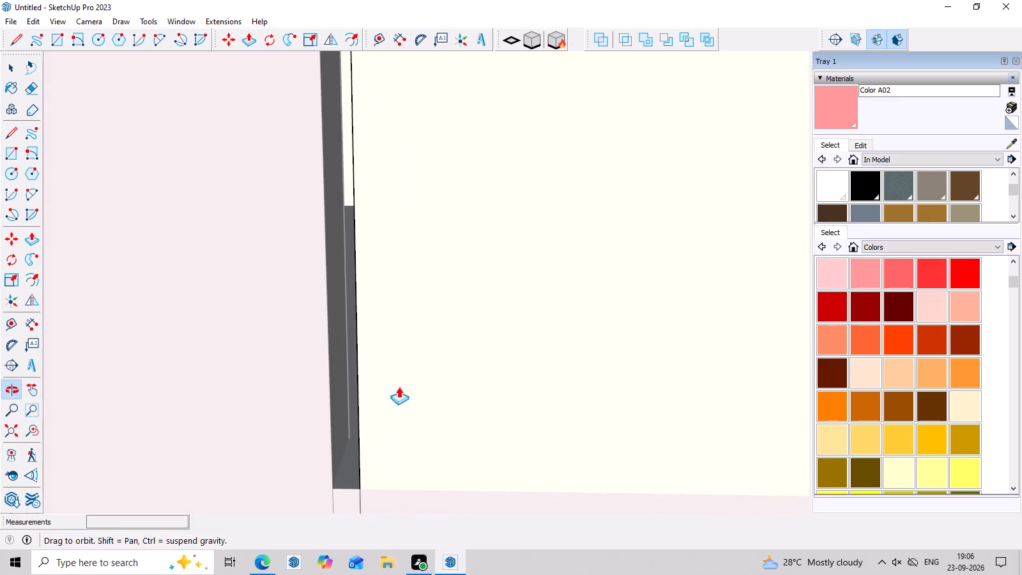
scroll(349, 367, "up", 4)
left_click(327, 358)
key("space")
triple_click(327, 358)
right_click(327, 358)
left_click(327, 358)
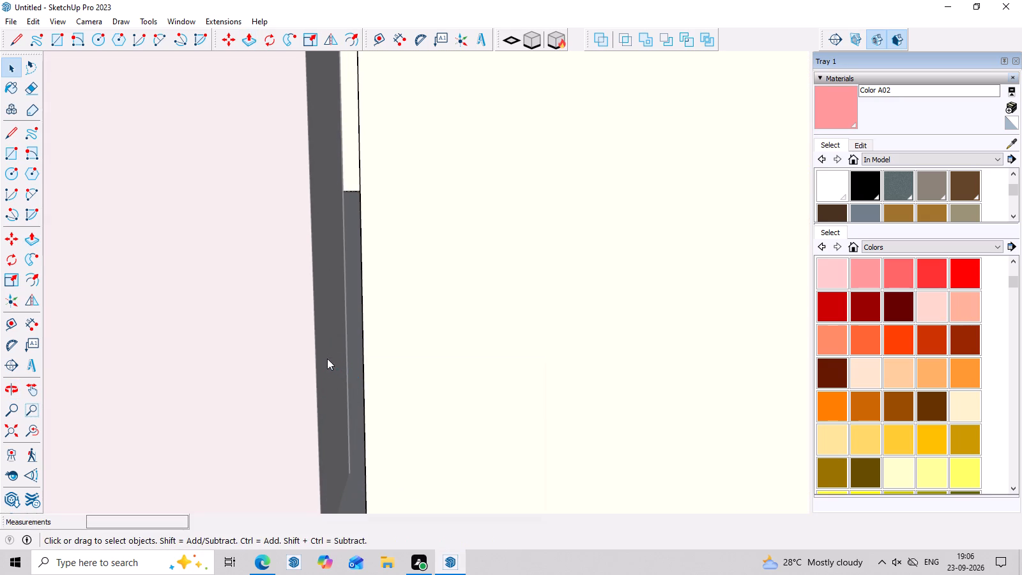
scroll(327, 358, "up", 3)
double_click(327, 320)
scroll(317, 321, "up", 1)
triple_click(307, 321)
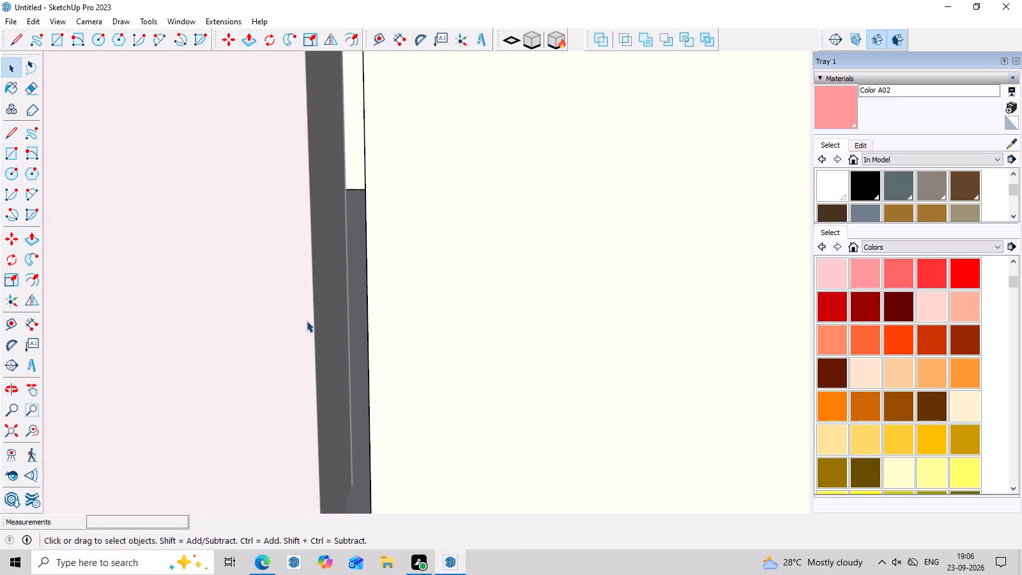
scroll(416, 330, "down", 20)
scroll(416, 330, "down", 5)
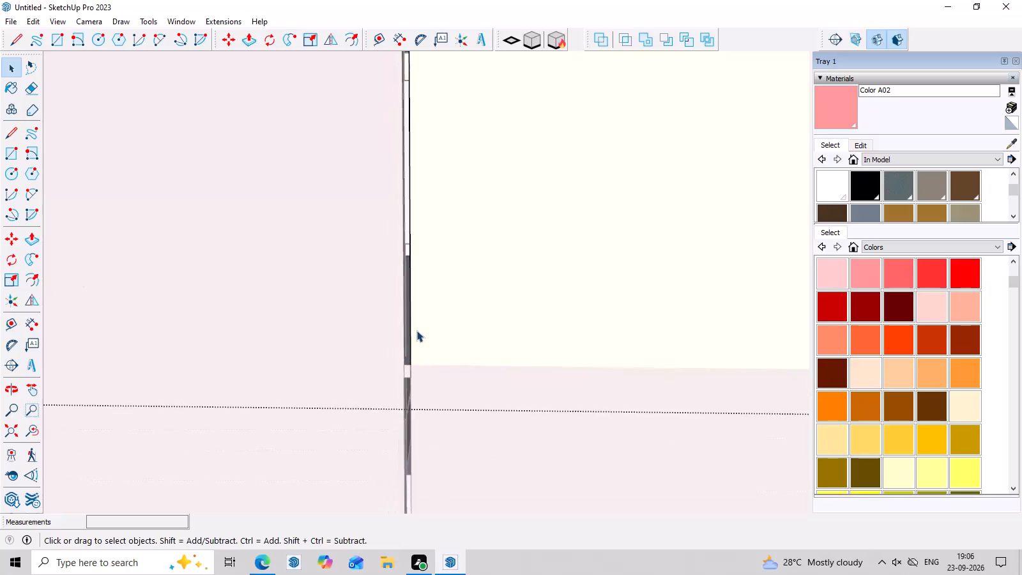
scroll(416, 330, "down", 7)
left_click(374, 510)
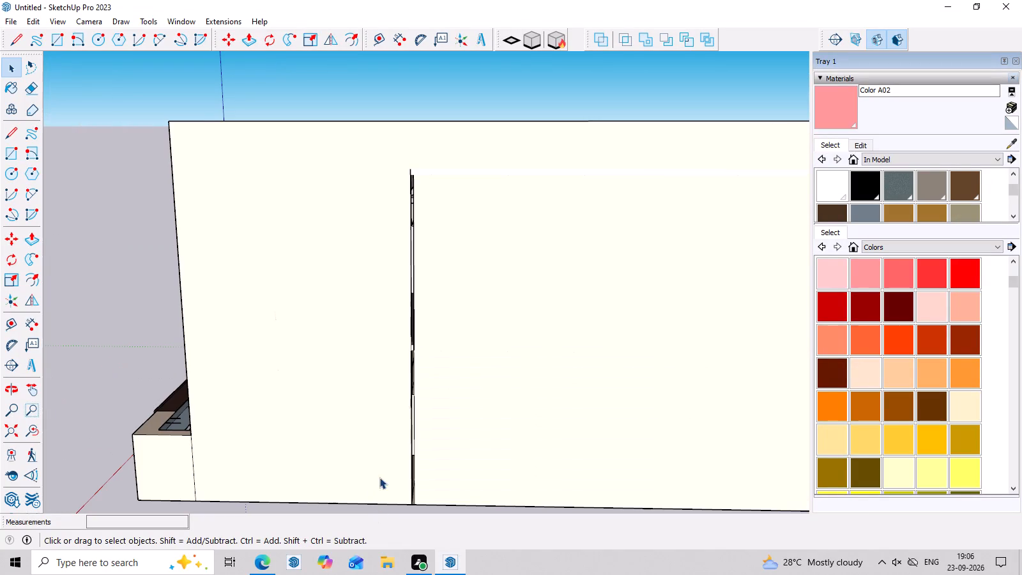
Push/Pull the side wall's narrow return face 2" across the vertical gap to meet the adjoining wall.
scroll(408, 325, "up", 8)
middle_click_drag(412, 311, 386, 311)
scroll(384, 310, "up", 3)
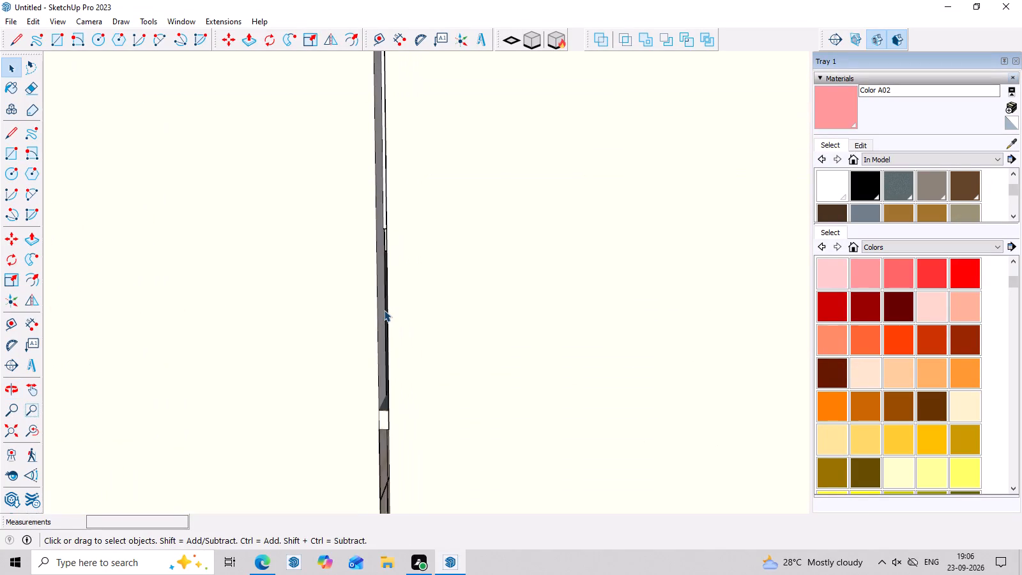
scroll(384, 310, "up", 6)
triple_click(380, 316)
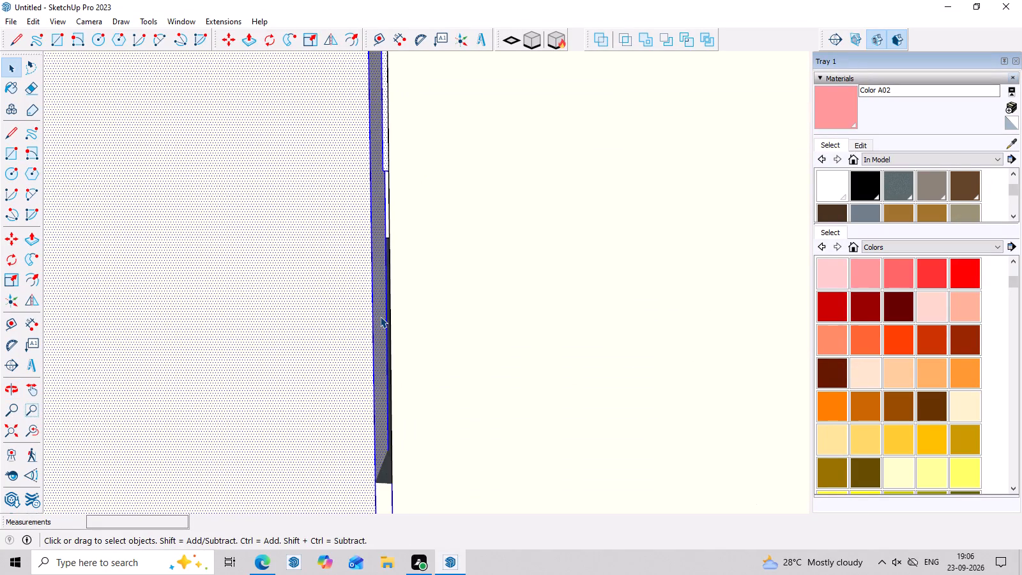
left_click(380, 316)
key("p")
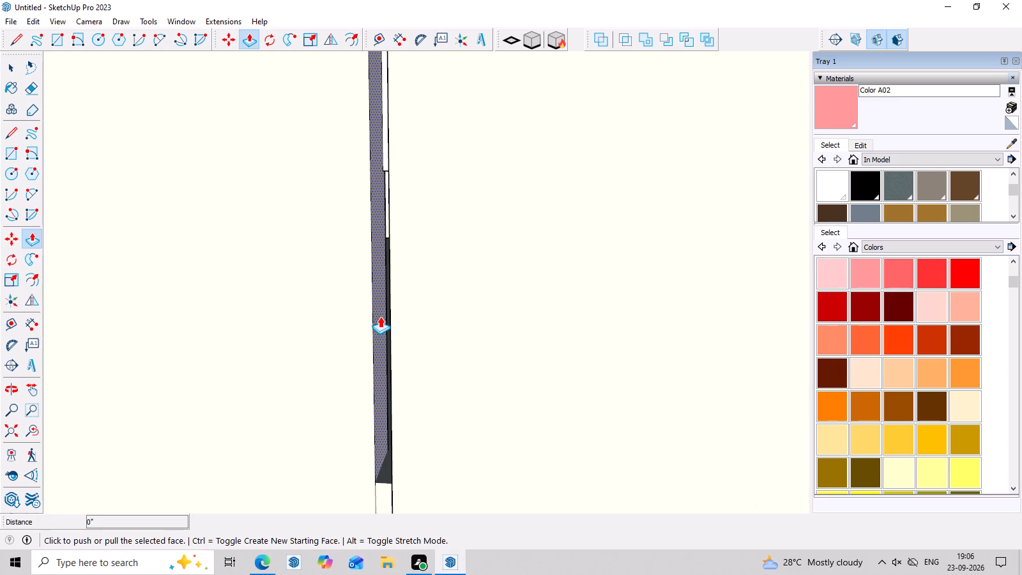
left_click(380, 316)
left_click(399, 316)
scroll(399, 316, "down", 8)
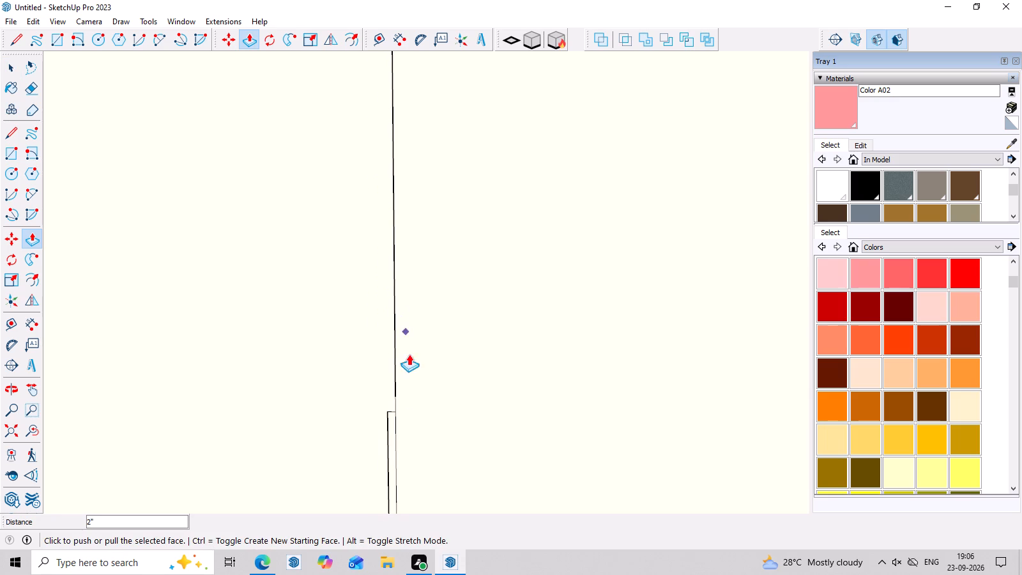
Open the ground-floor group and hide its long vertical seam edge below the closed gap.
middle_click_drag(397, 452, 421, 330)
scroll(427, 334, "up", 7)
key("space")
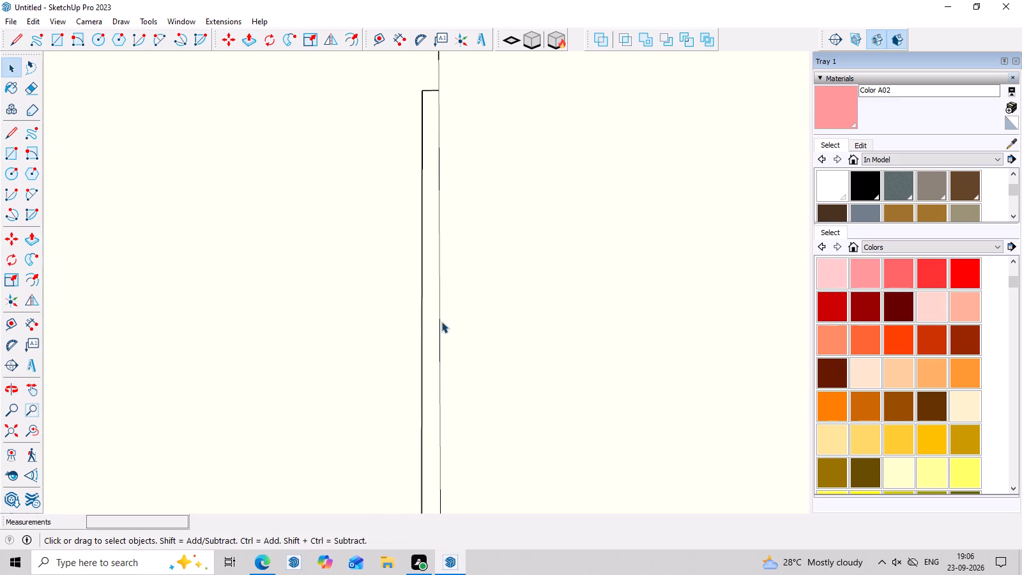
left_click(440, 321)
right_click(440, 324)
left_click(467, 366)
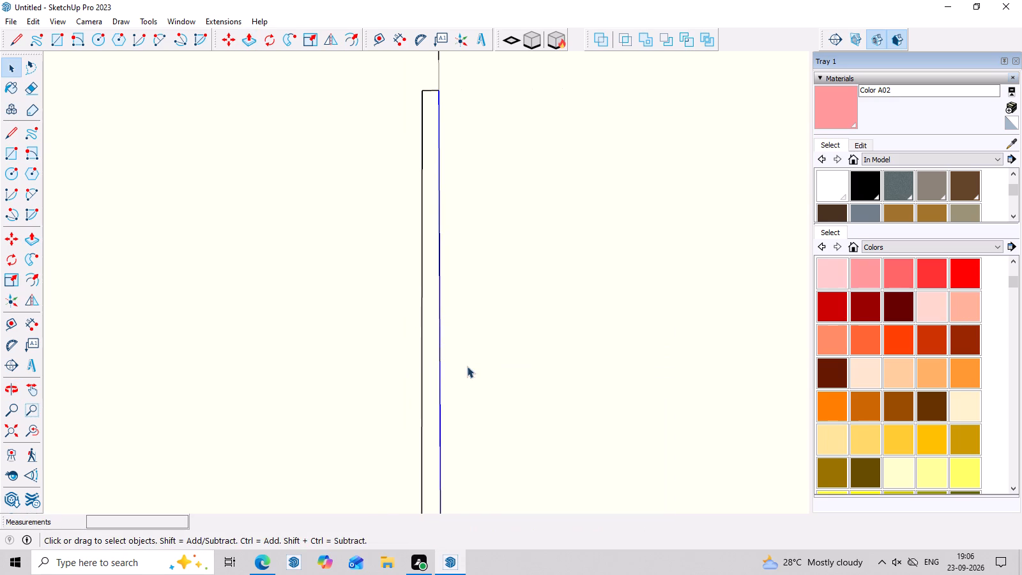
left_click(440, 374)
scroll(440, 374, "up", 3)
double_click(440, 374)
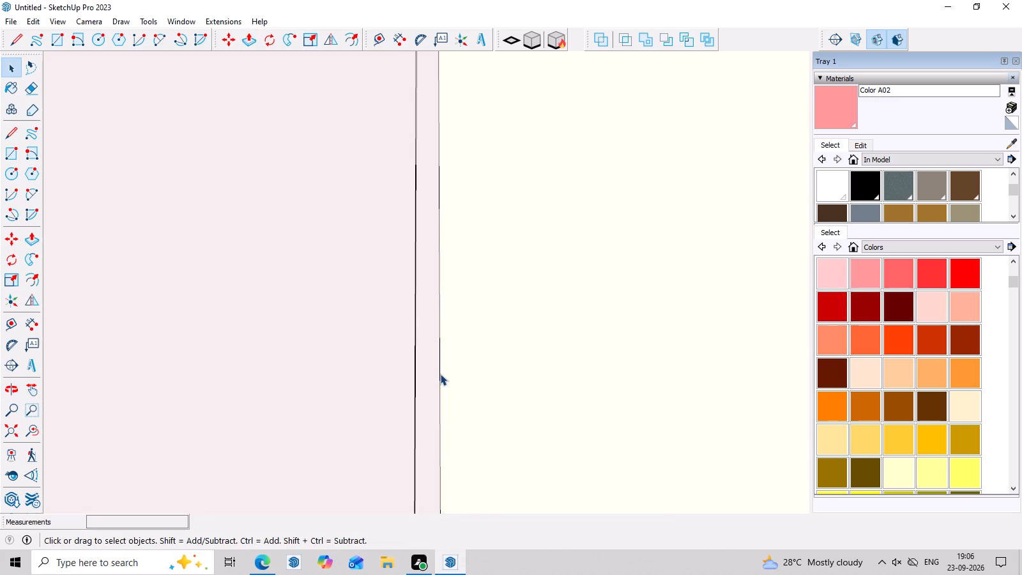
left_click(440, 374)
right_click(440, 374)
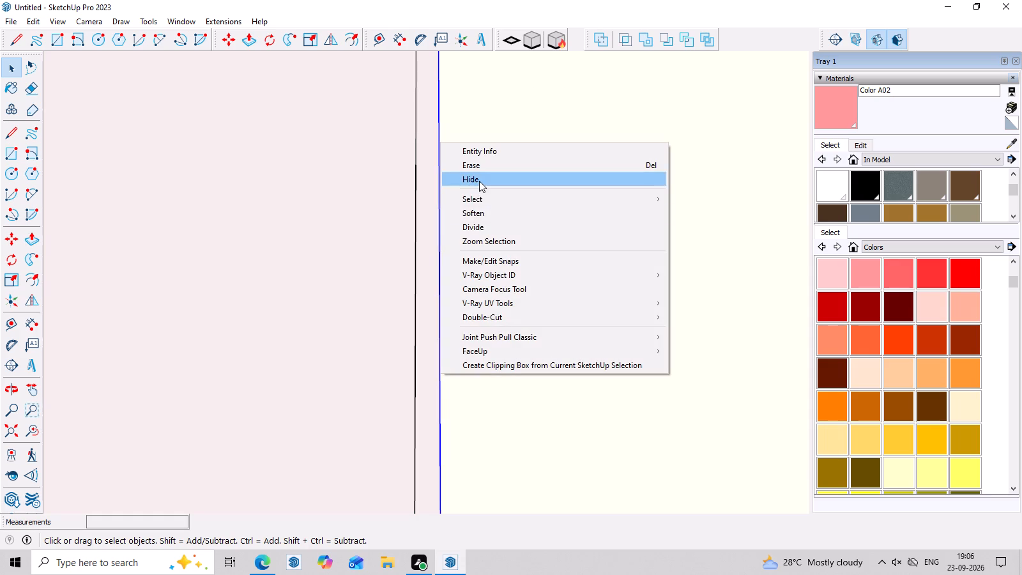
left_click(479, 181)
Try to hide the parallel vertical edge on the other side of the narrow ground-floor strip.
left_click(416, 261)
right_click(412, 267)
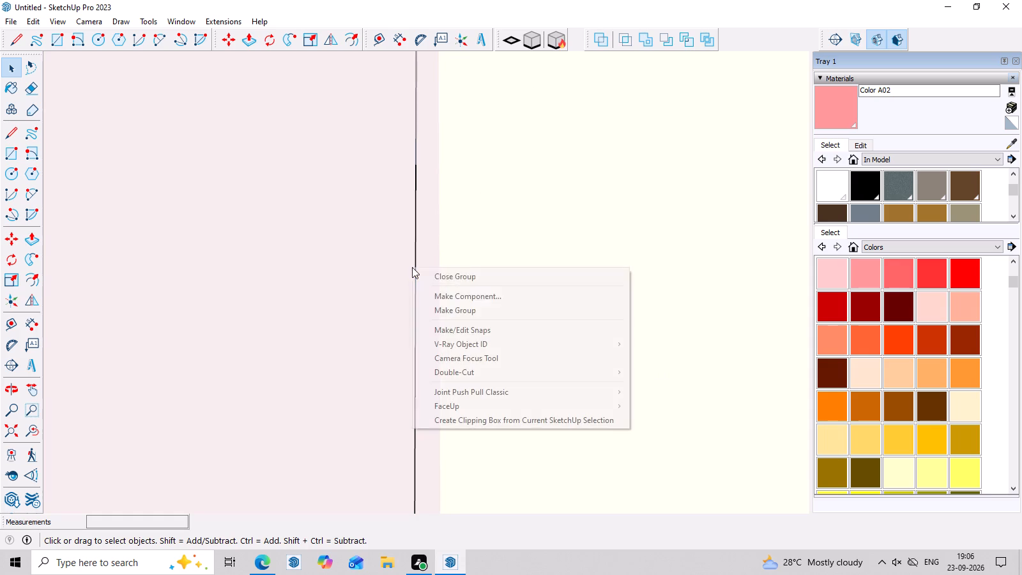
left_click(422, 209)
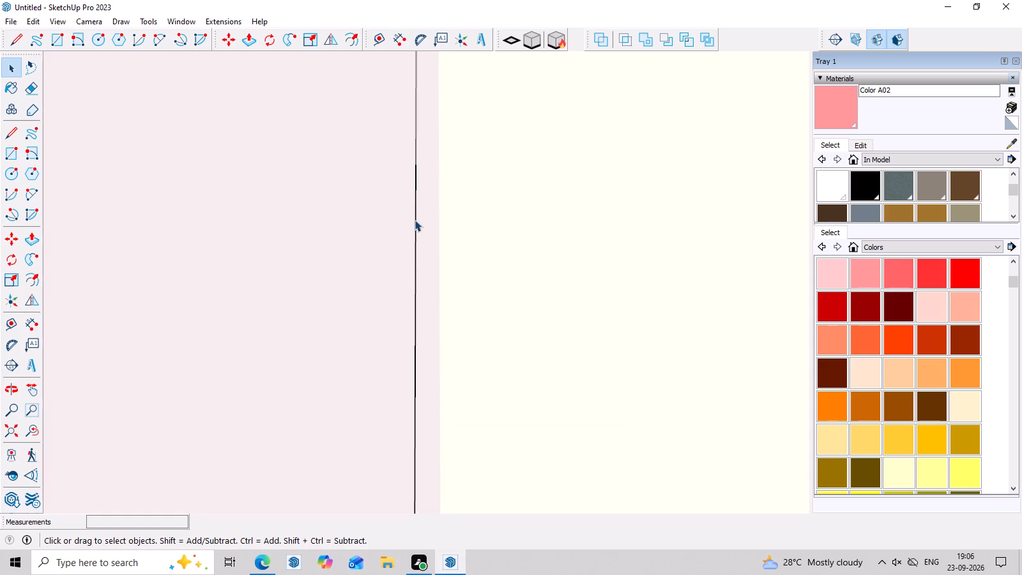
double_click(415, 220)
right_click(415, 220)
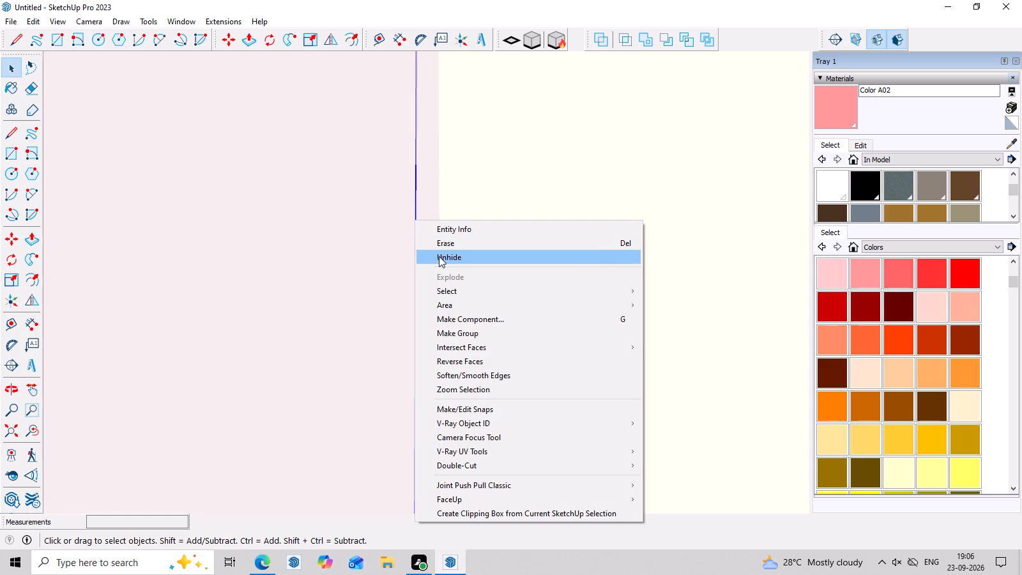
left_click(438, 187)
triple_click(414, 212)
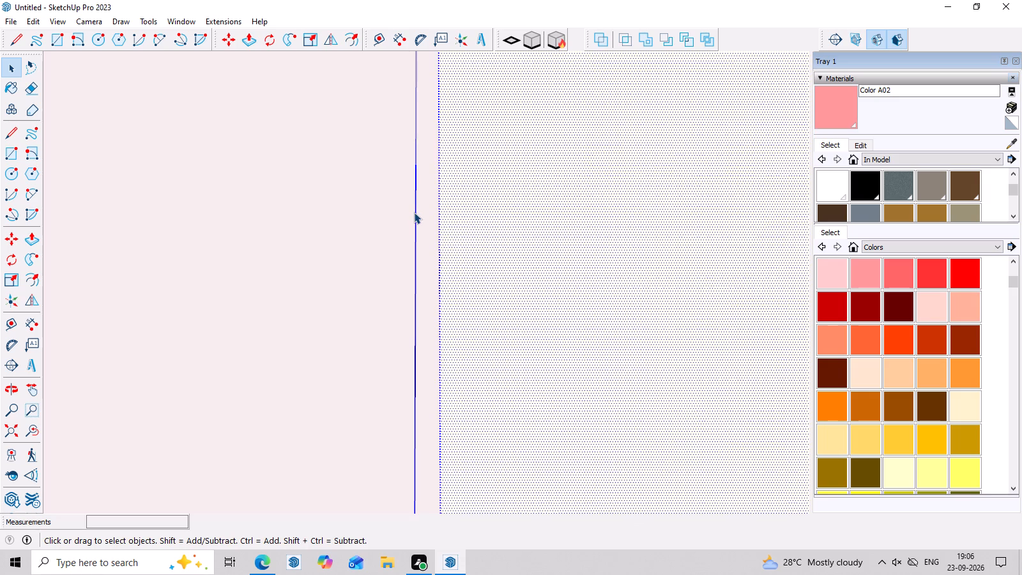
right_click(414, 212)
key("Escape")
Examine the house's underside and the outer side wall where the ground-floor strip meets the vertical seam.
scroll(439, 235, "down", 4)
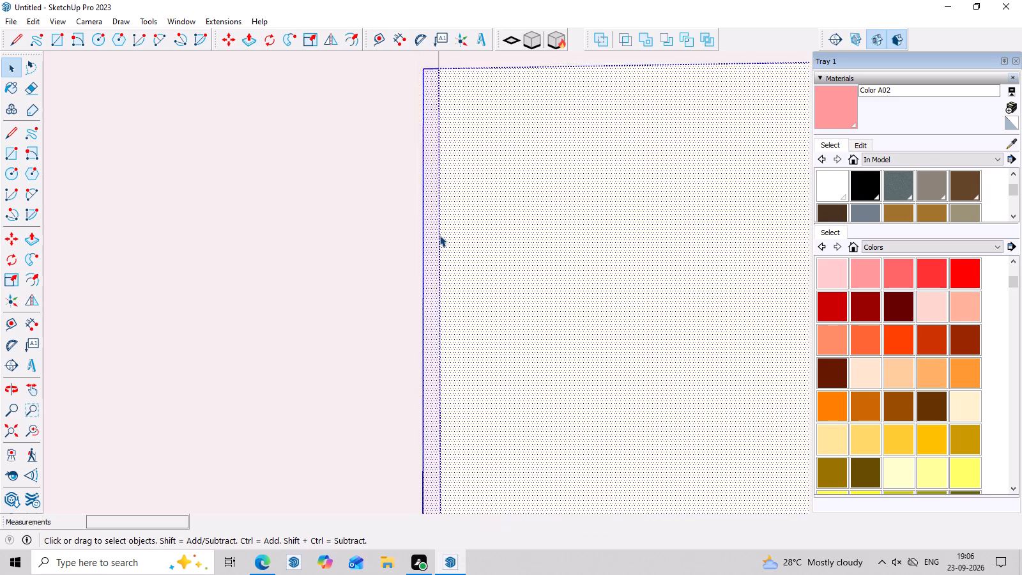
scroll(439, 235, "down", 20)
scroll(439, 235, "down", 1)
middle_click(508, 333)
key("space")
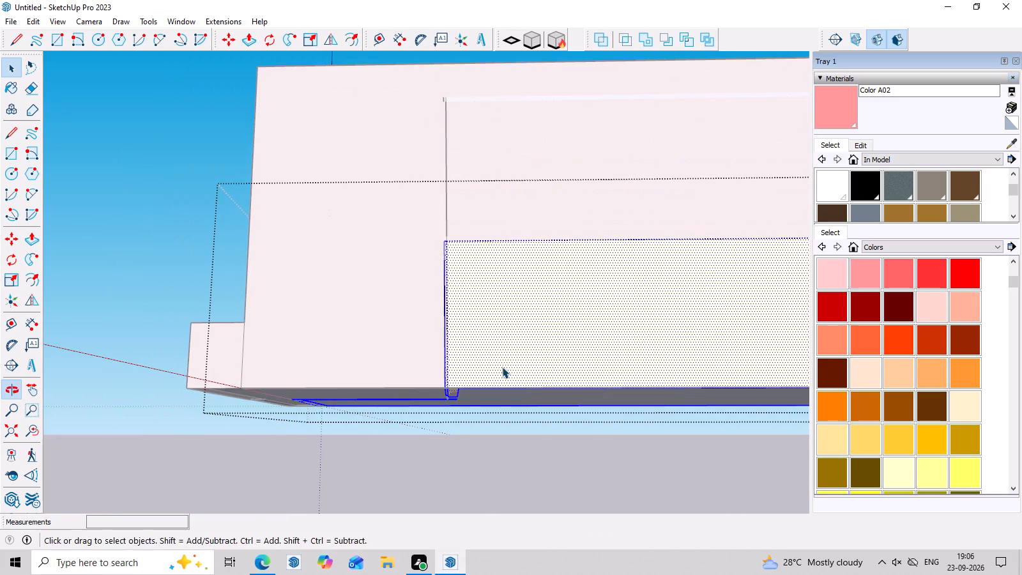
left_click(501, 384)
scroll(496, 424, "up", 3)
scroll(408, 424, "up", 4)
middle_click_drag(456, 372, 471, 306)
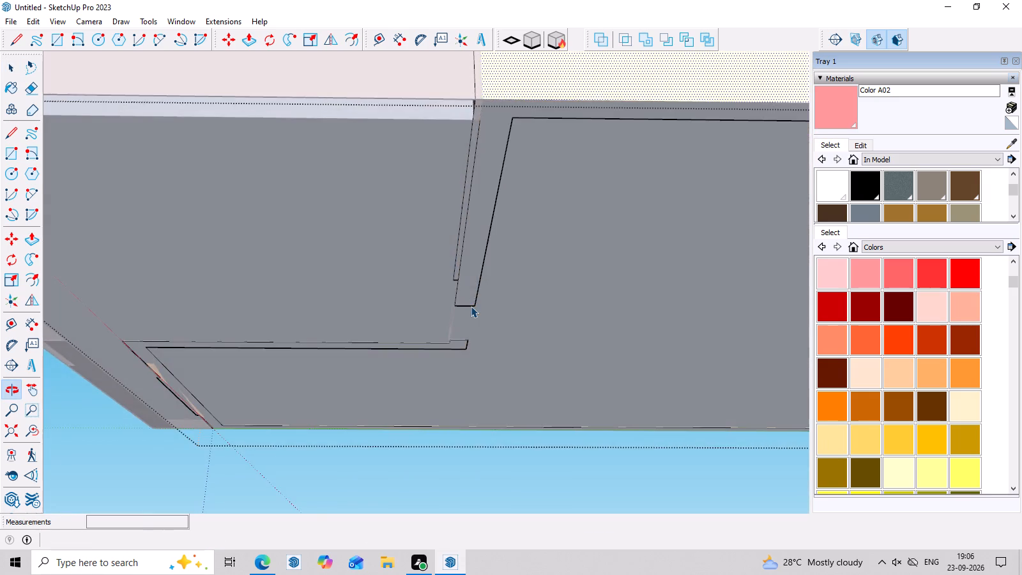
scroll(471, 306, "down", 12)
middle_click_drag(436, 393, 434, 446)
key("space")
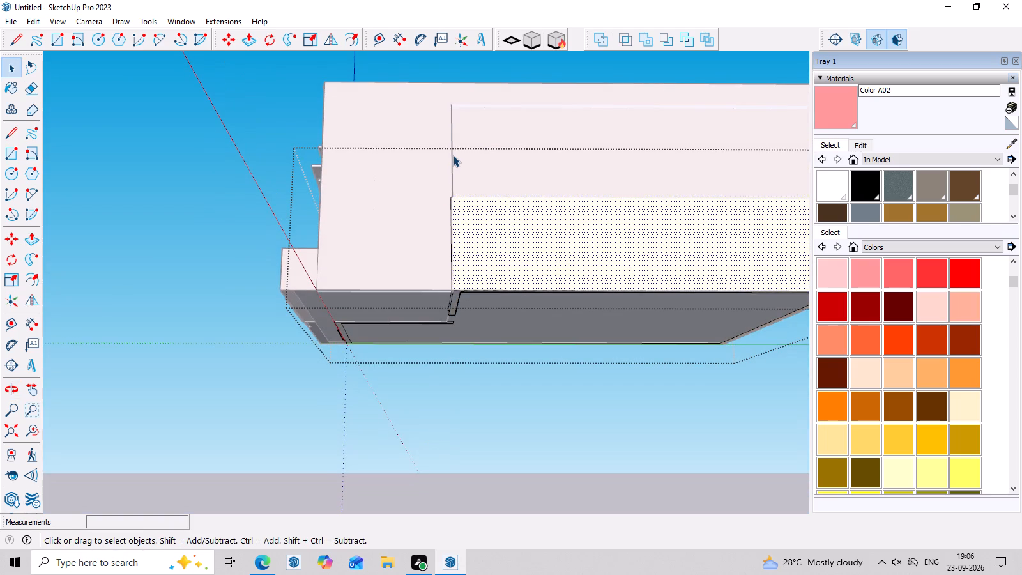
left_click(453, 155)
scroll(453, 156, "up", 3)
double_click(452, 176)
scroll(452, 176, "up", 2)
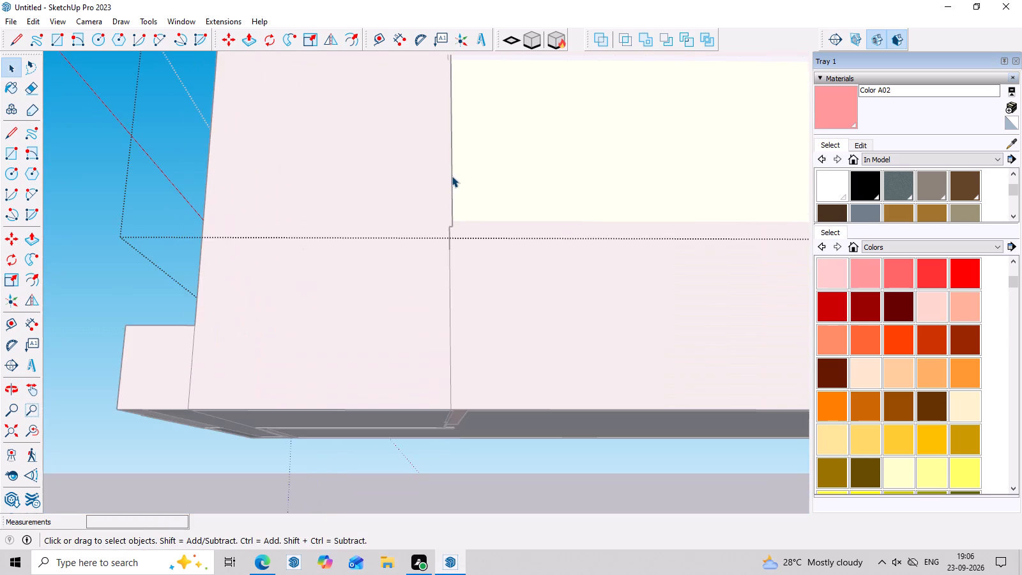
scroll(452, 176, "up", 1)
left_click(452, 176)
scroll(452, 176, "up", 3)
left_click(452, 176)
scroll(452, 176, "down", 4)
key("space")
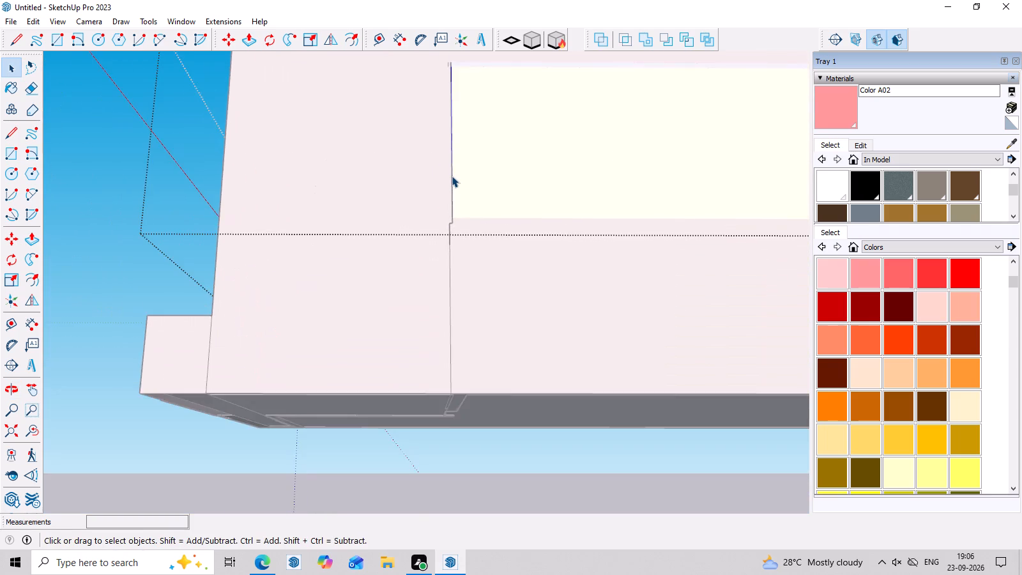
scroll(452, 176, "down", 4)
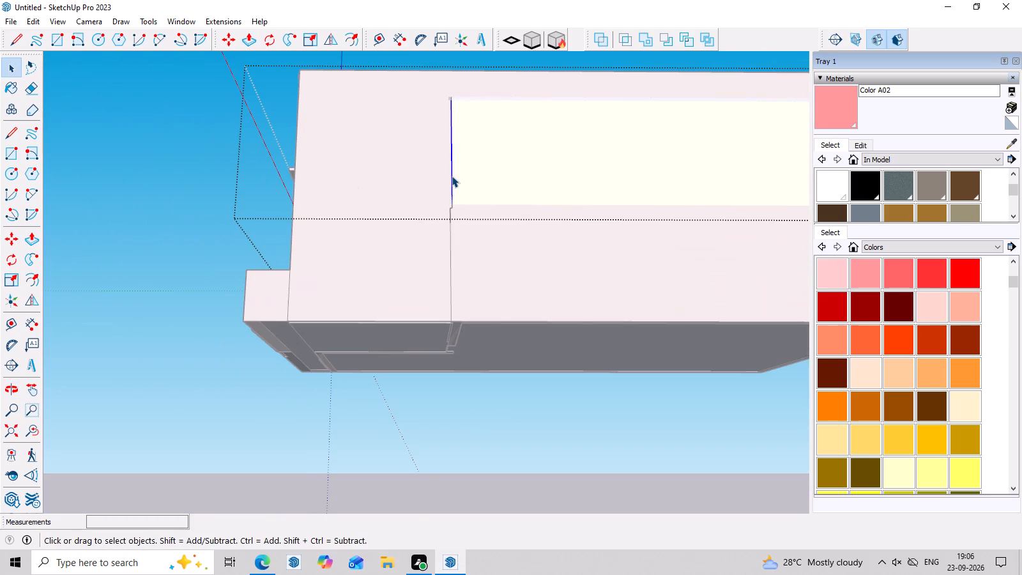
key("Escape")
Hide the object selected at the vertical seam just above the floor-level band on the outer side wall.
scroll(447, 260, "up", 5)
left_click(451, 196)
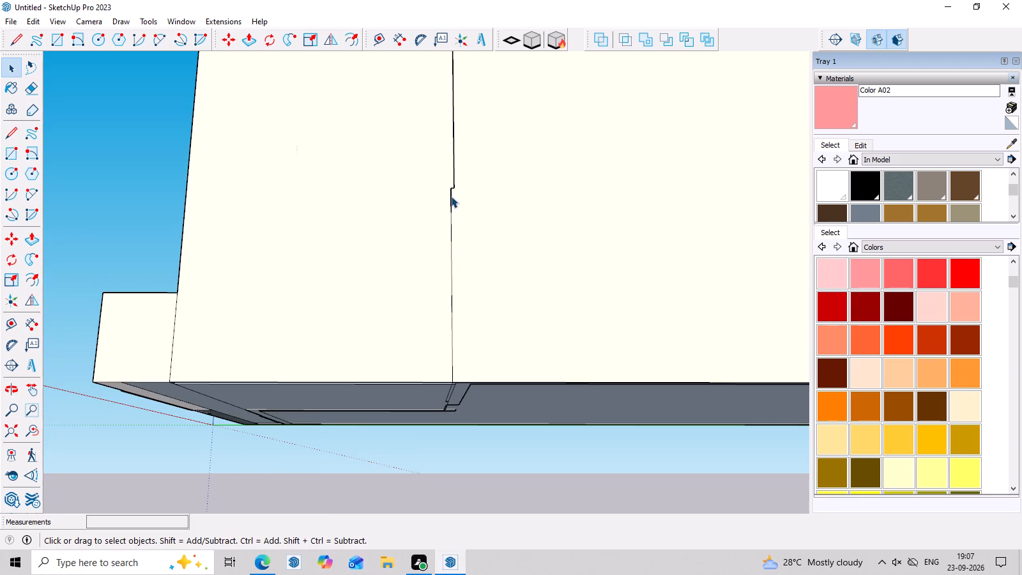
scroll(451, 196, "up", 3)
middle_click_drag(457, 171, 452, 248)
left_click(449, 180)
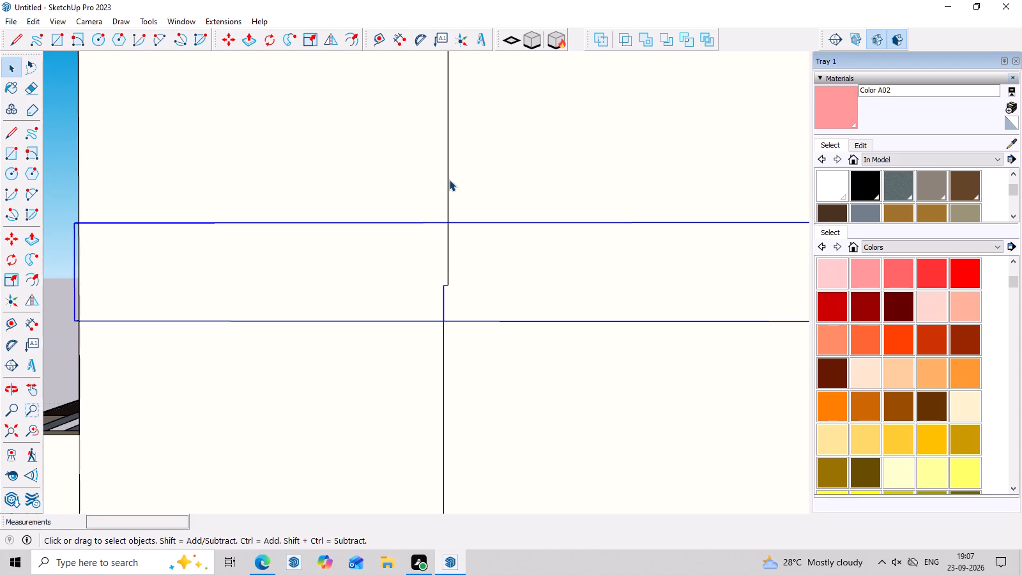
right_click(450, 181)
left_click(473, 222)
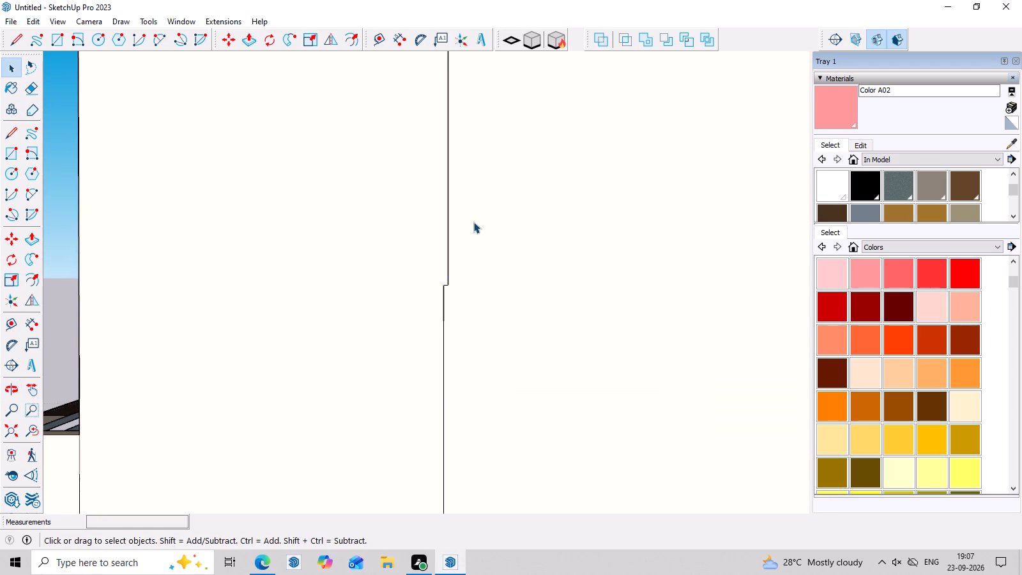
Open the wall group at the outer side wall's seam and hide its long vertical edge above the small jog.
left_click(448, 247)
scroll(445, 252, "up", 3)
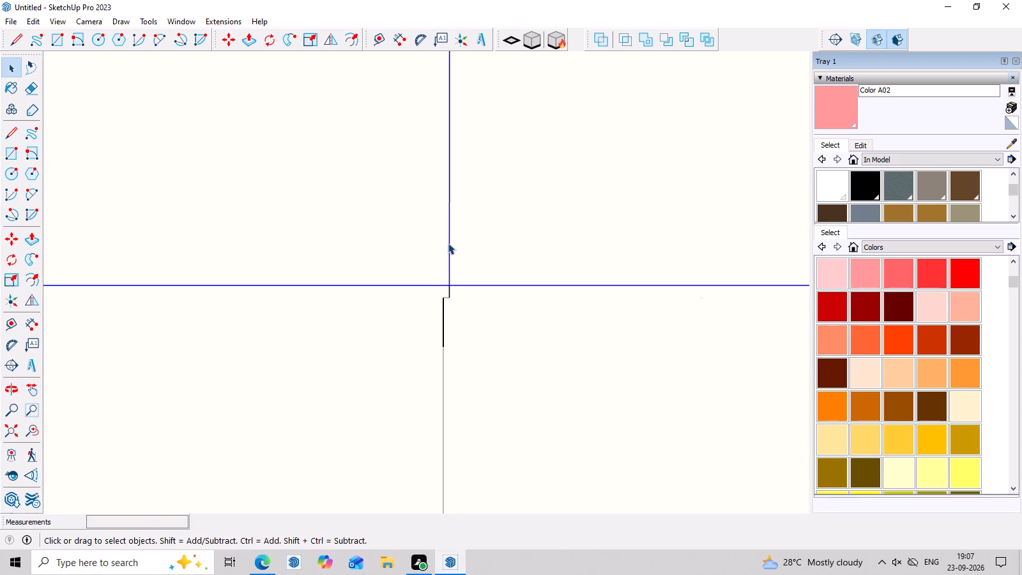
left_click(448, 242)
double_click(448, 242)
scroll(448, 242, "up", 2)
left_click(448, 242)
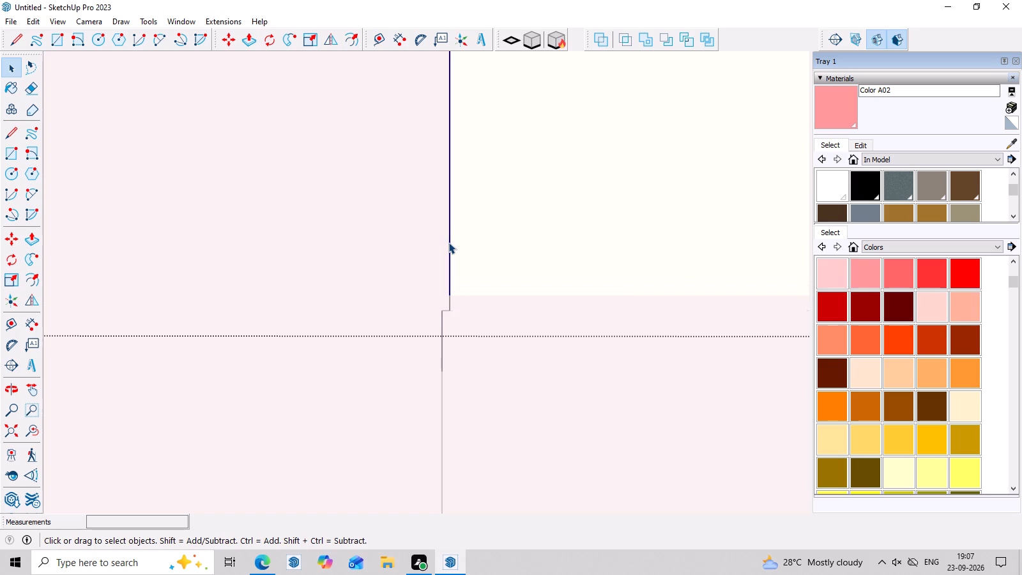
right_click(448, 242)
left_click(477, 279)
scroll(477, 279, "down", 2)
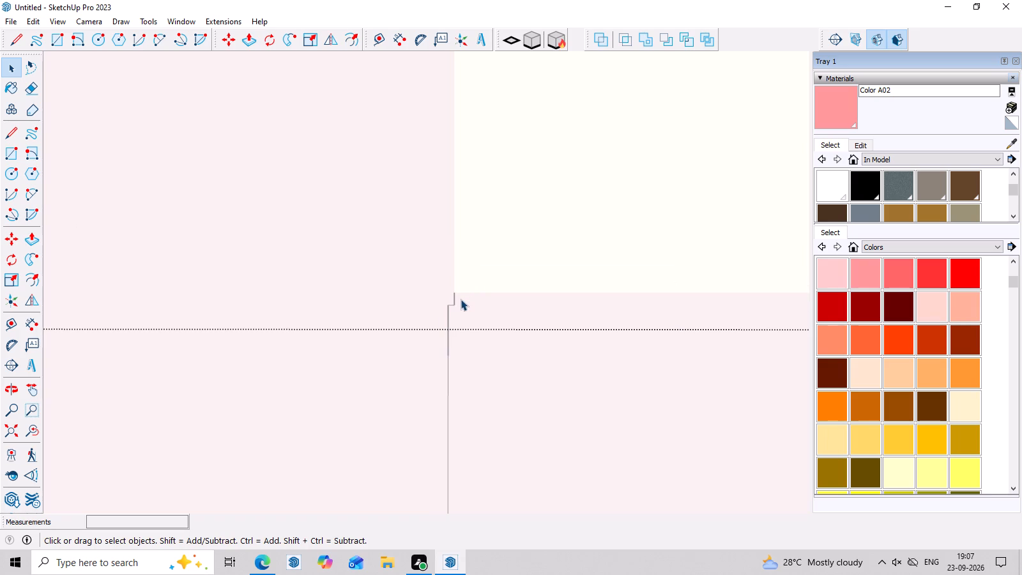
left_click(455, 299)
scroll(455, 299, "up", 4)
double_click(455, 299)
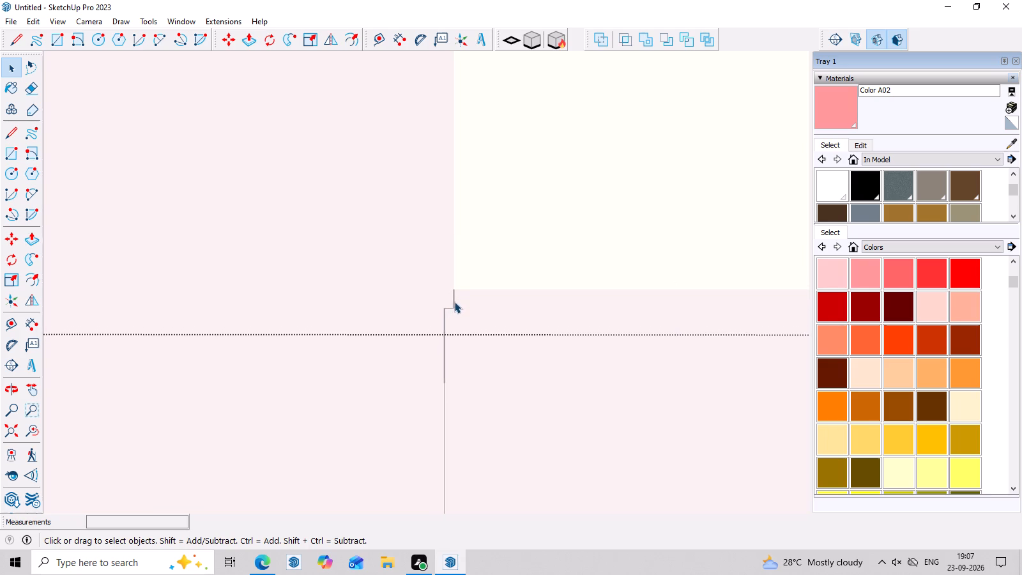
key("Escape")
left_click(454, 371)
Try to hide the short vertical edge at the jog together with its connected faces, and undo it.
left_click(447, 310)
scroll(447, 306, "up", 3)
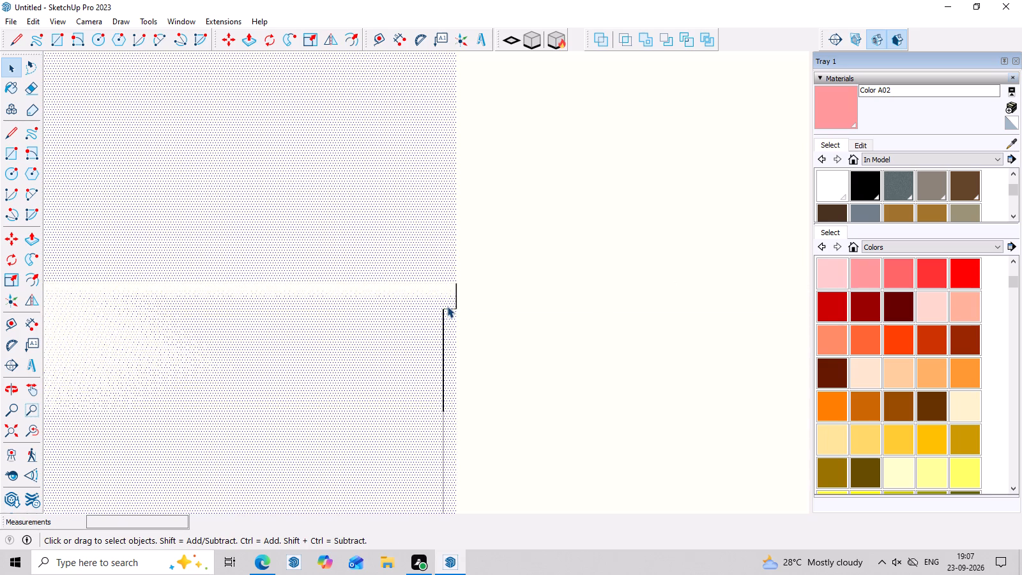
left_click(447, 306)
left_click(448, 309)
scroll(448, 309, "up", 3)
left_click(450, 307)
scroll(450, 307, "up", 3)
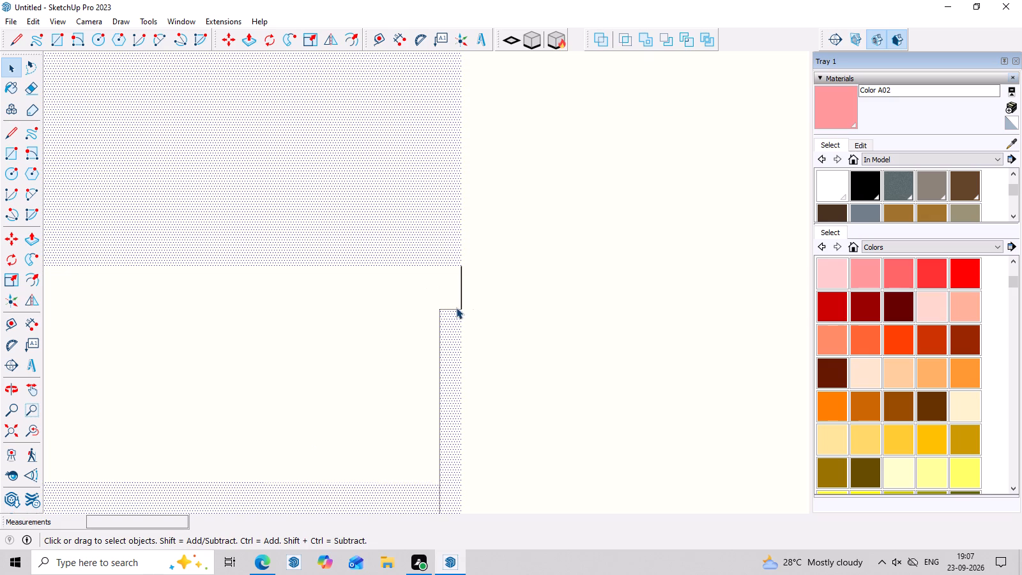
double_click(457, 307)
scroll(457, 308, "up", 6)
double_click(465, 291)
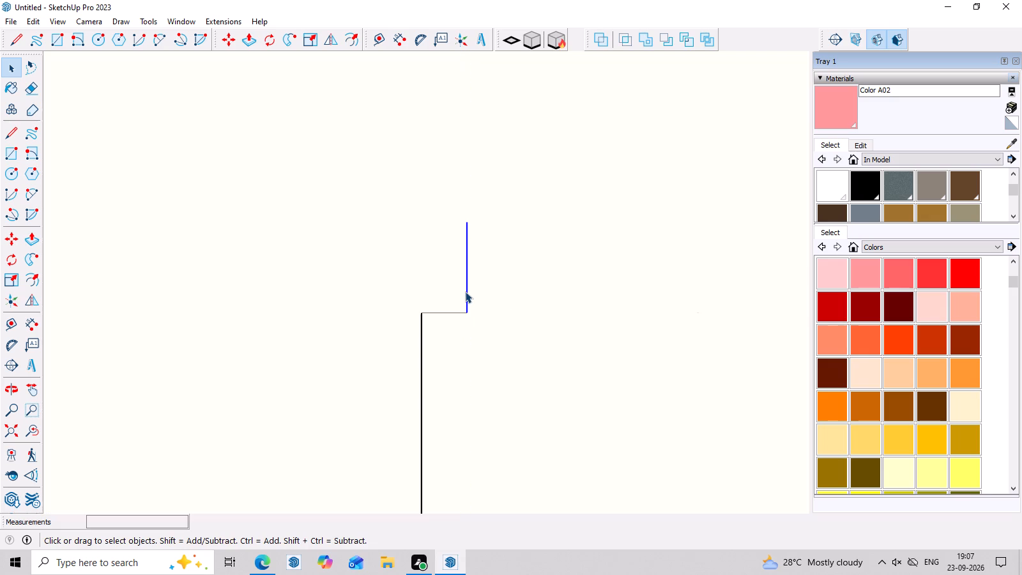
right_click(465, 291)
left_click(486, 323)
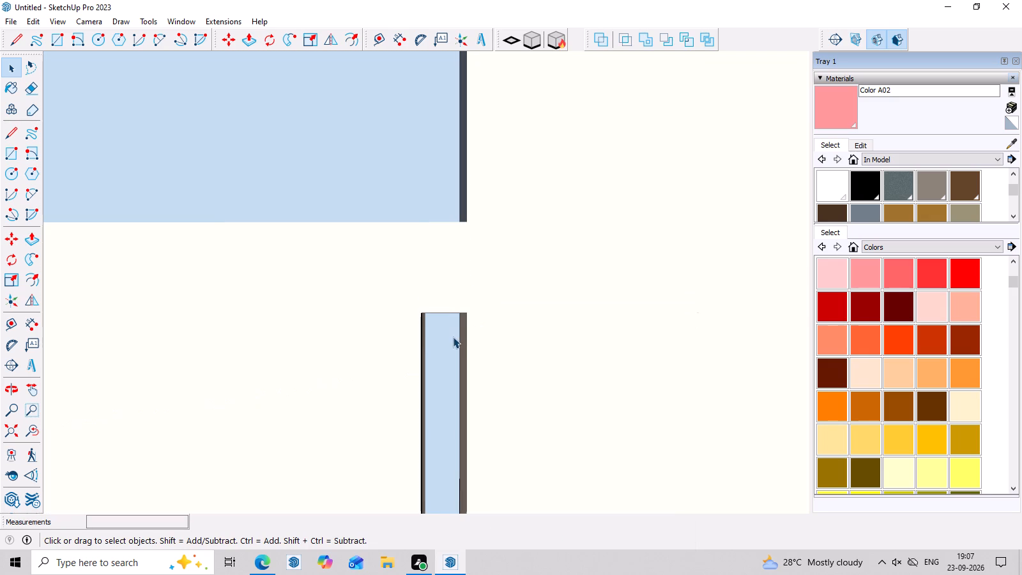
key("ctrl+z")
Hide only the short vertical edge above the jog on the outer side wall.
left_click(468, 303)
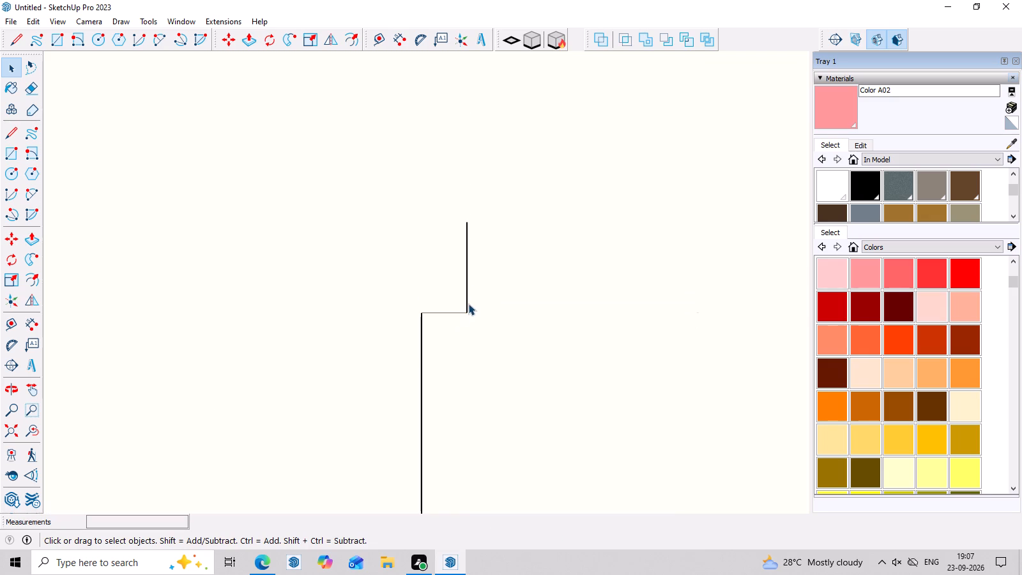
right_click(468, 304)
left_click(483, 341)
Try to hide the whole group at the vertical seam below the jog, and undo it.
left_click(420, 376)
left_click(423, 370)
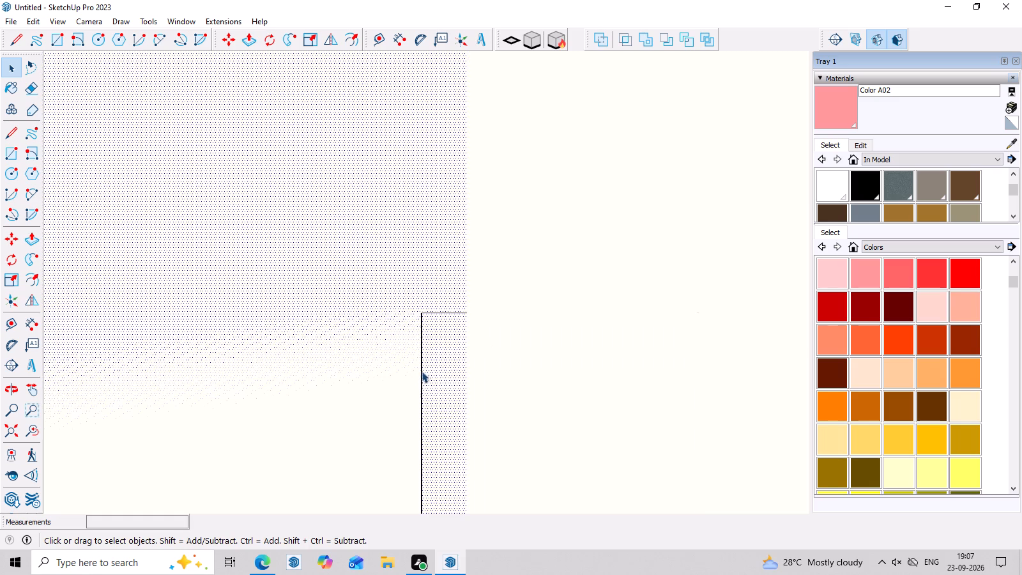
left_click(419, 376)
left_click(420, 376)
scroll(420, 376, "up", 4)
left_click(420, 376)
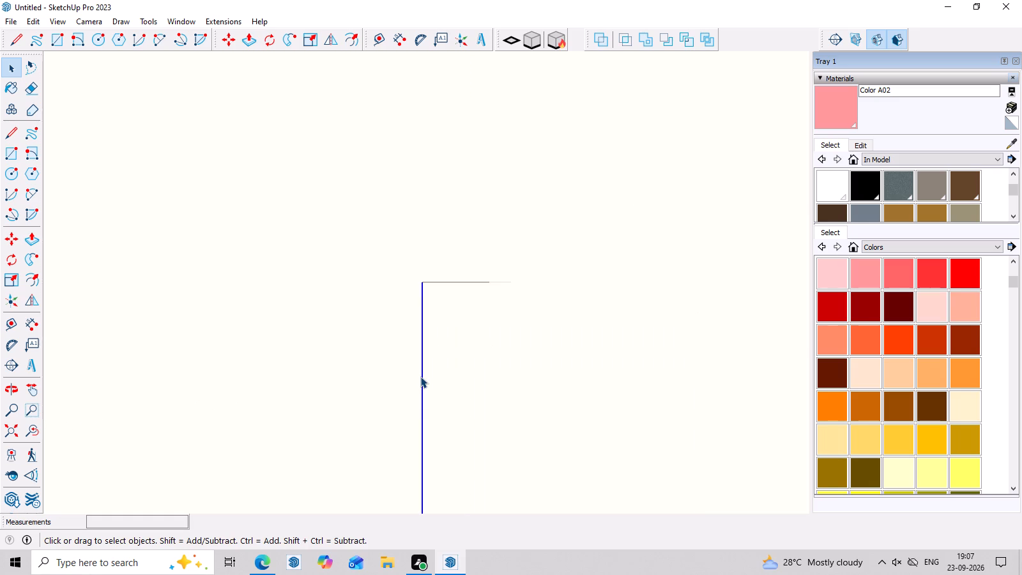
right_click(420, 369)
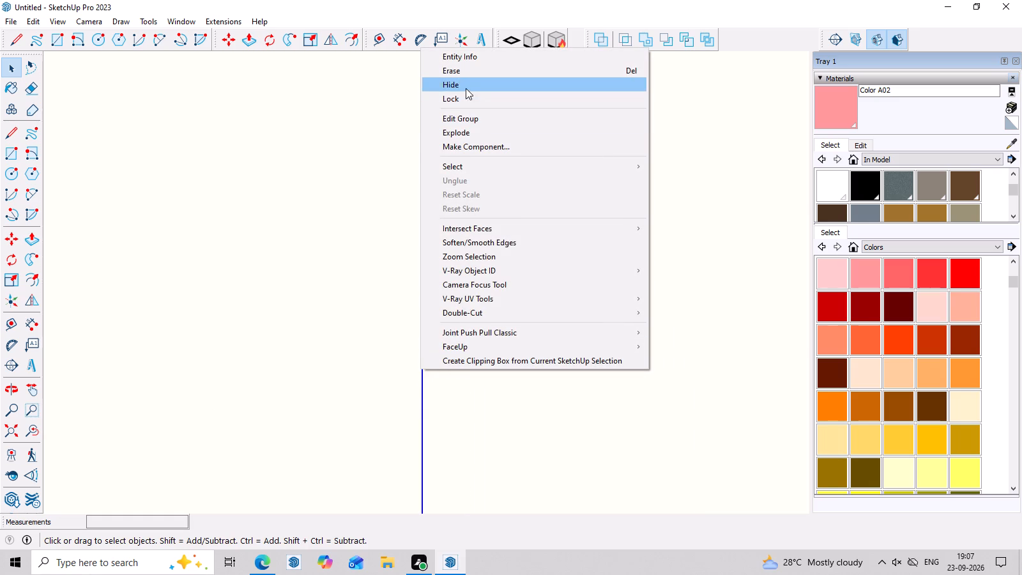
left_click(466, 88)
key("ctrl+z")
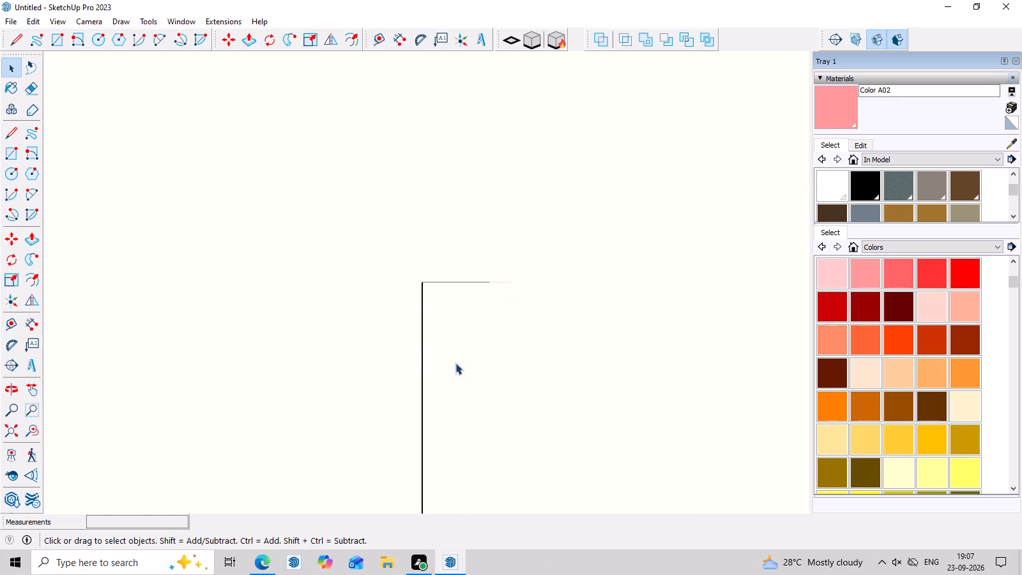
Open the group below the jog and hide its vertical seam edge.
double_click(422, 397)
scroll(422, 397, "up", 3)
left_click(422, 397)
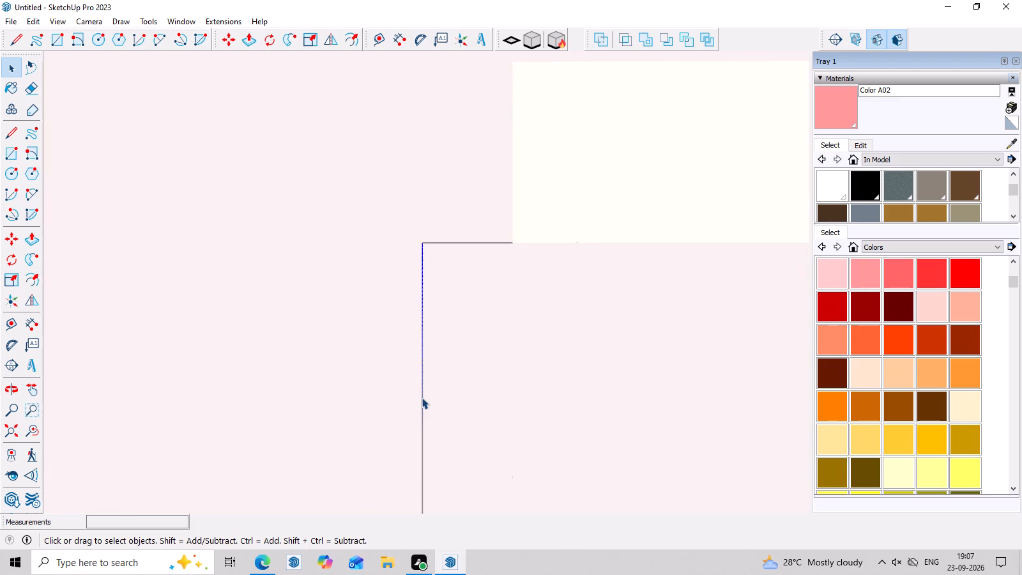
scroll(422, 397, "up", 4)
right_click(422, 394)
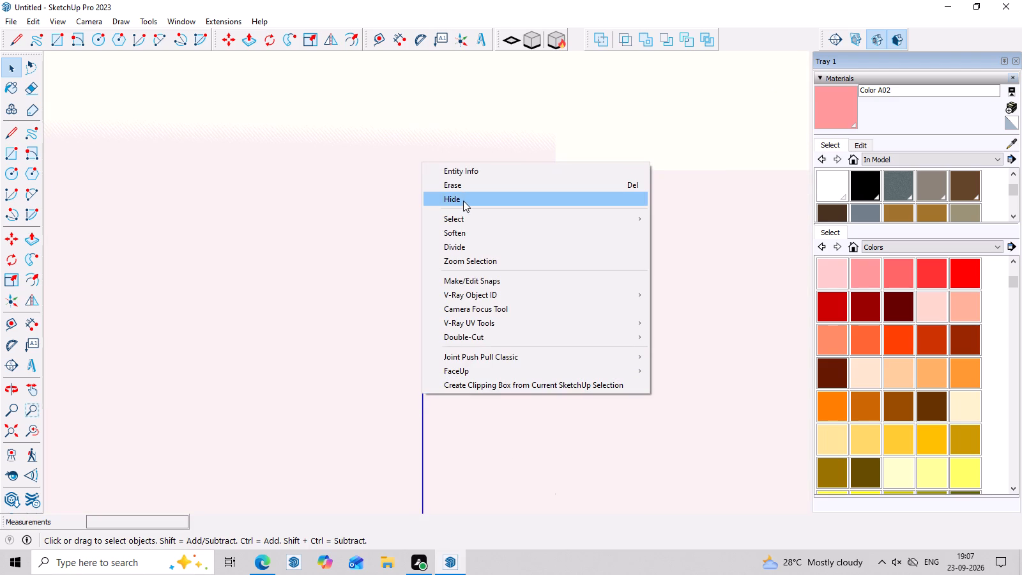
left_click(464, 201)
Hide the short horizontal edge that forms the top of the jog inside the open group.
left_click(510, 169)
scroll(510, 169, "up", 3)
triple_click(510, 169)
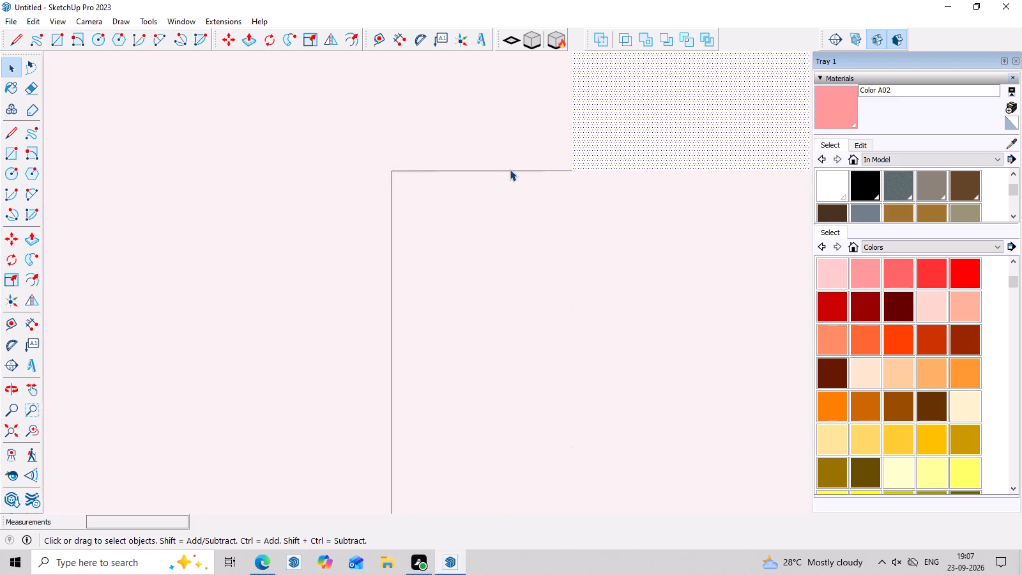
scroll(510, 171, "up", 3)
left_click(510, 171)
right_click(510, 171)
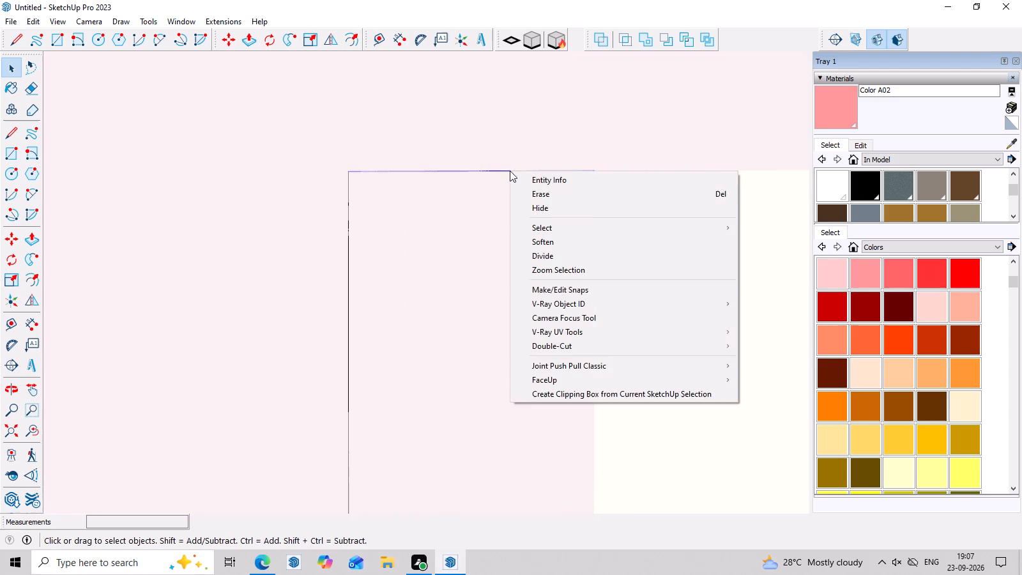
left_click(528, 209)
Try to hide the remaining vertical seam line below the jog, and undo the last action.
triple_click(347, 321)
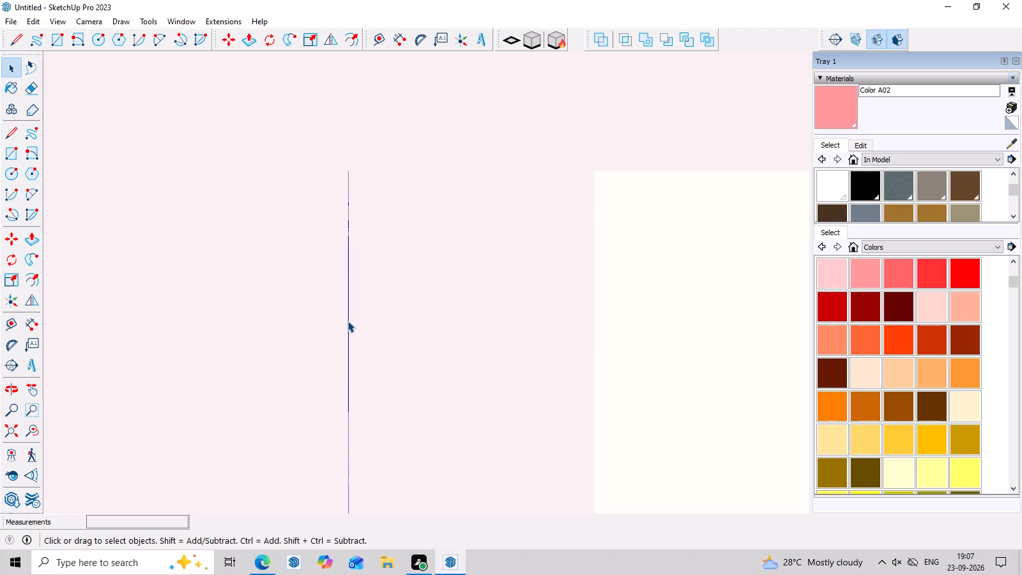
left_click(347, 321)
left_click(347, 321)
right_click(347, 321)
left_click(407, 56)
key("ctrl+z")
Hide the remaining vertical seam edge below the jog and leave the group.
left_click(349, 292)
left_click(346, 296)
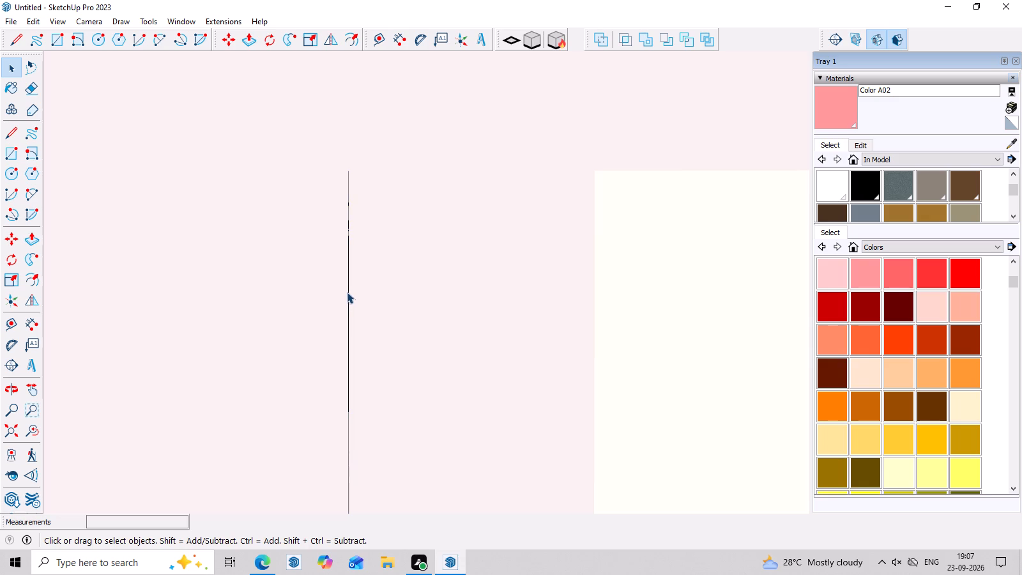
left_click(347, 292)
right_click(347, 292)
left_click(379, 332)
scroll(379, 310, "down", 5)
scroll(383, 286, "down", 17)
scroll(402, 270, "down", 15)
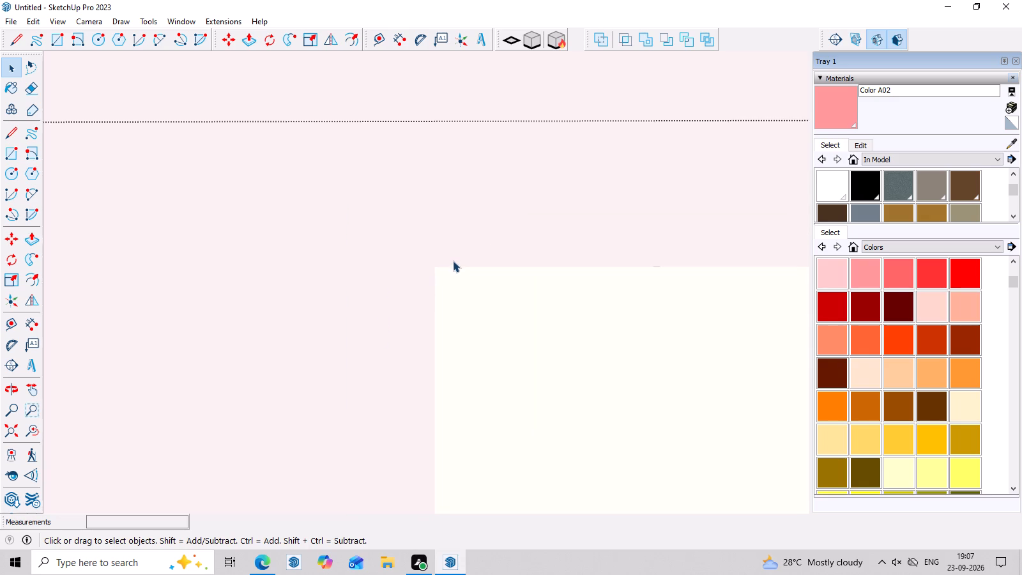
scroll(453, 261, "down", 14)
key("Escape")
Examine the house exterior from the outer side wall, underside, opposite side wall and front elevation.
scroll(420, 334, "down", 4)
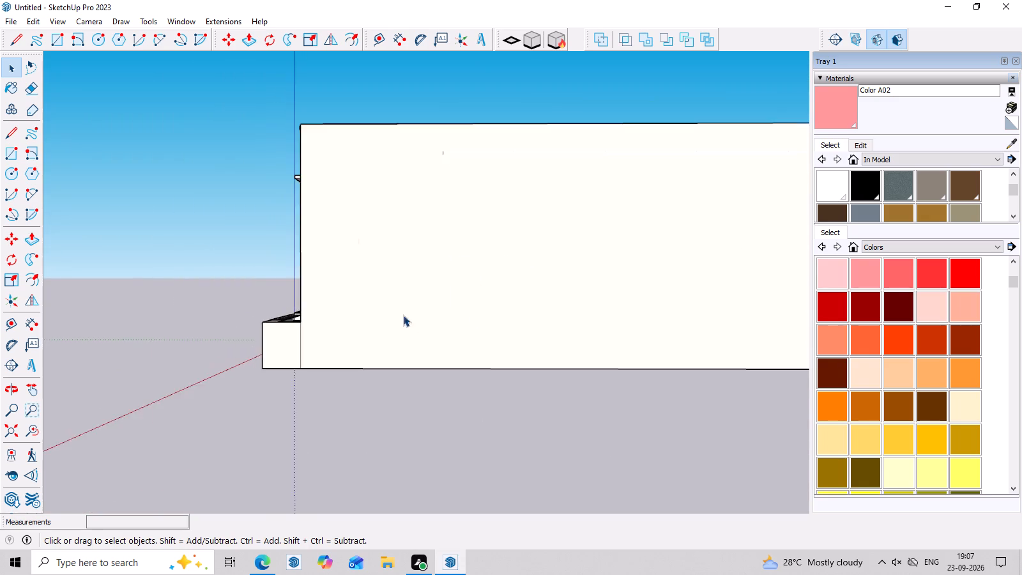
scroll(403, 315, "down", 5)
middle_click_drag(383, 325, 638, 354)
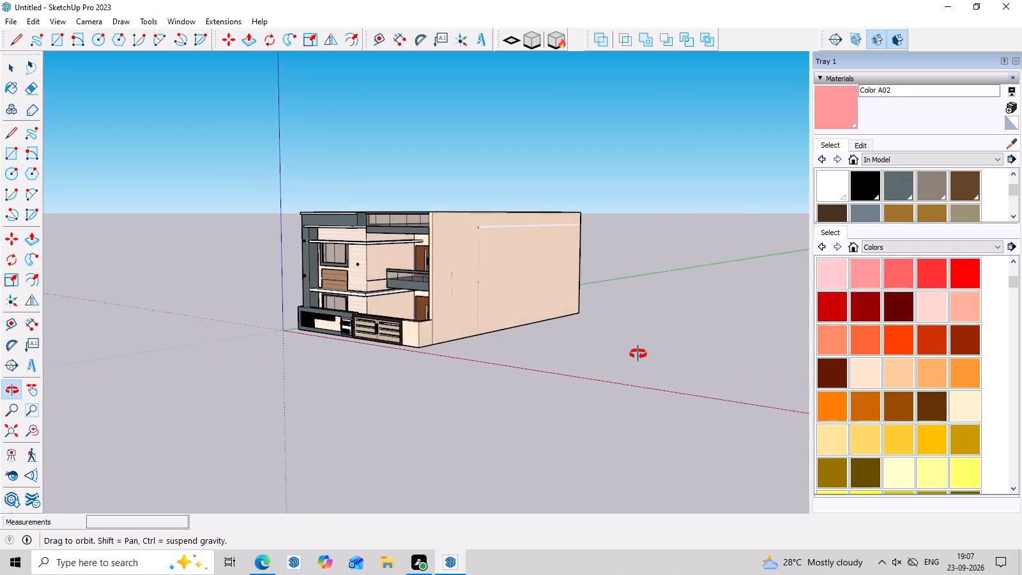
middle_click_drag(638, 354, 434, 80)
middle_click_drag(468, 275, 0, 312)
middle_click_drag(125, 274, 0, 195)
middle_click_drag(979, 338, 365, 344)
middle_click_drag(850, 290, 425, 312)
middle_click_drag(584, 205, 452, 224)
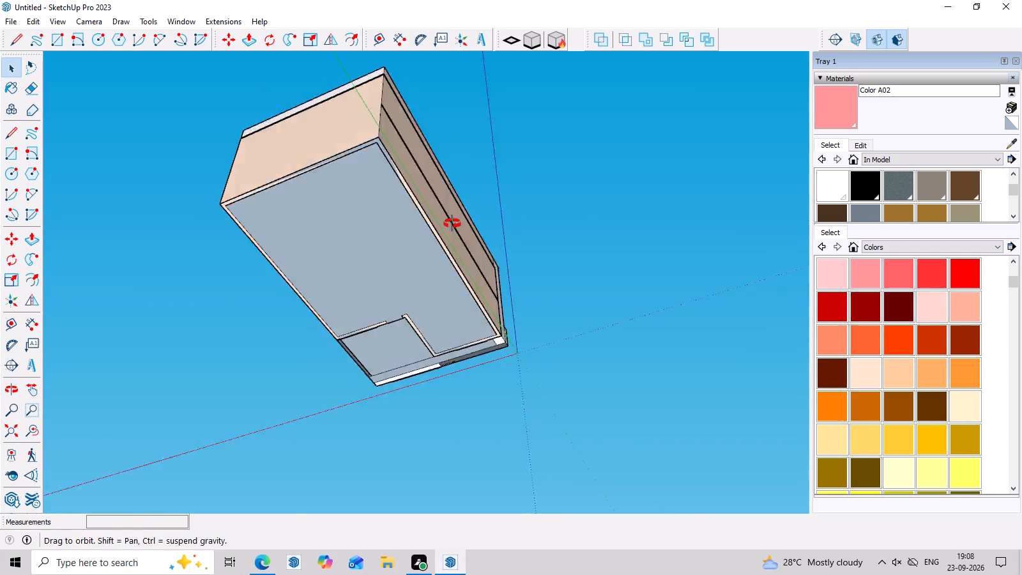
middle_click_drag(452, 224, 347, 256)
scroll(325, 270, "up", 5)
middle_click_drag(452, 192, 422, 373)
scroll(659, 376, "up", 6)
middle_click_drag(689, 297, 669, 324)
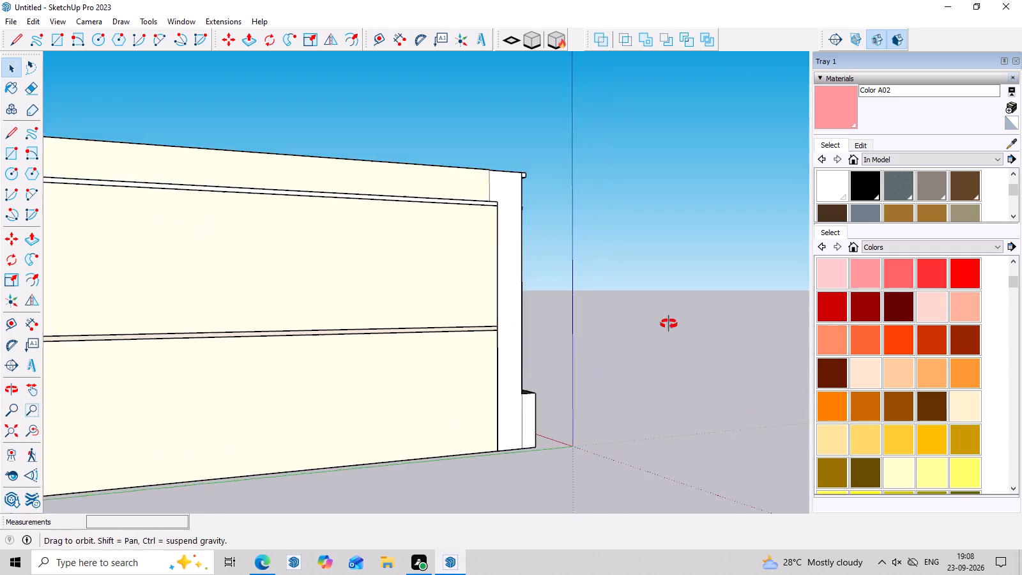
middle_click_drag(669, 324, 149, 67)
middle_click_drag(632, 344, 585, 369)
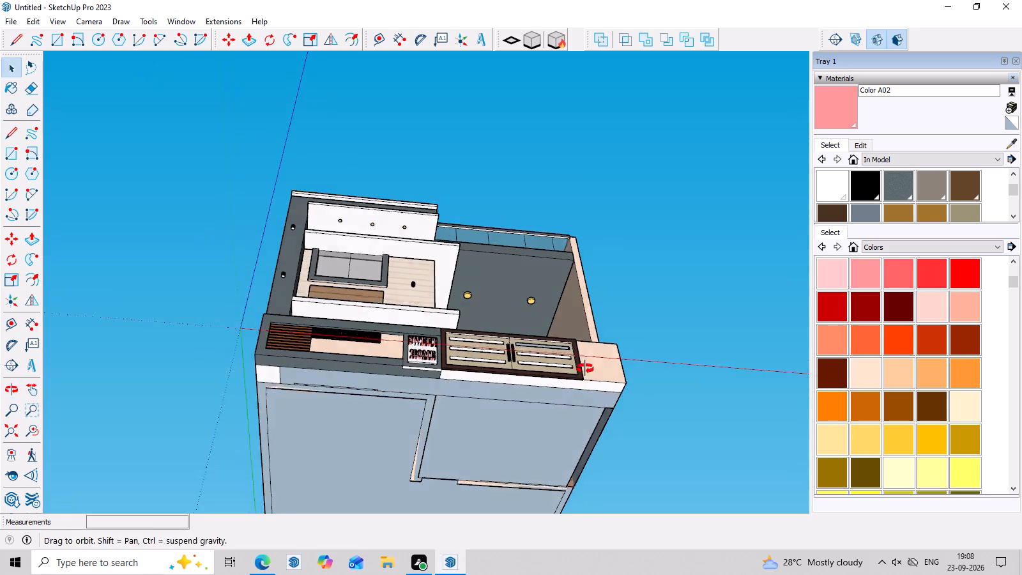
middle_click_drag(585, 369, 296, 430)
scroll(332, 418, "down", 13)
middle_click_drag(369, 457, 384, 552)
left_click(576, 404)
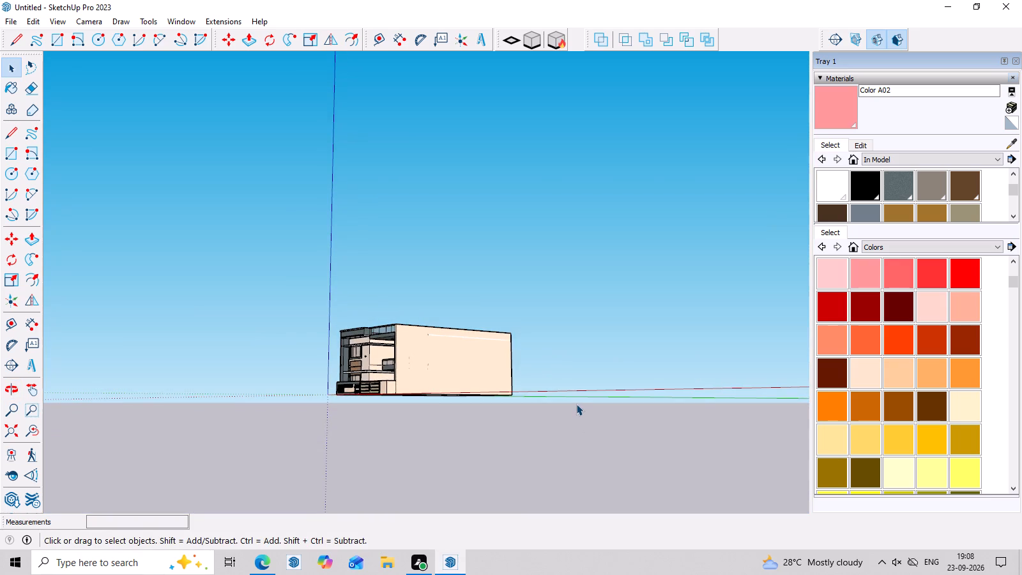
scroll(531, 364, "up", 3)
middle_click_drag(529, 388, 774, 441)
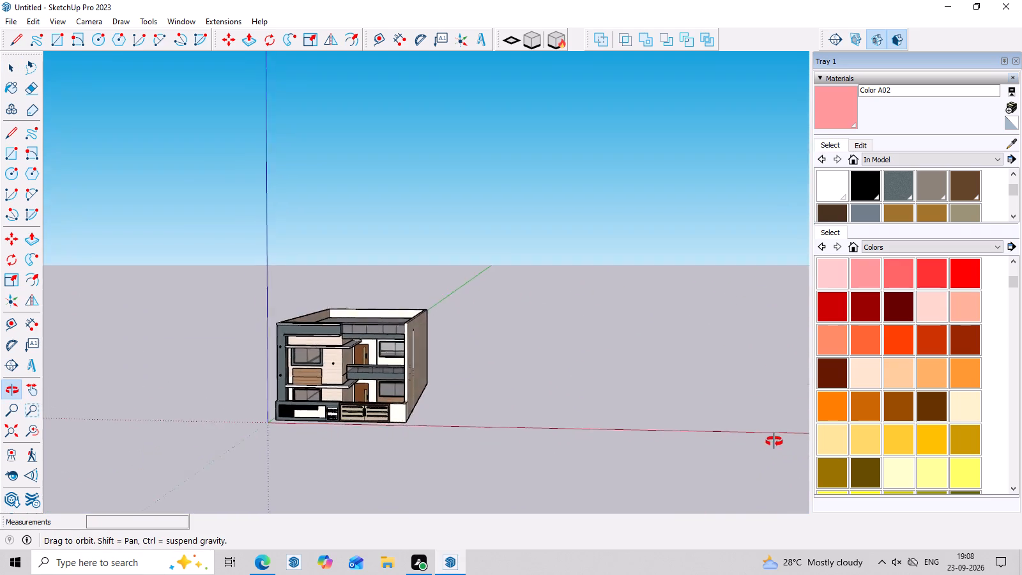
middle_click_drag(774, 441, 424, 431)
scroll(421, 431, "up", 3)
middle_click_drag(461, 449, 544, 447)
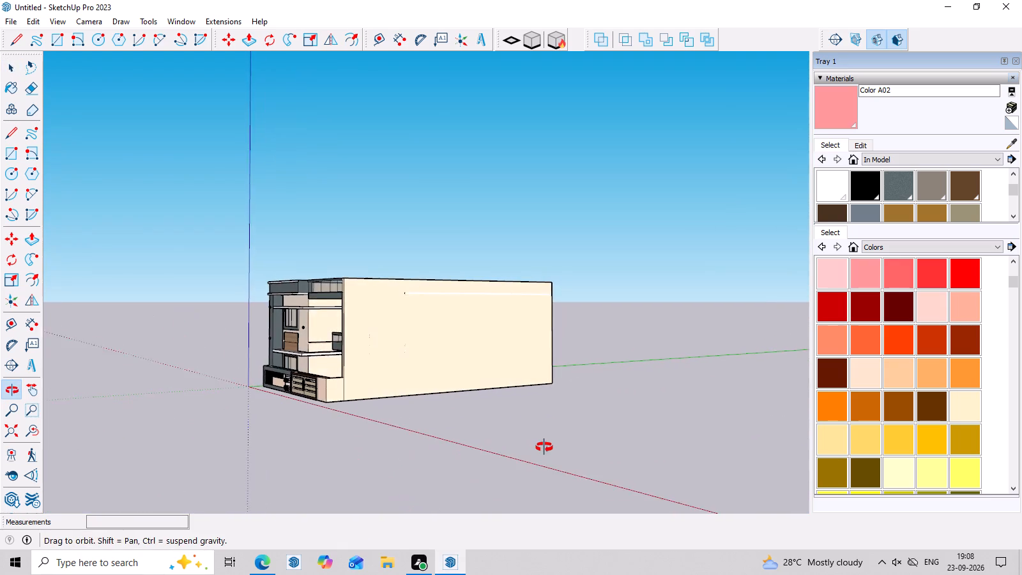
middle_click_drag(544, 447, 556, 447)
middle_click_drag(309, 449, 701, 456)
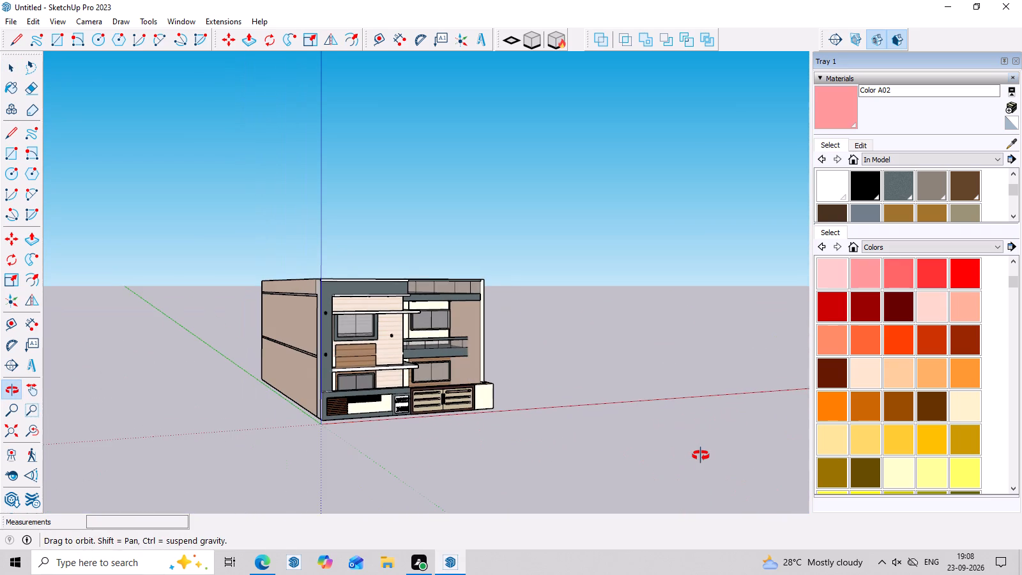
middle_click_drag(701, 456, 545, 474)
scroll(535, 471, "up", 4)
middle_click_drag(530, 467, 565, 411)
scroll(295, 413, "up", 2)
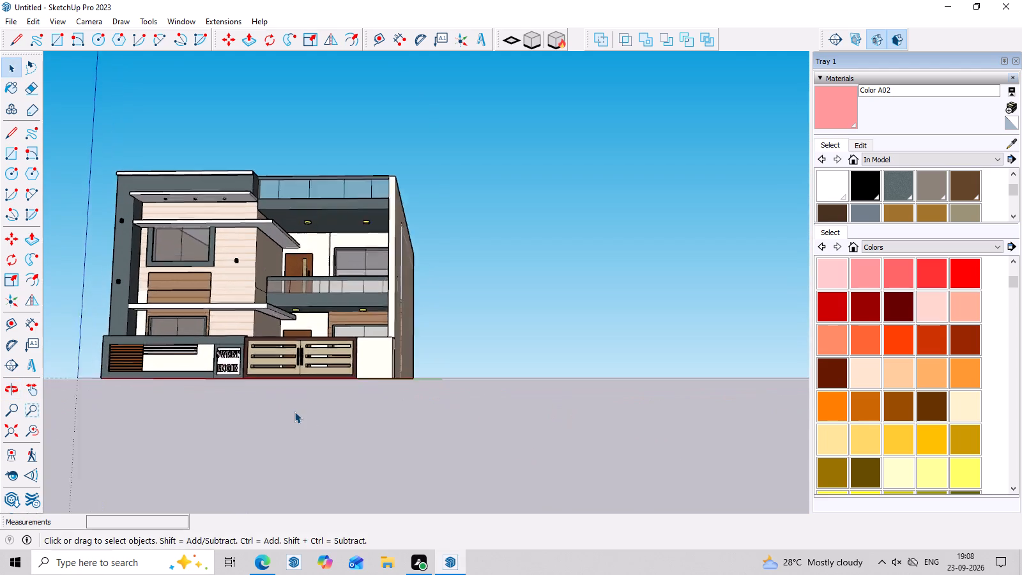
Examine the house's front elevation at eye level, from below and from above over the roof terrace.
scroll(294, 411, "up", 3)
middle_click_drag(464, 436, 478, 509)
scroll(434, 427, "down", 5)
scroll(290, 325, "up", 2)
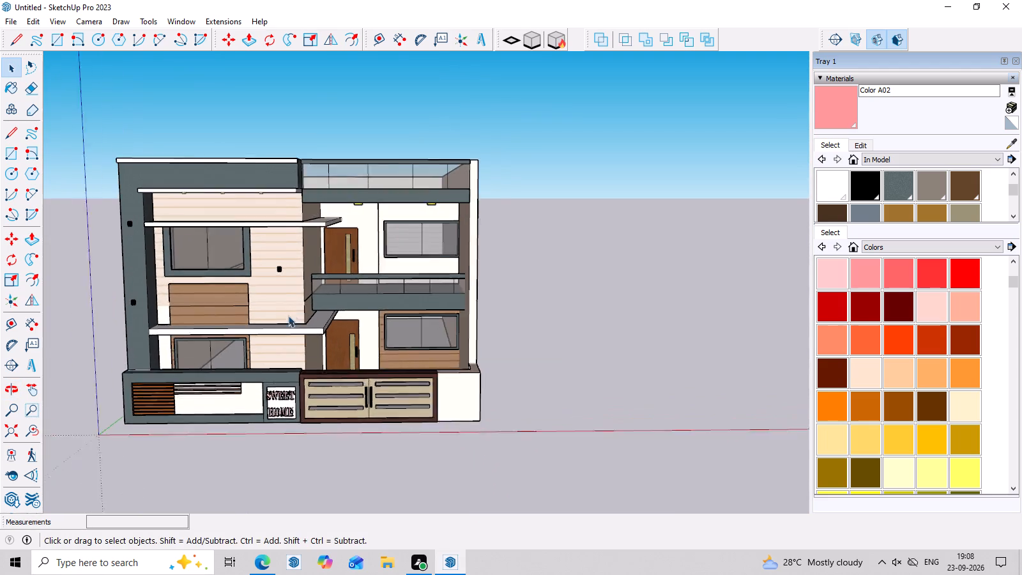
scroll(288, 316, "up", 4)
scroll(292, 305, "down", 3)
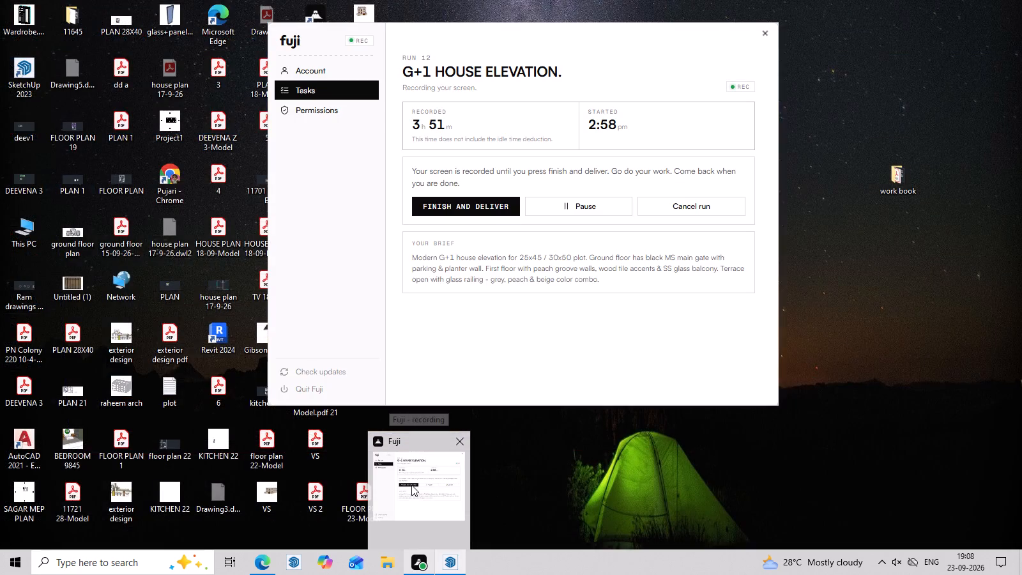
scroll(491, 315, "down", 6)
middle_click_drag(482, 345, 490, 252)
scroll(386, 251, "up", 4)
scroll(316, 235, "up", 3)
middle_click_drag(384, 239, 367, 307)
scroll(367, 307, "up", 4)
scroll(367, 307, "down", 9)
middle_click_drag(517, 364, 517, 433)
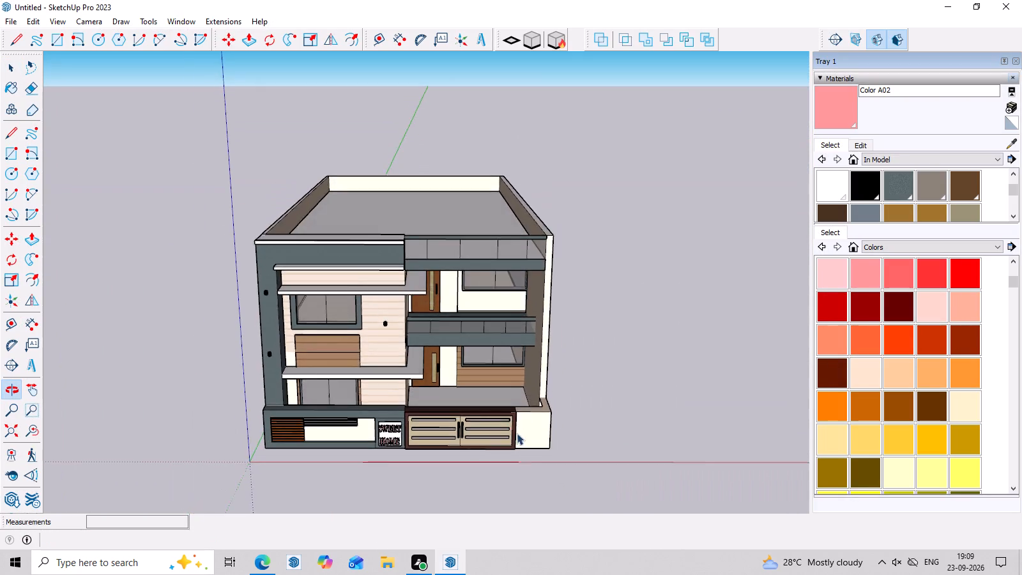
scroll(517, 433, "up", 4)
middle_click_drag(517, 433, 525, 379)
middle_click_drag(624, 372, 617, 373)
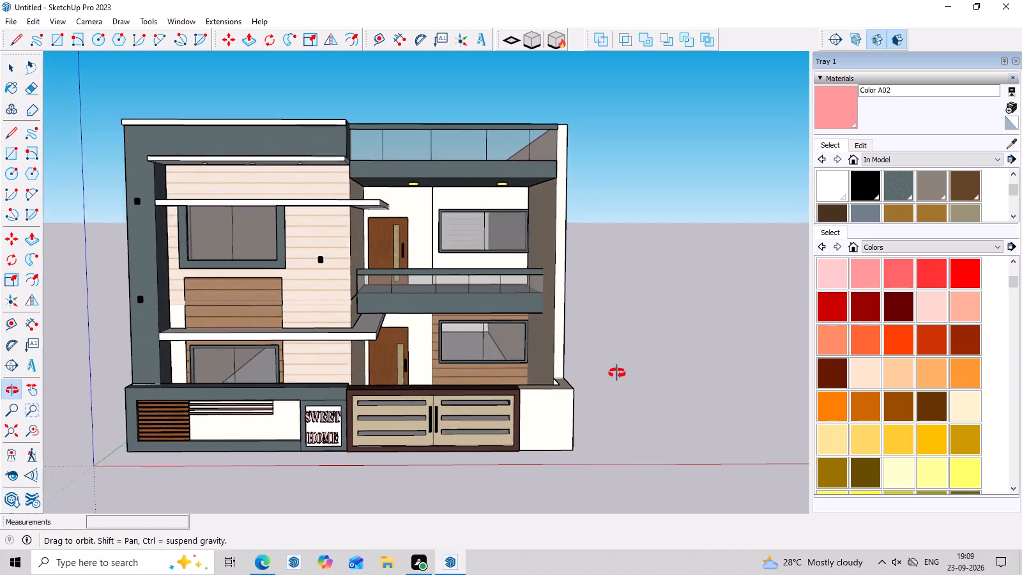
middle_click_drag(617, 373, 556, 379)
scroll(551, 364, "up", 3)
scroll(551, 363, "down", 3)
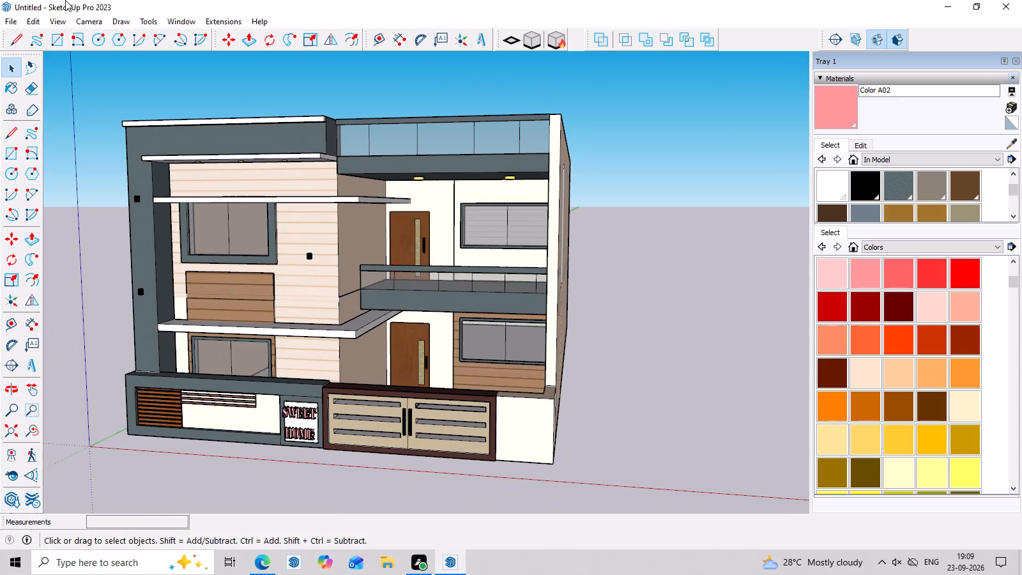
Inspect the front elevation together with the outer side wall from several corner angles, ending on a frontal view.
middle_click_drag(65, 0, 74, 0)
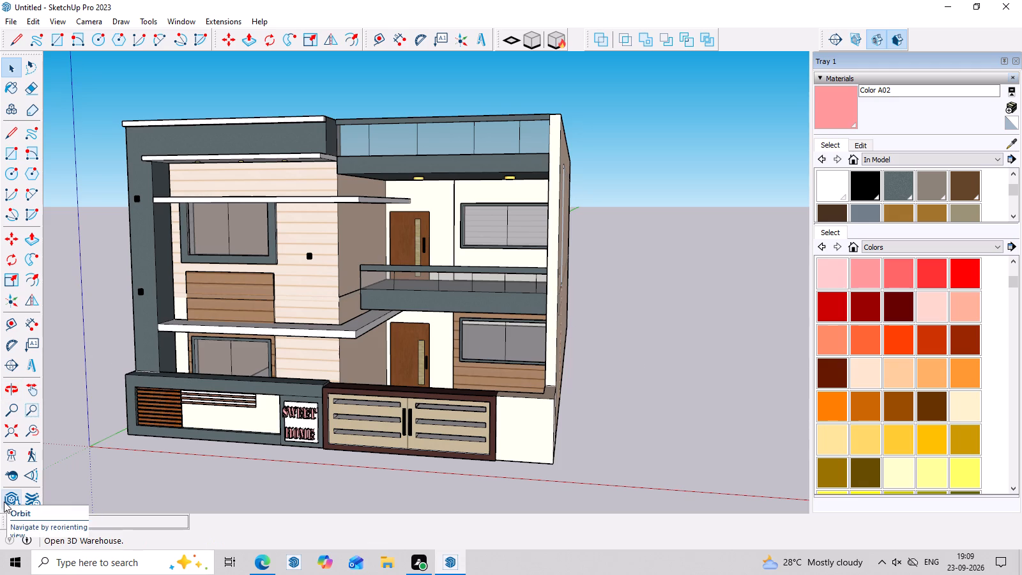
scroll(167, 393, "down", 4)
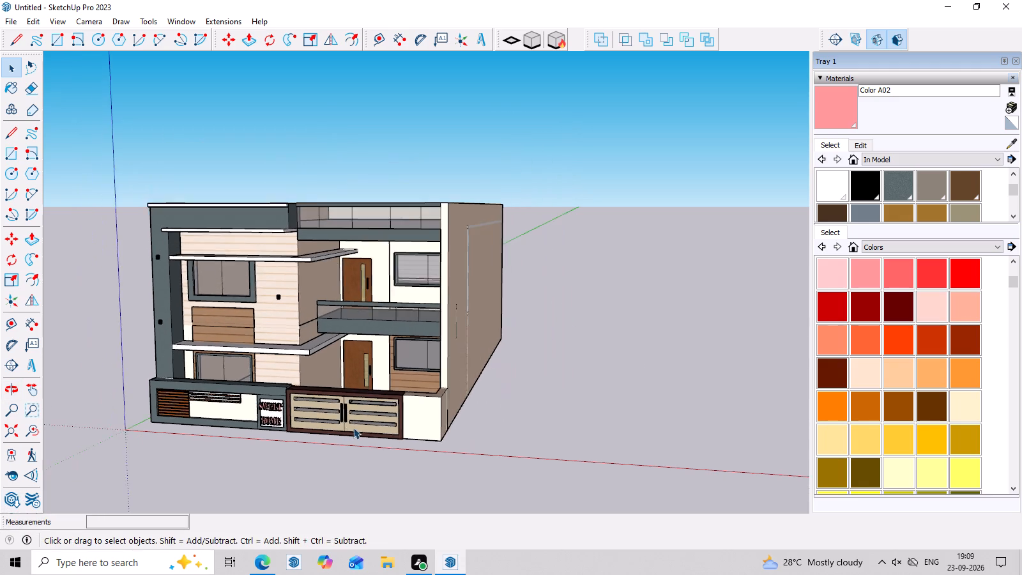
middle_click_drag(355, 427, 381, 429)
scroll(378, 429, "up", 4)
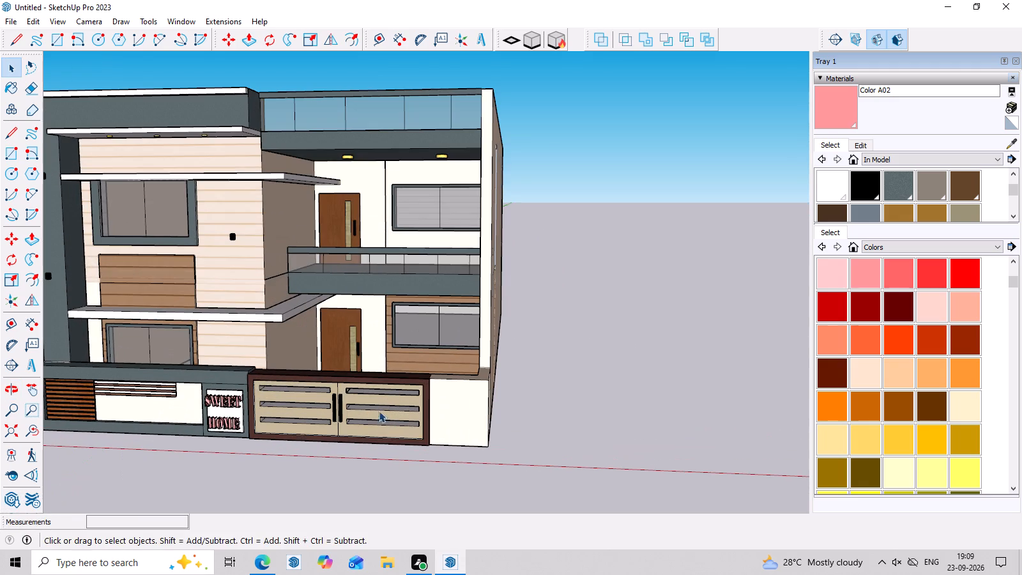
scroll(369, 369, "down", 8)
scroll(148, 310, "up", 8)
middle_click_drag(229, 303, 171, 282)
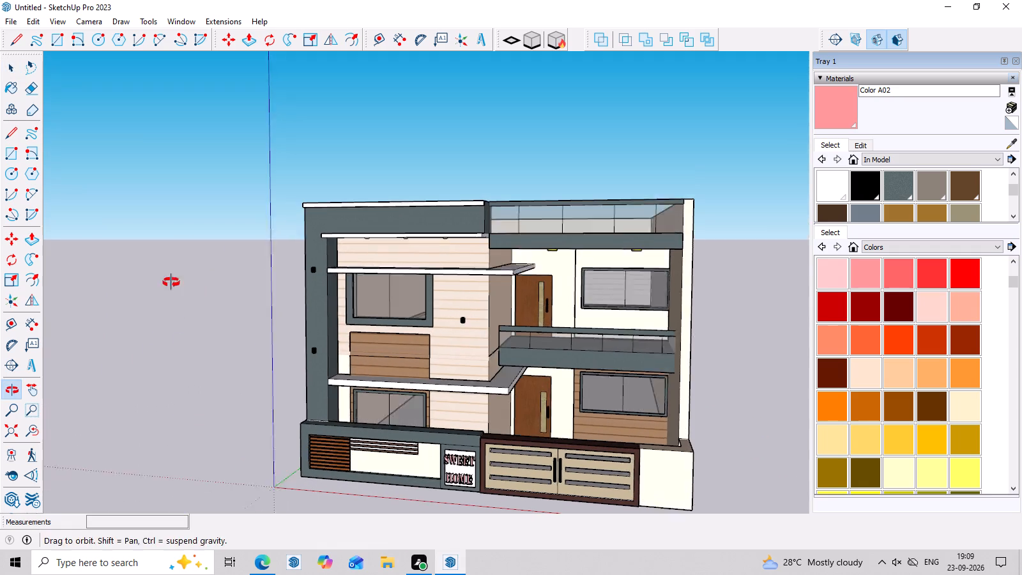
middle_click_drag(171, 282, 164, 280)
scroll(171, 285, "down", 4)
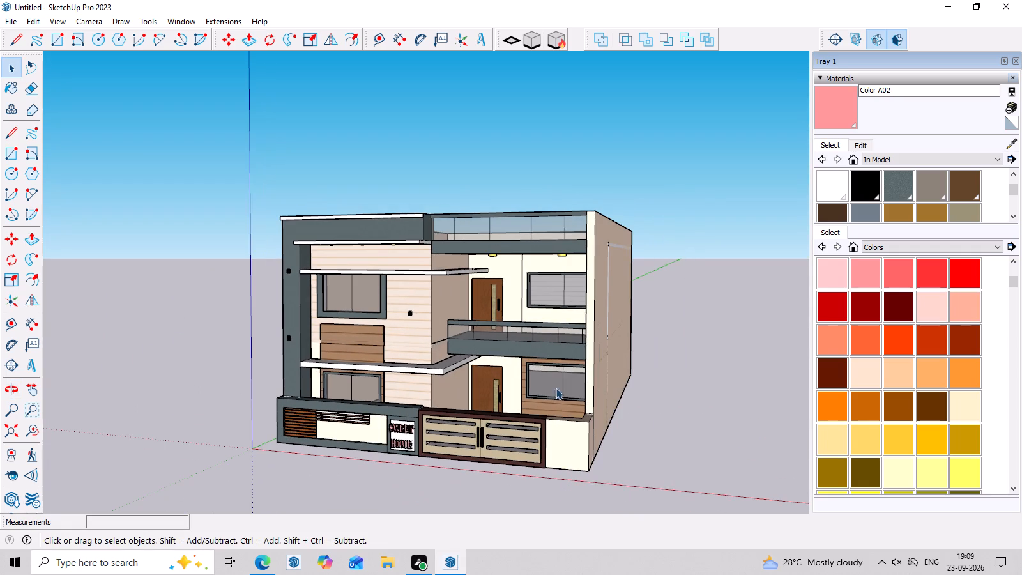
middle_click_drag(536, 417, 537, 388)
scroll(538, 390, "up", 6)
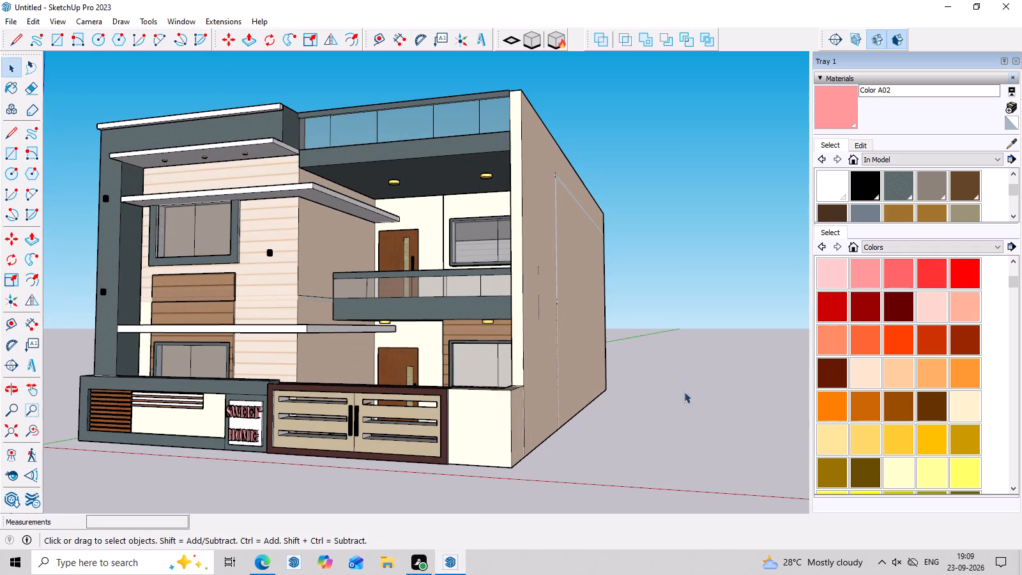
scroll(508, 344, "down", 5)
middle_click_drag(519, 373, 519, 427)
scroll(519, 428, "up", 3)
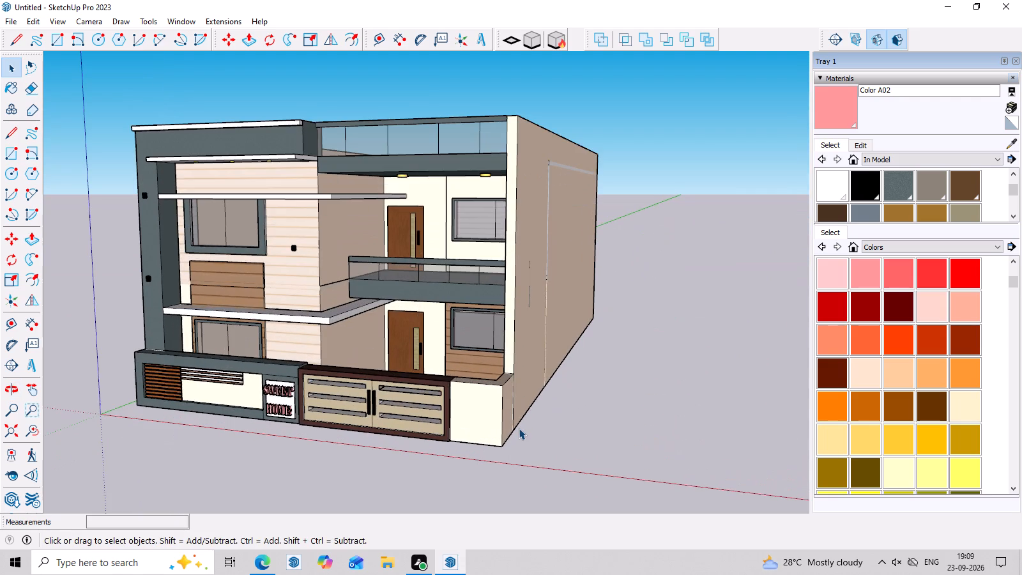
scroll(519, 428, "down", 3)
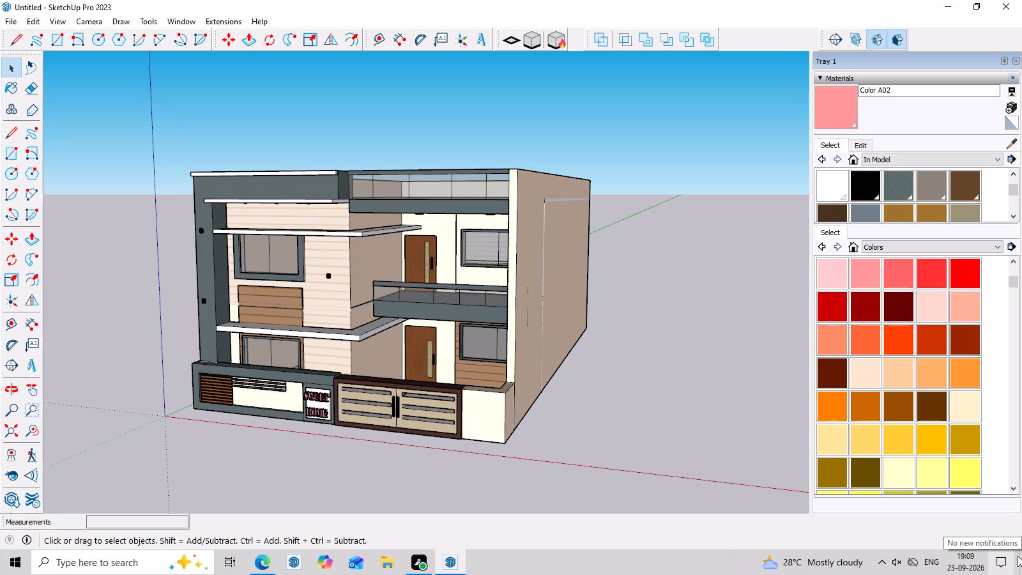
scroll(555, 247, "down", 2)
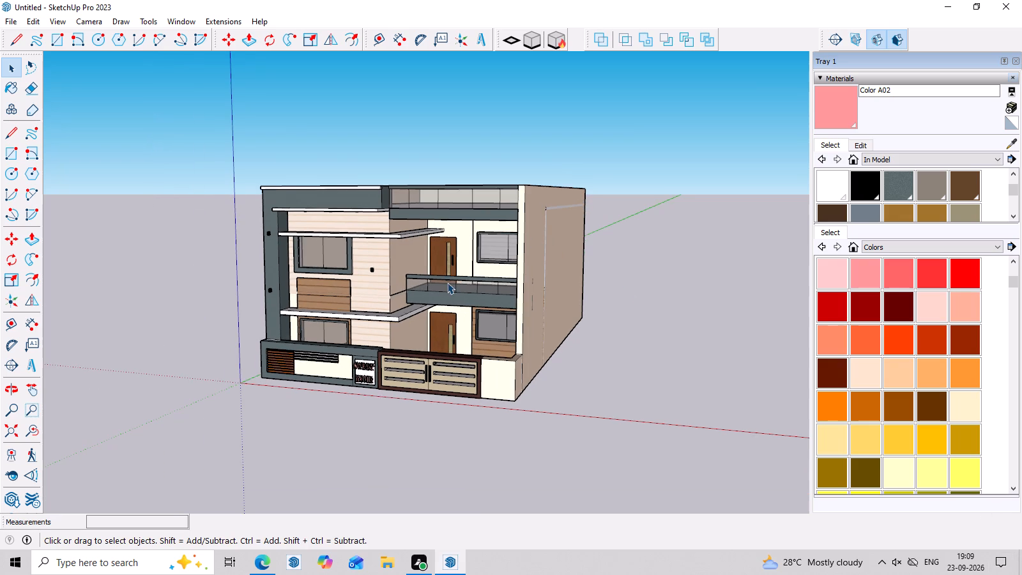
middle_click_drag(448, 276, 471, 245)
scroll(471, 245, "up", 2)
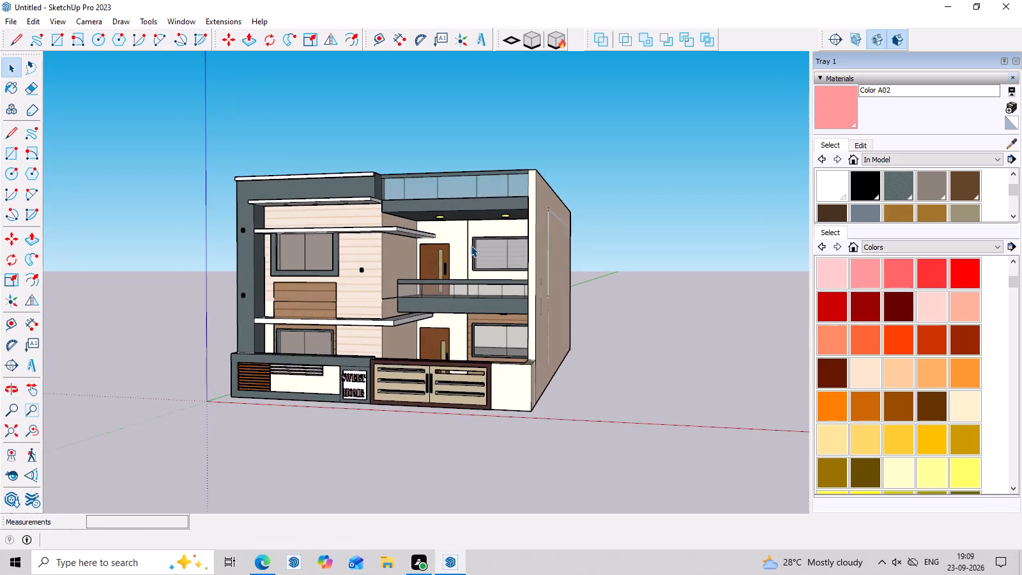
middle_click_drag(498, 403, 542, 406)
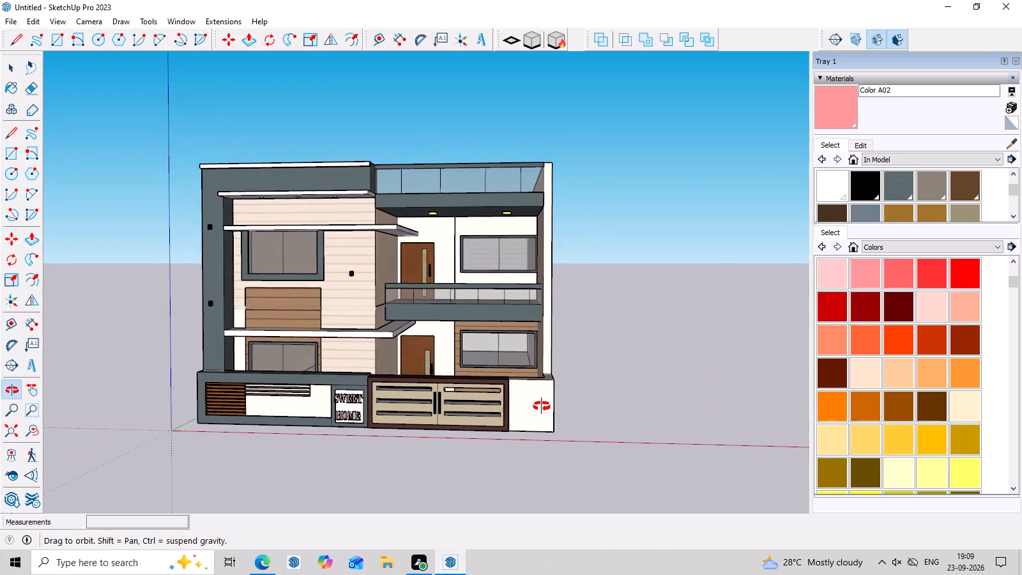
middle_click_drag(542, 406, 549, 424)
middle_click(549, 424)
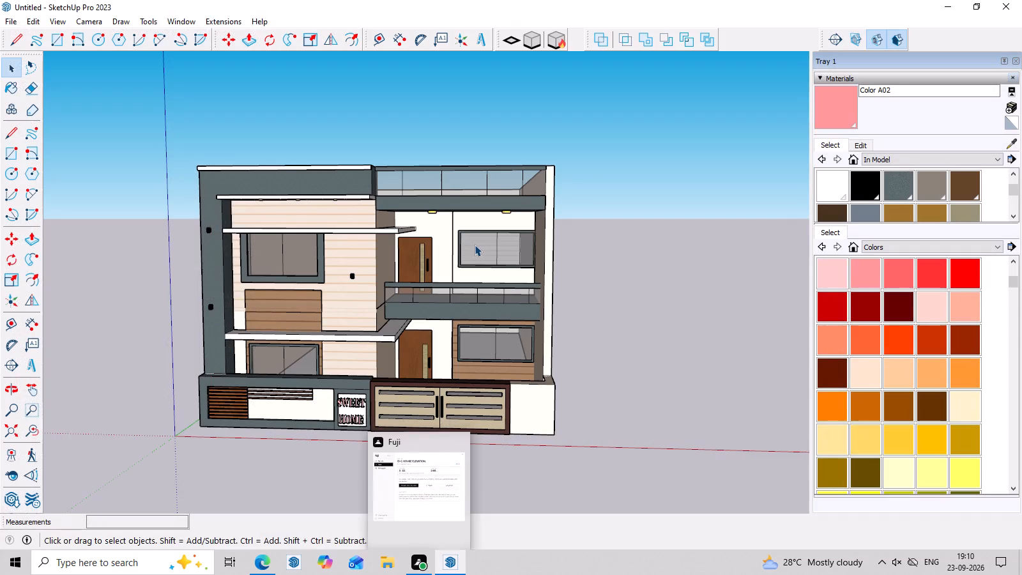
middle_click_drag(475, 245, 477, 242)
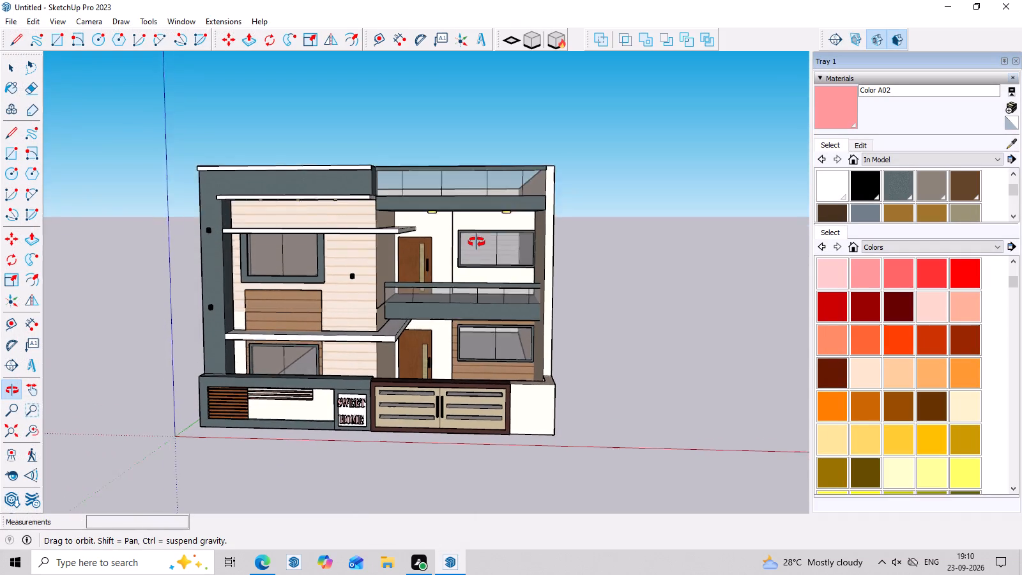
middle_click_drag(477, 242, 478, 228)
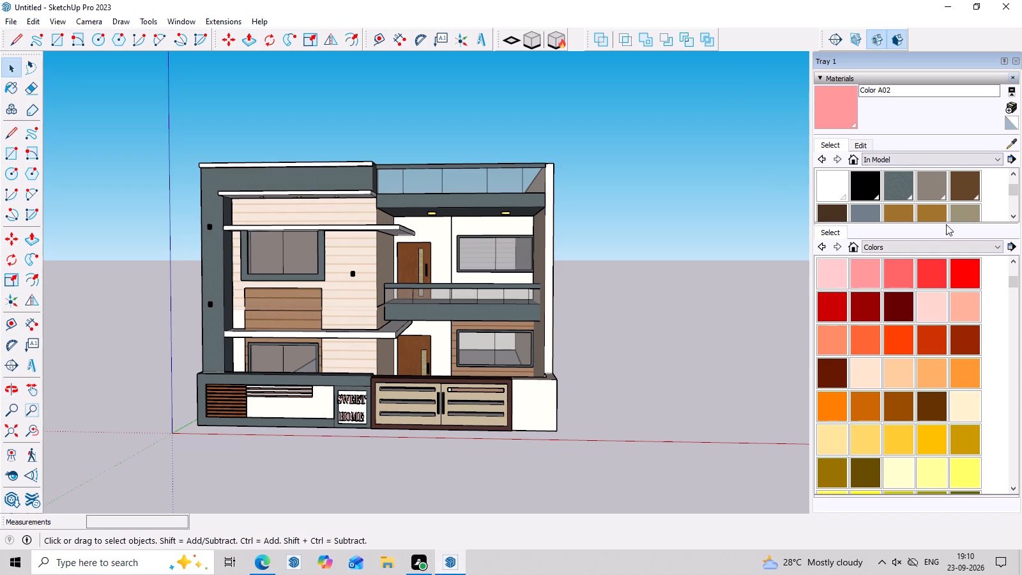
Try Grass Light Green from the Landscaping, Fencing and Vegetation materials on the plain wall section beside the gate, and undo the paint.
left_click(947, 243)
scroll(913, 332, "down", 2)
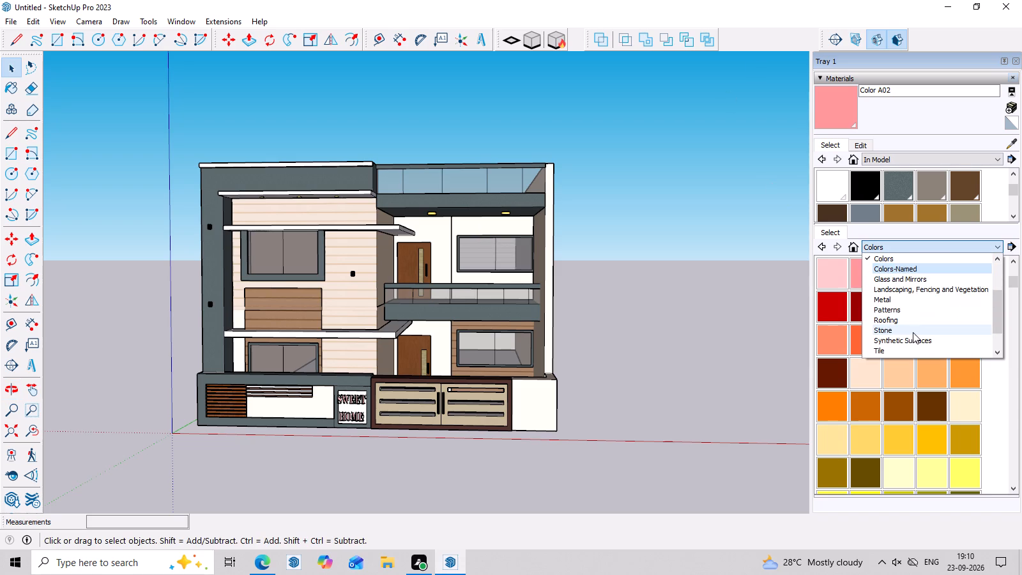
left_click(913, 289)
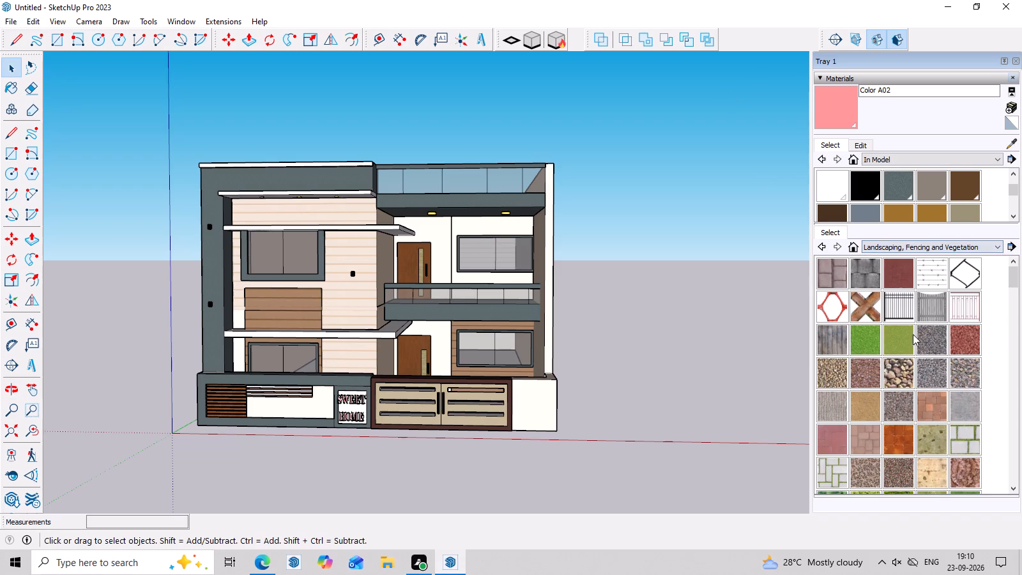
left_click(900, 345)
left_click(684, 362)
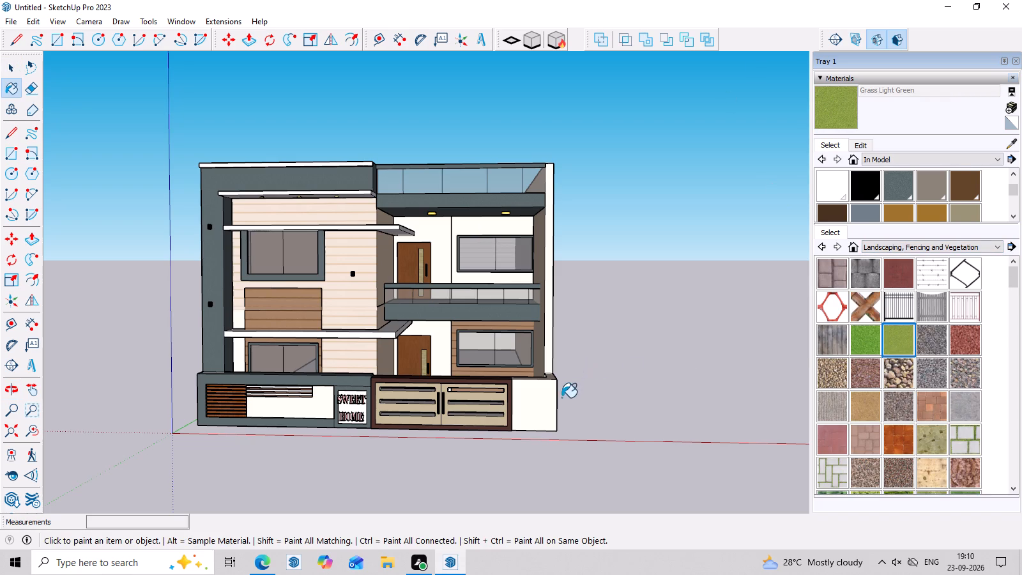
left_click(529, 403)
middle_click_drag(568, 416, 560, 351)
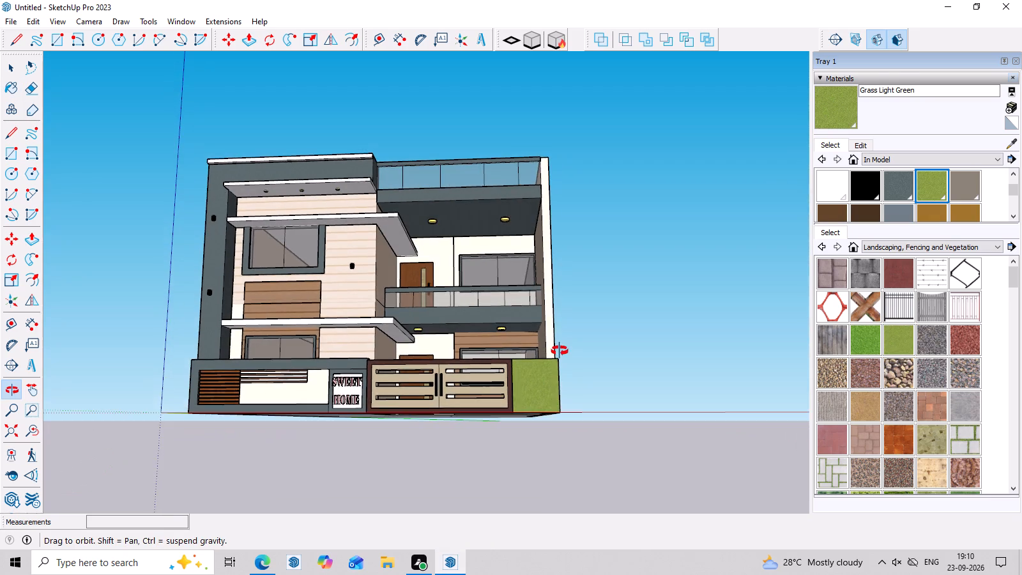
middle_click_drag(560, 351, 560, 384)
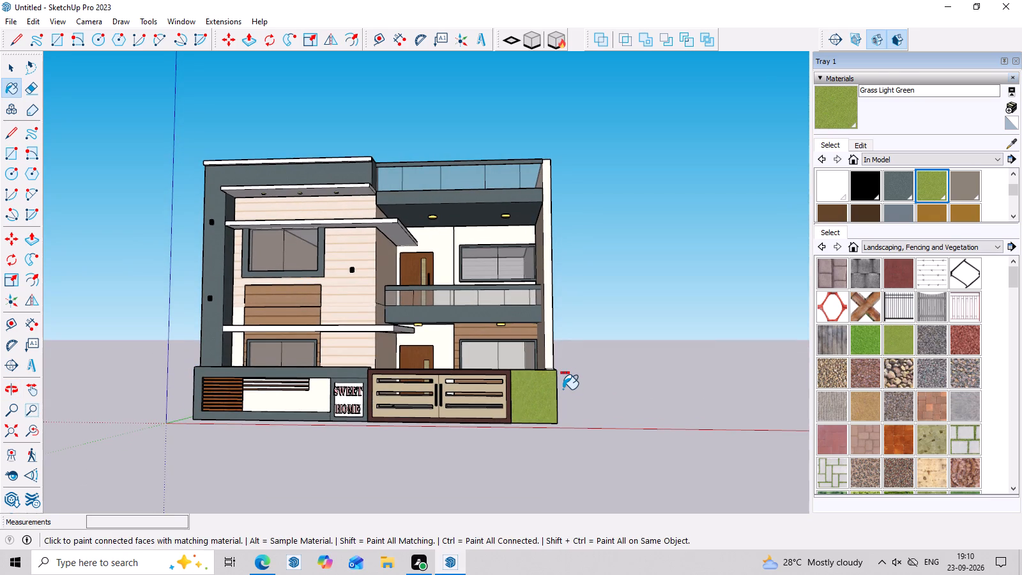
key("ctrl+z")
Look through the rest of the landscaping and vegetation materials and view the open ground around the house.
middle_click_drag(626, 407, 634, 458)
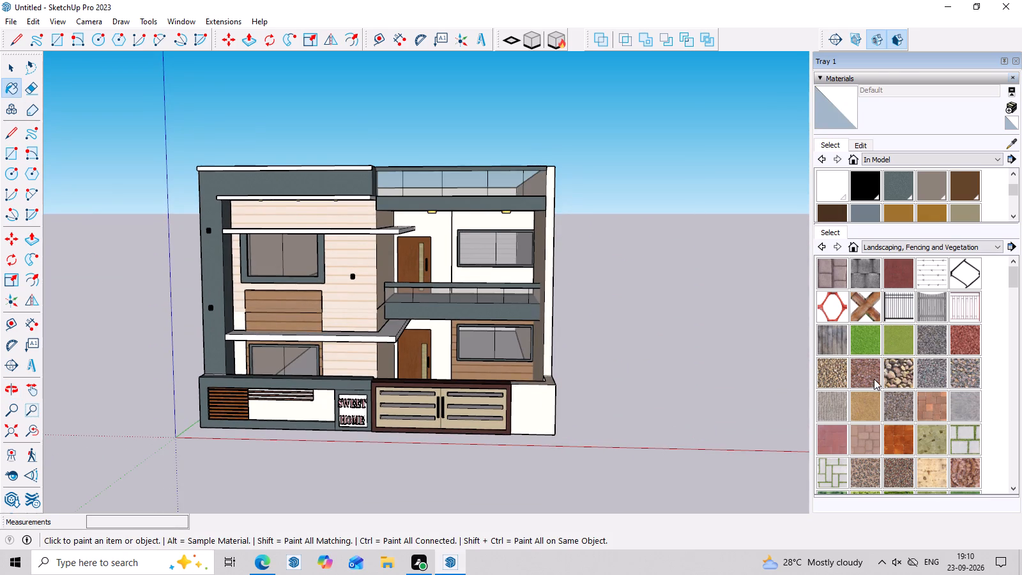
scroll(874, 379, "down", 7)
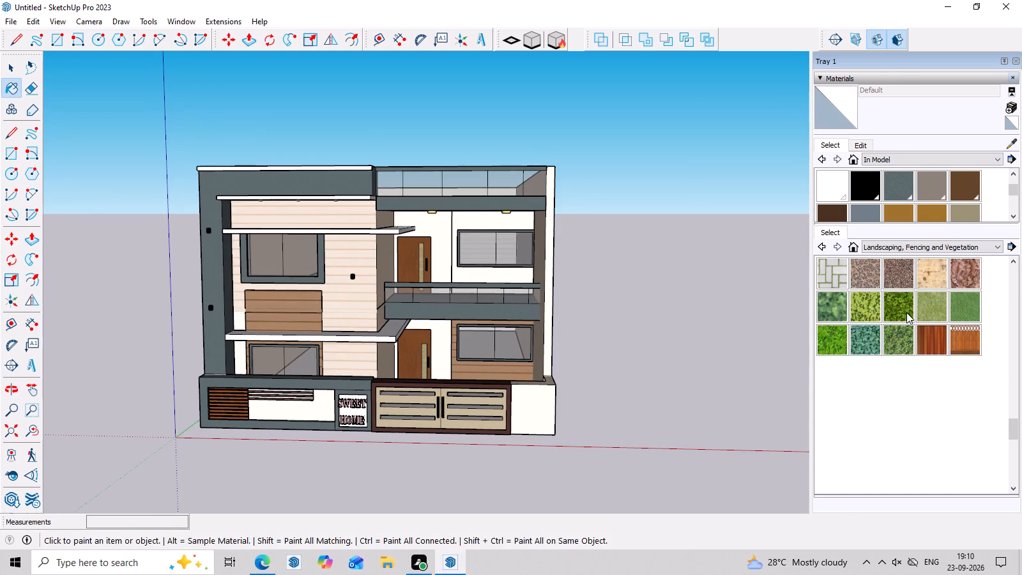
scroll(906, 312, "up", 3)
scroll(906, 312, "down", 1)
middle_click_drag(690, 354, 677, 326)
scroll(512, 289, "down", 7)
middle_click_drag(560, 374, 563, 451)
scroll(587, 413, "up", 5)
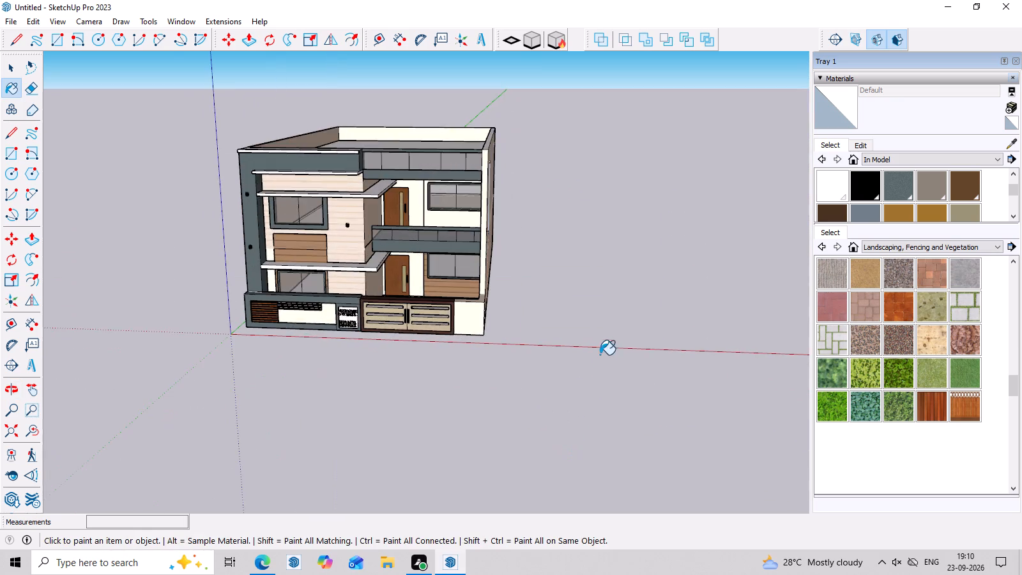
scroll(600, 355, "up", 2)
middle_click_drag(604, 338, 611, 303)
Draw an upright, front-facing circle of about 5' 10" radius centred near the red axis, on open ground beside the house.
key("Escape")
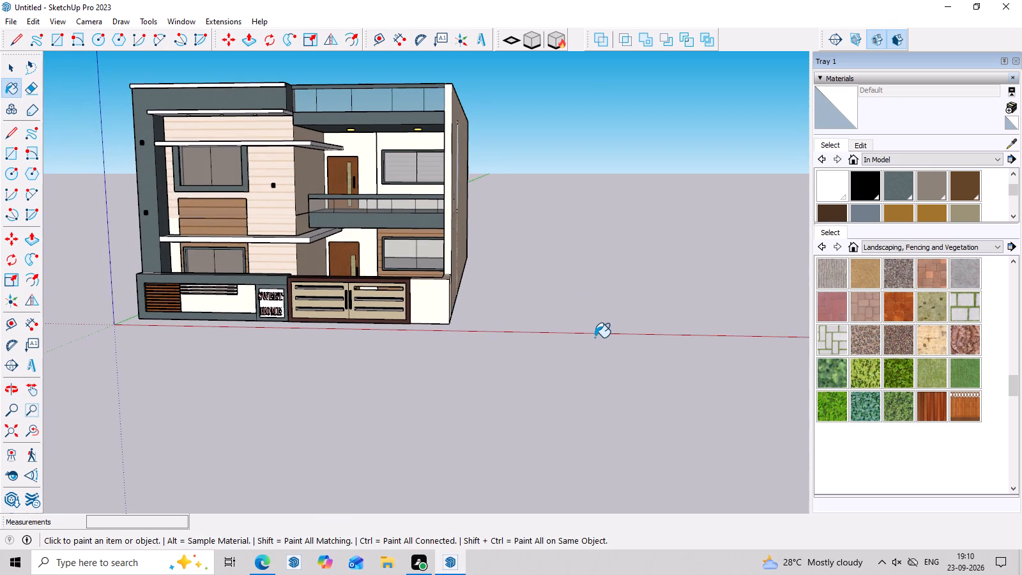
key("c")
key("Escape")
left_click(12, 171)
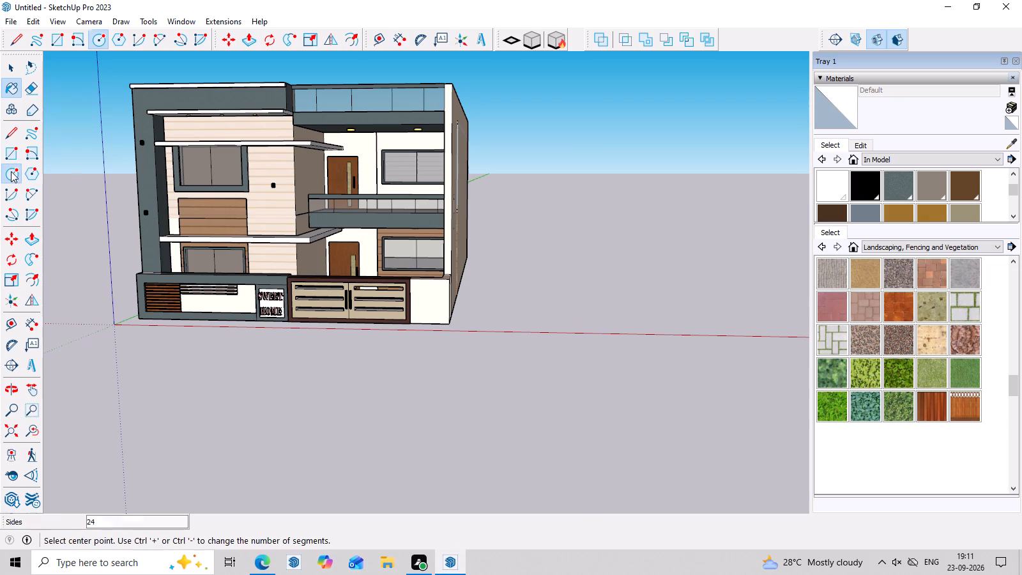
middle_click_drag(669, 332, 679, 399)
scroll(598, 322, "up", 3)
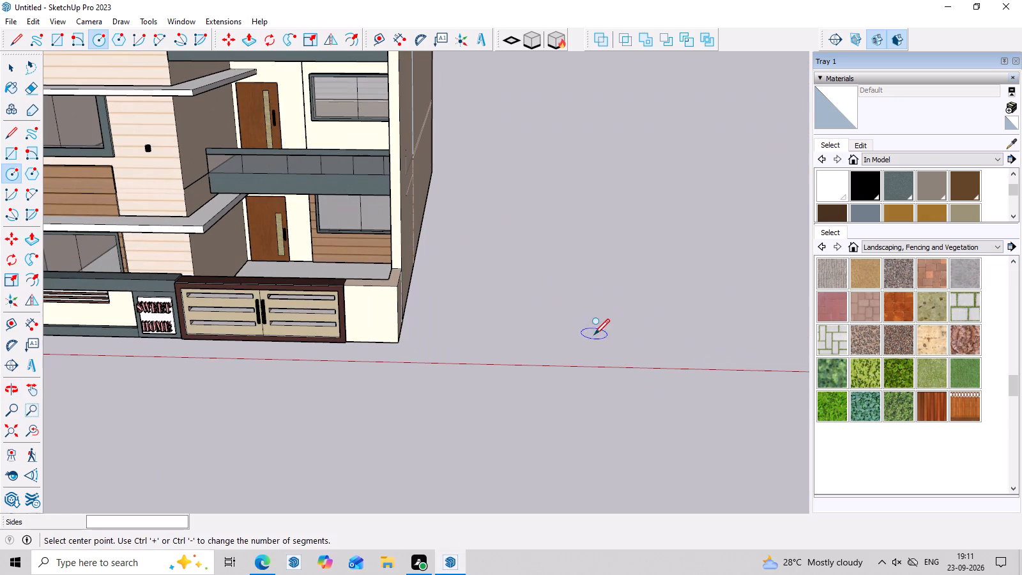
middle_click_drag(613, 378, 612, 269)
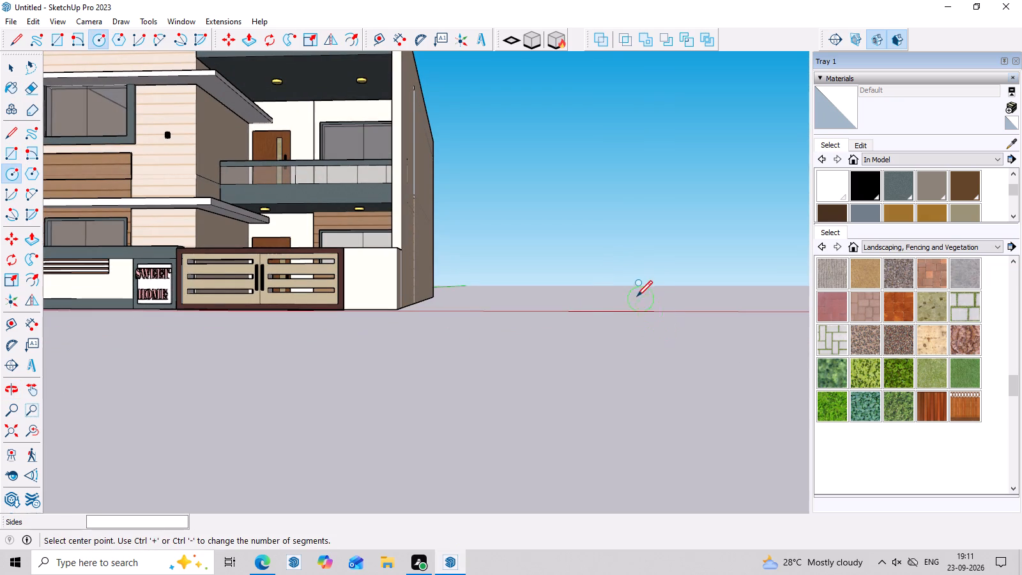
left_click(623, 309)
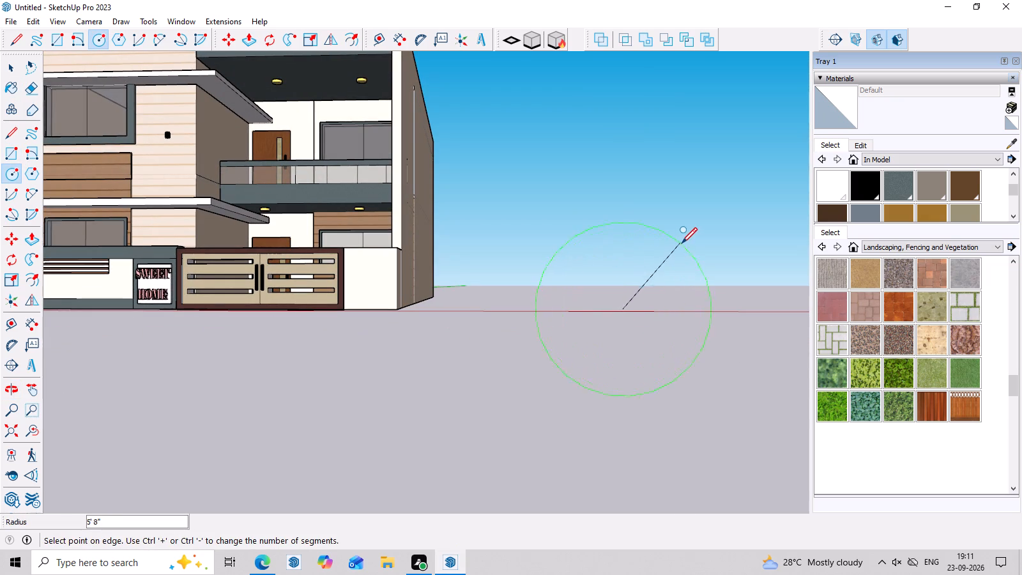
left_click(682, 242)
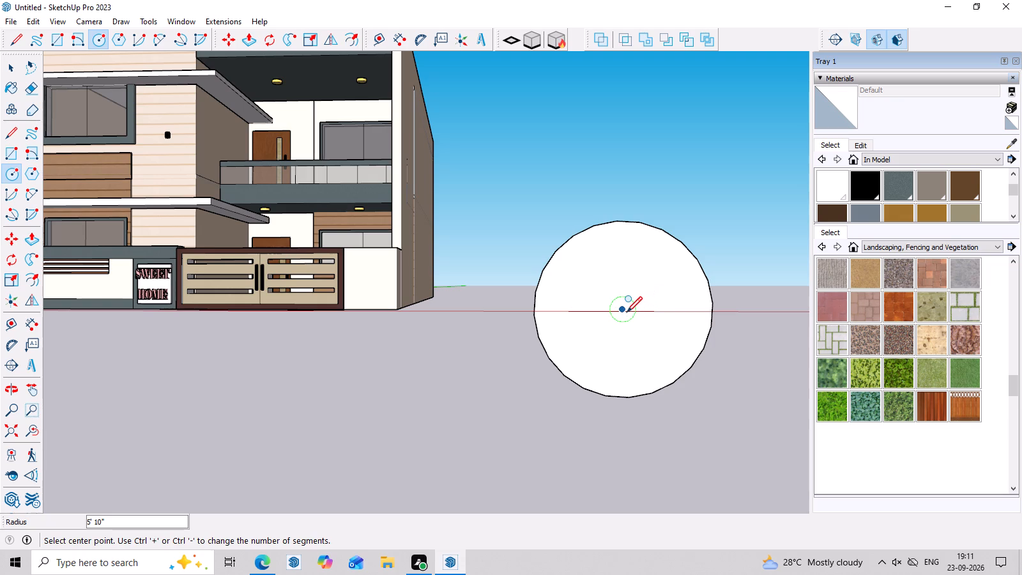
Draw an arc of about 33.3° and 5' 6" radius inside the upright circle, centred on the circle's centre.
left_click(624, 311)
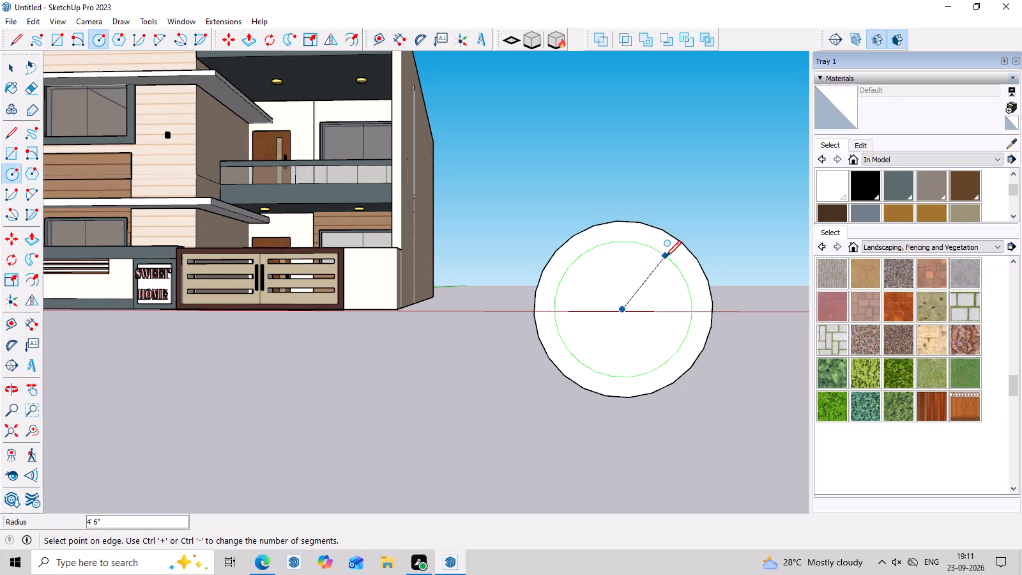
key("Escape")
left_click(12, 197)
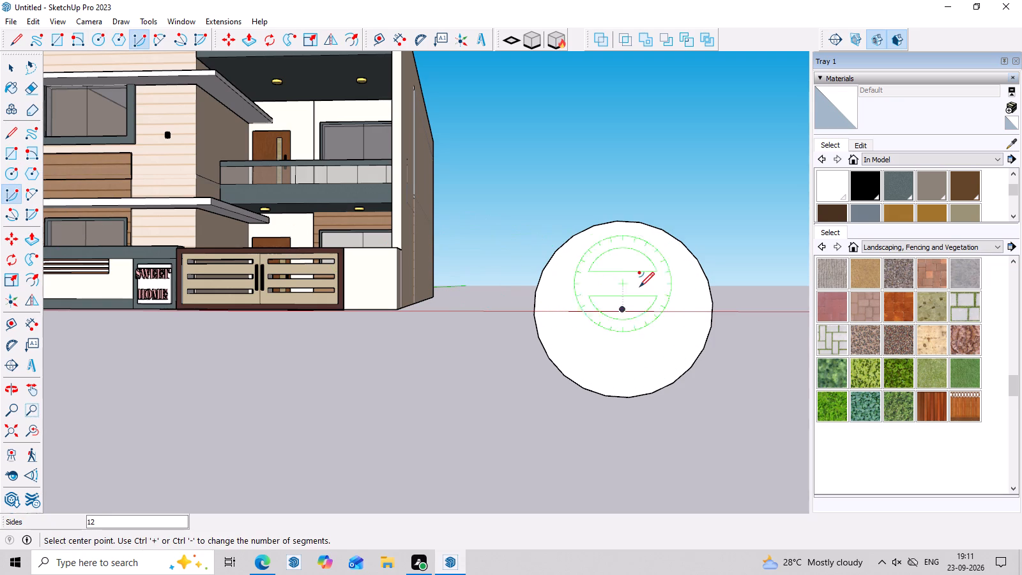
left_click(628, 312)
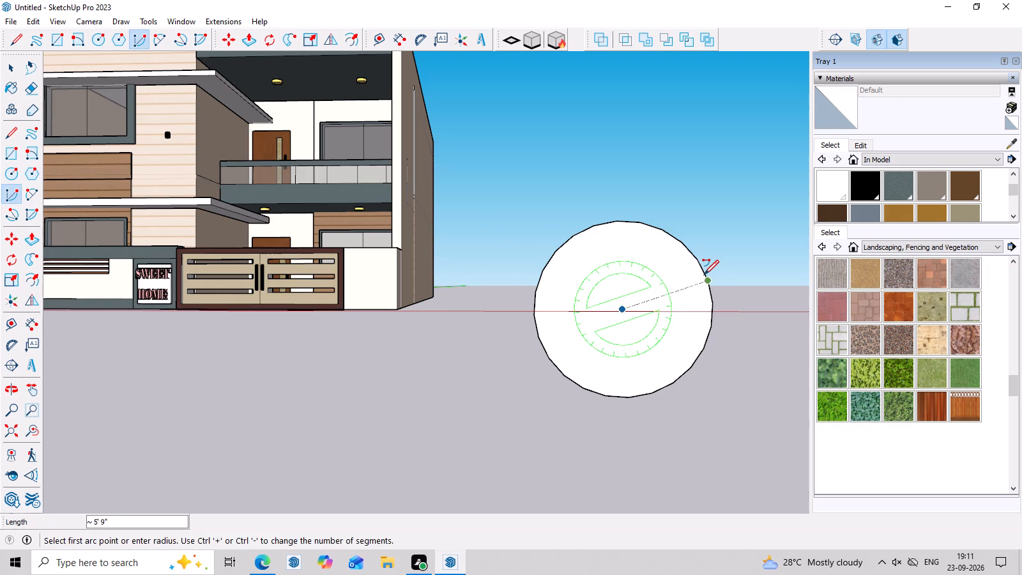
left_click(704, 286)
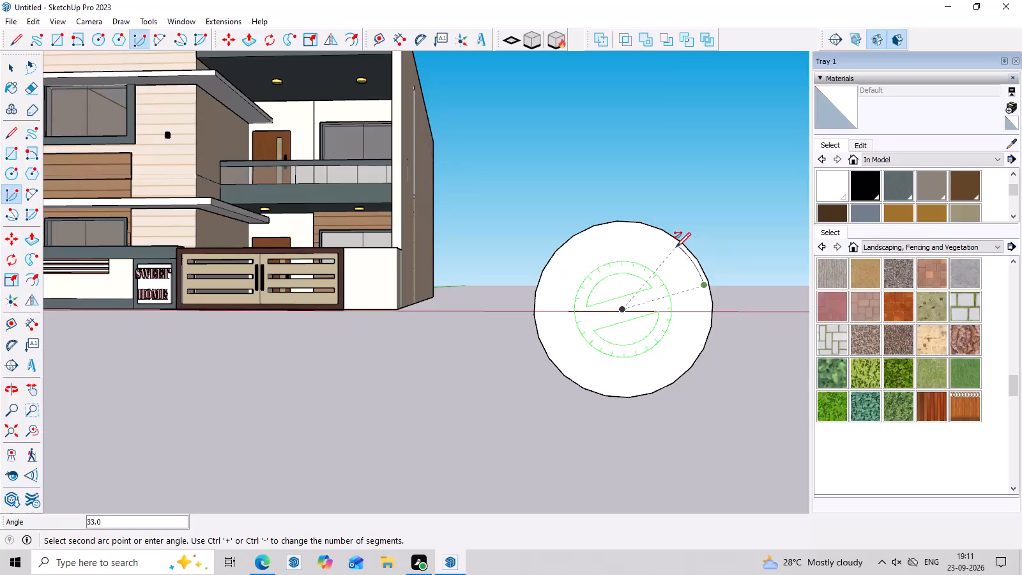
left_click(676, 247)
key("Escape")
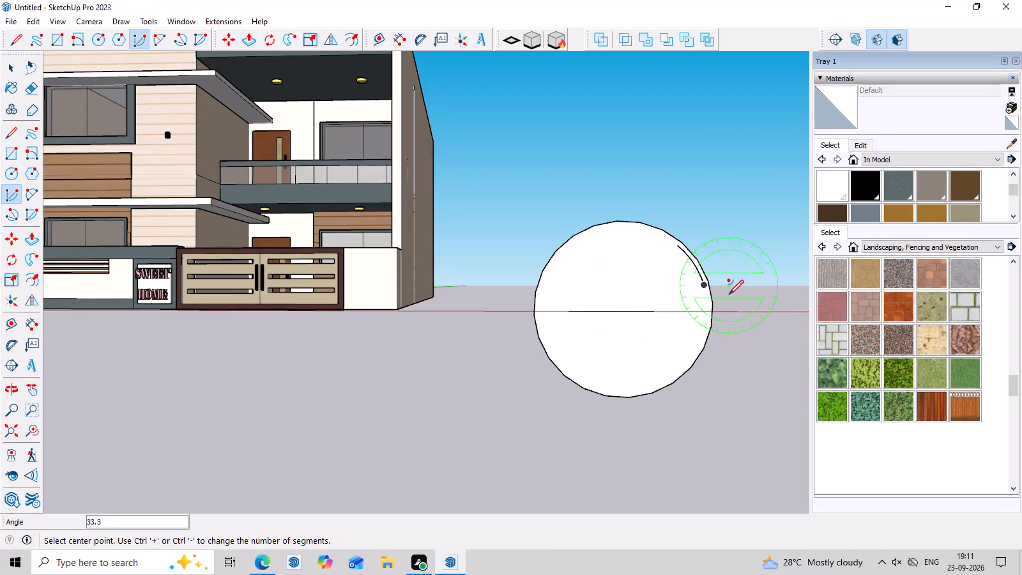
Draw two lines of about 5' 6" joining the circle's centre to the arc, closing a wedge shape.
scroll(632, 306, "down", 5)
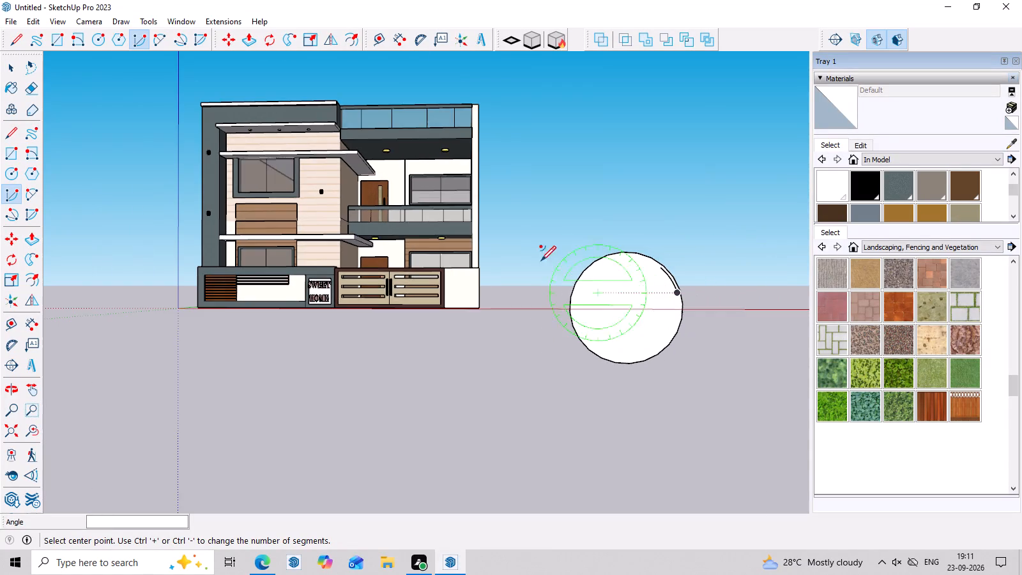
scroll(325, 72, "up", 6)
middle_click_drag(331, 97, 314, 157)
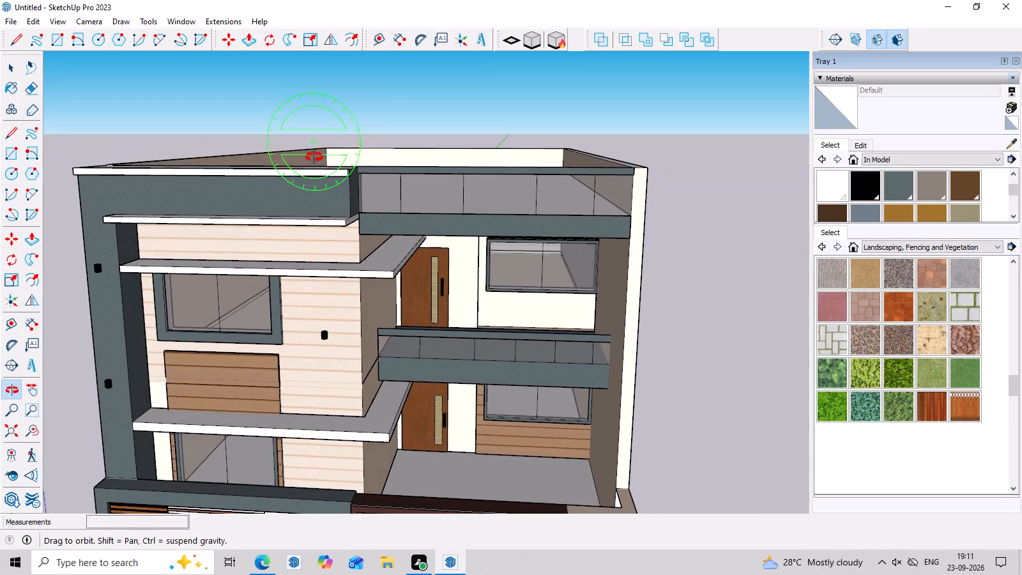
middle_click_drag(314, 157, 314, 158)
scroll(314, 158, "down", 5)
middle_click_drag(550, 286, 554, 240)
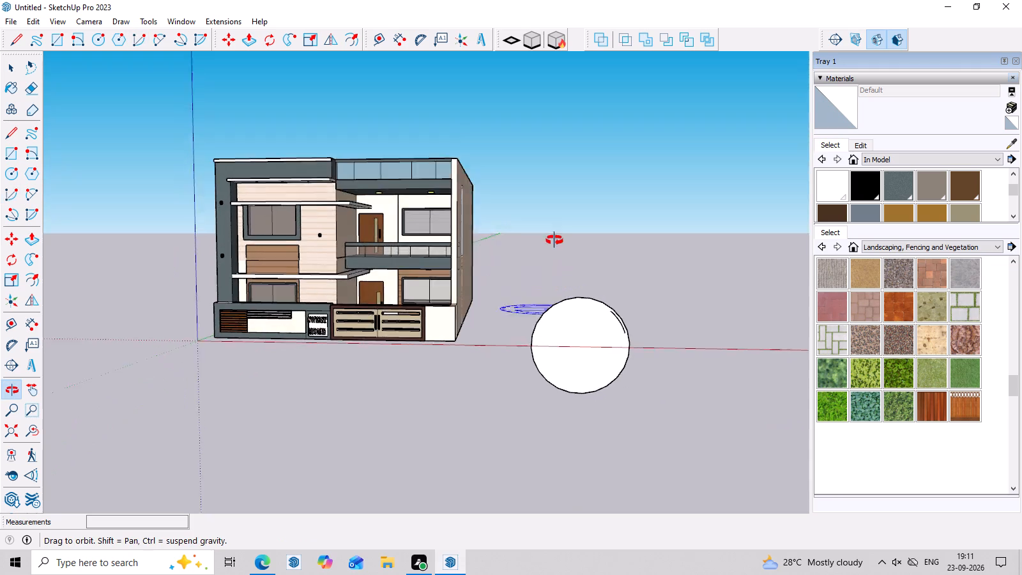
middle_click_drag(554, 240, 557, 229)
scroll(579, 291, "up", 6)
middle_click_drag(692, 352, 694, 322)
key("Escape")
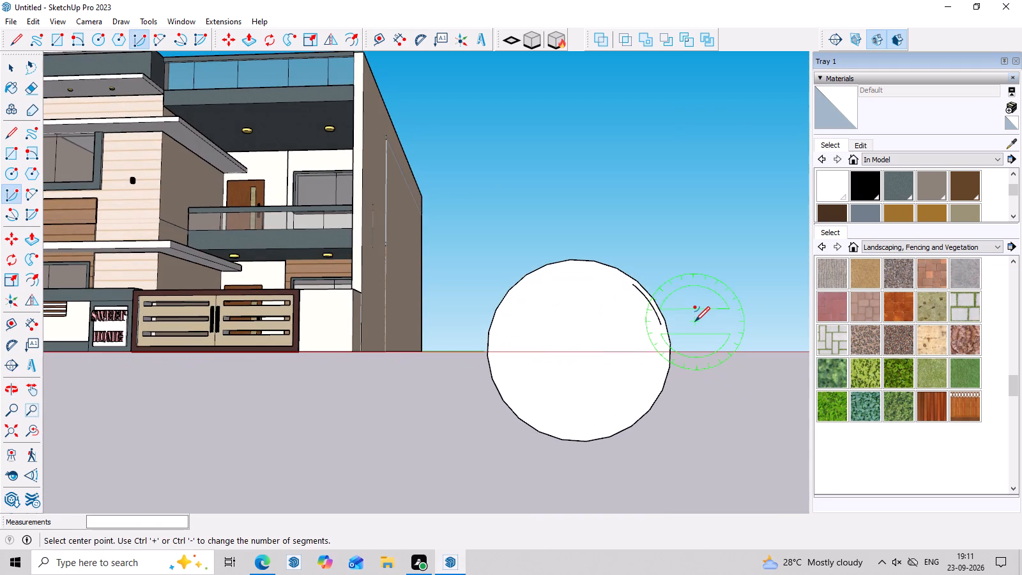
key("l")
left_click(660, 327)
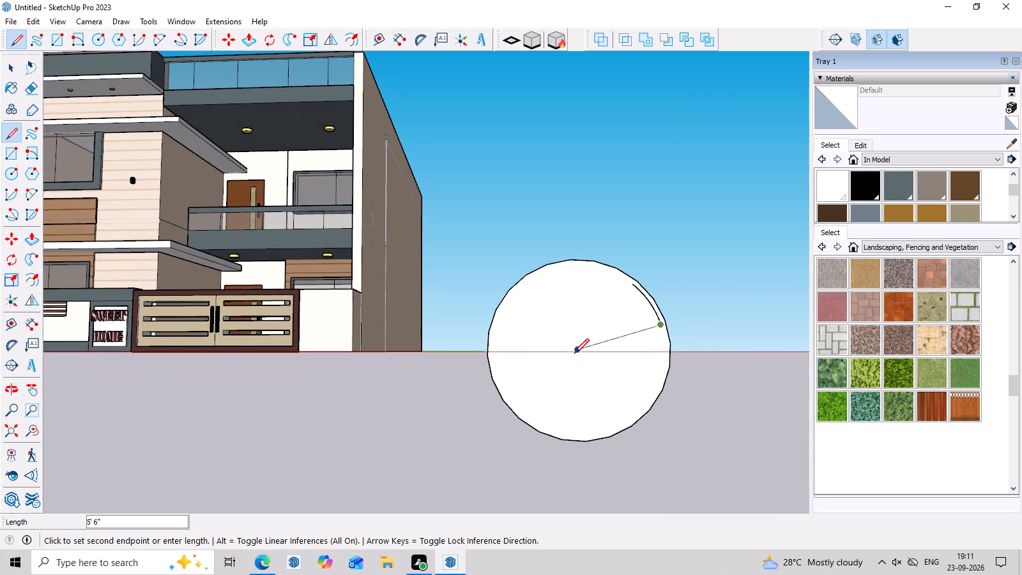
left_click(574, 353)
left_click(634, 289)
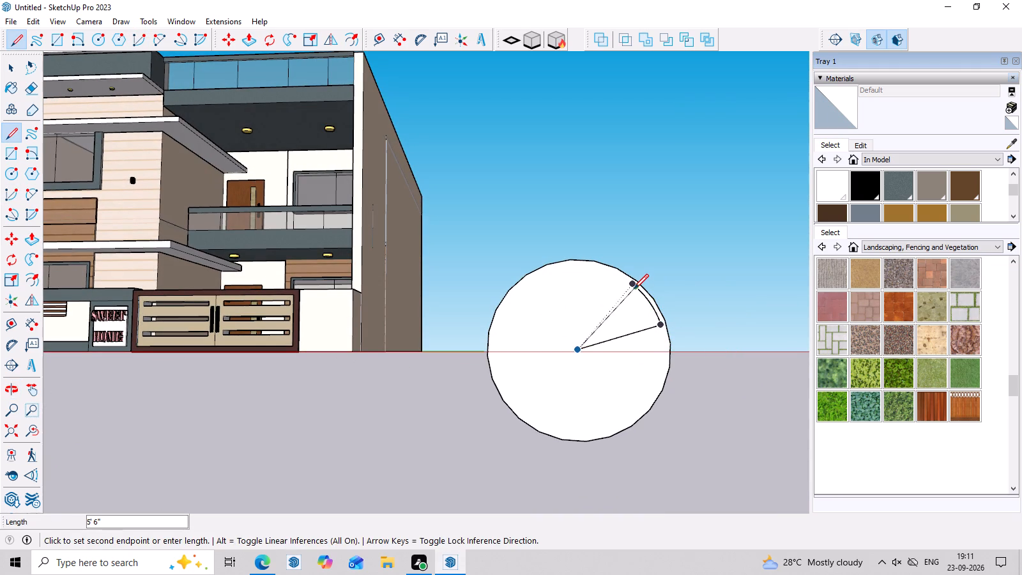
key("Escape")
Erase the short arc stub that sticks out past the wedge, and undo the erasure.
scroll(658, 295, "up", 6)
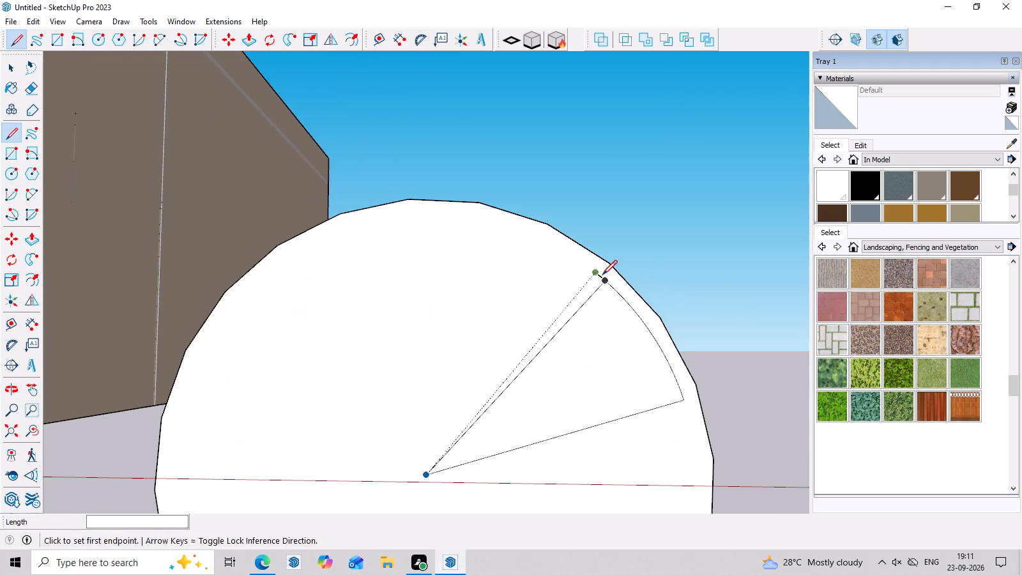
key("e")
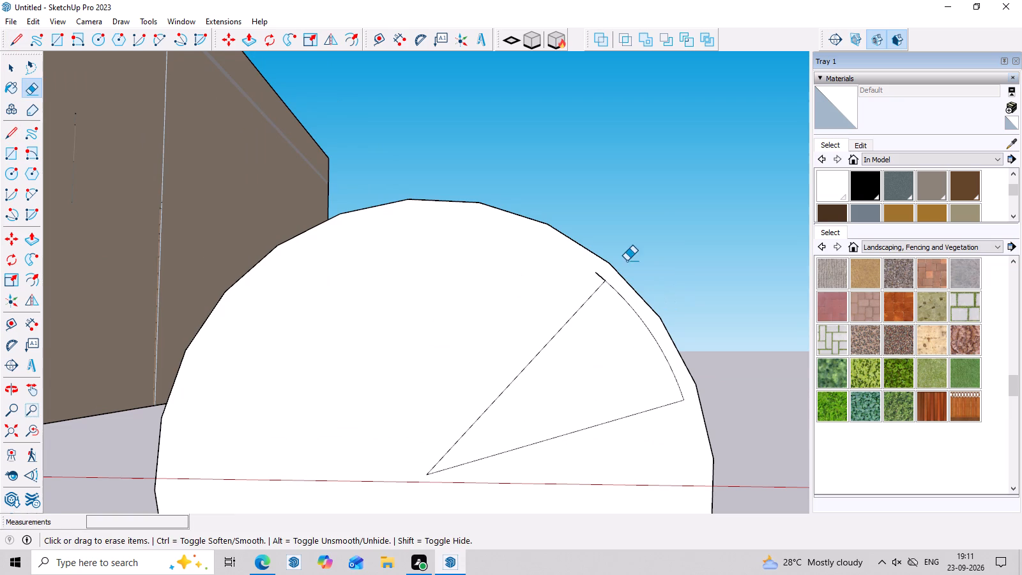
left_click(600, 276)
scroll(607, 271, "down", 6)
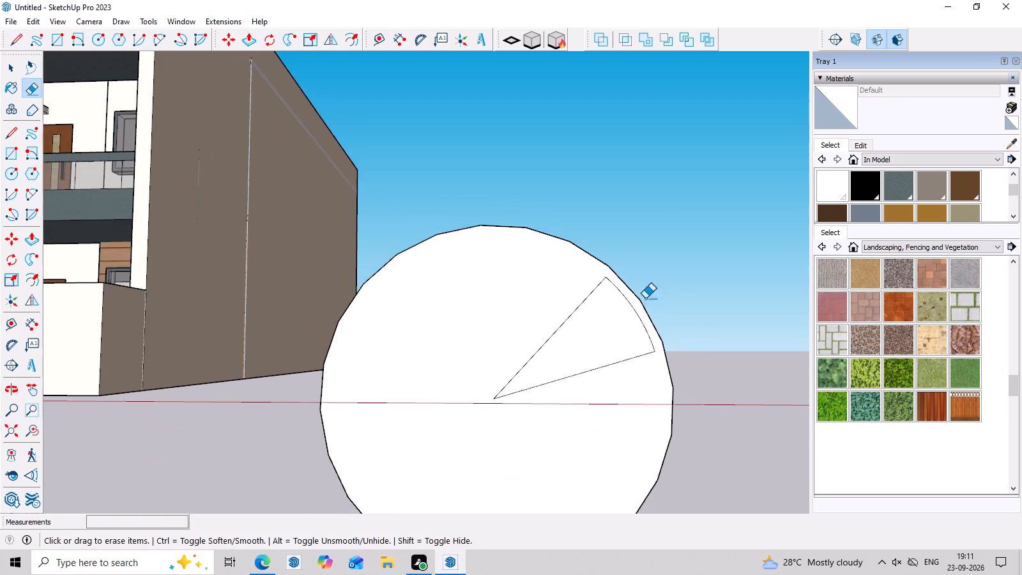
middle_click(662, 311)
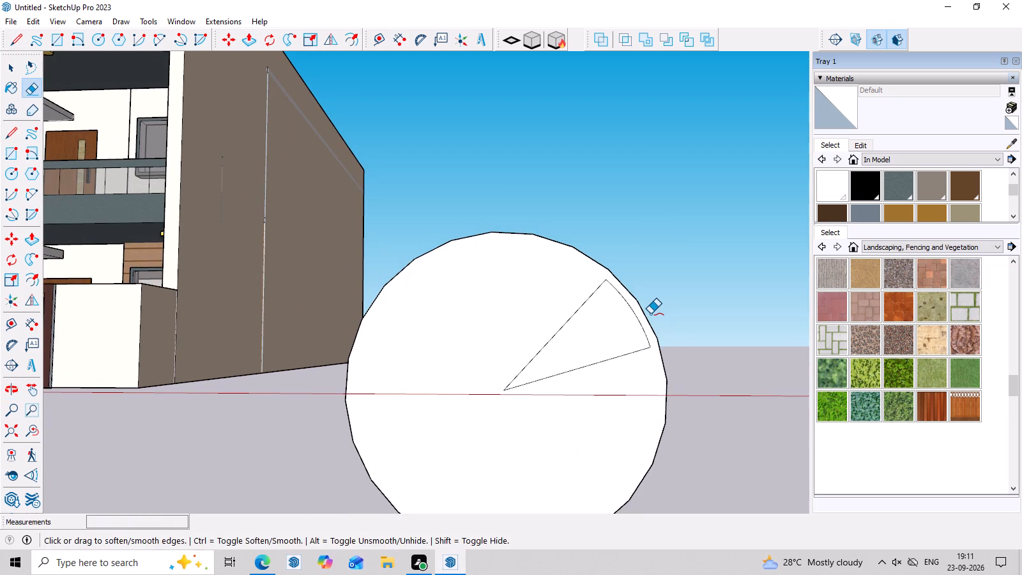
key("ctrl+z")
Delete the whole upright circle beside the house together with its arc and wedge lines.
left_click_drag(675, 221, 410, 487)
key("space")
left_click_drag(675, 198, 509, 401)
left_click_drag(642, 250, 425, 440)
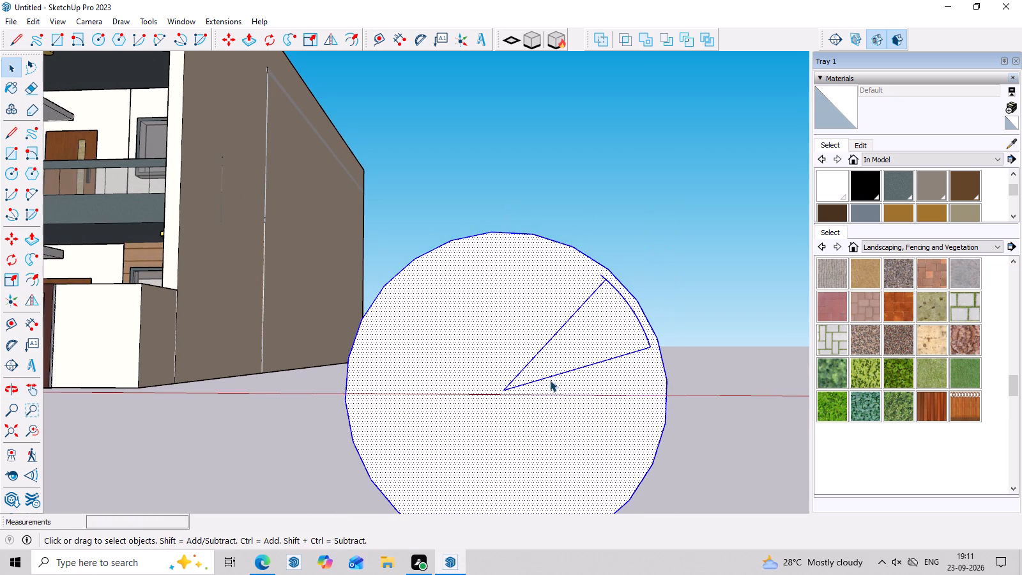
key("Delete")
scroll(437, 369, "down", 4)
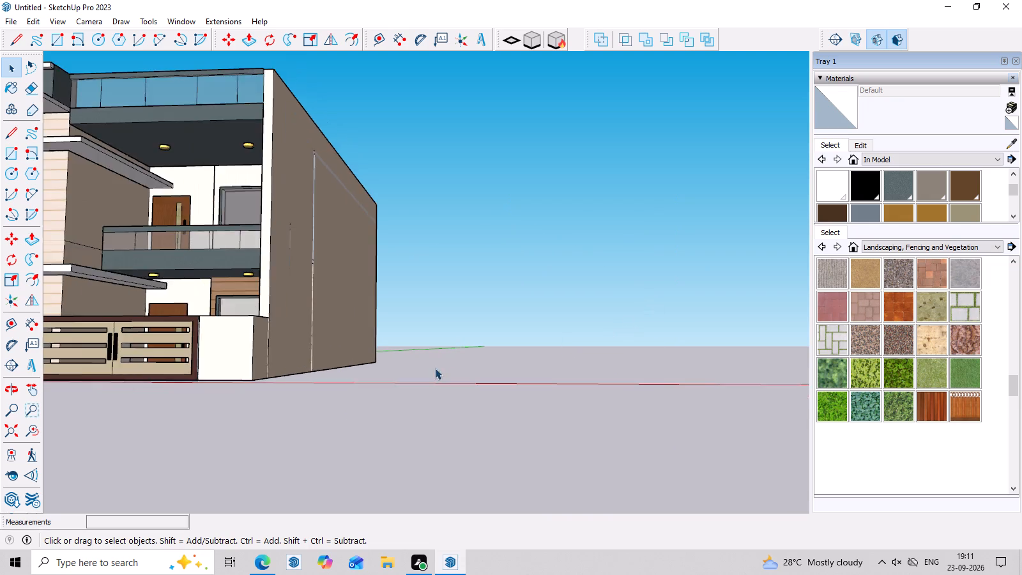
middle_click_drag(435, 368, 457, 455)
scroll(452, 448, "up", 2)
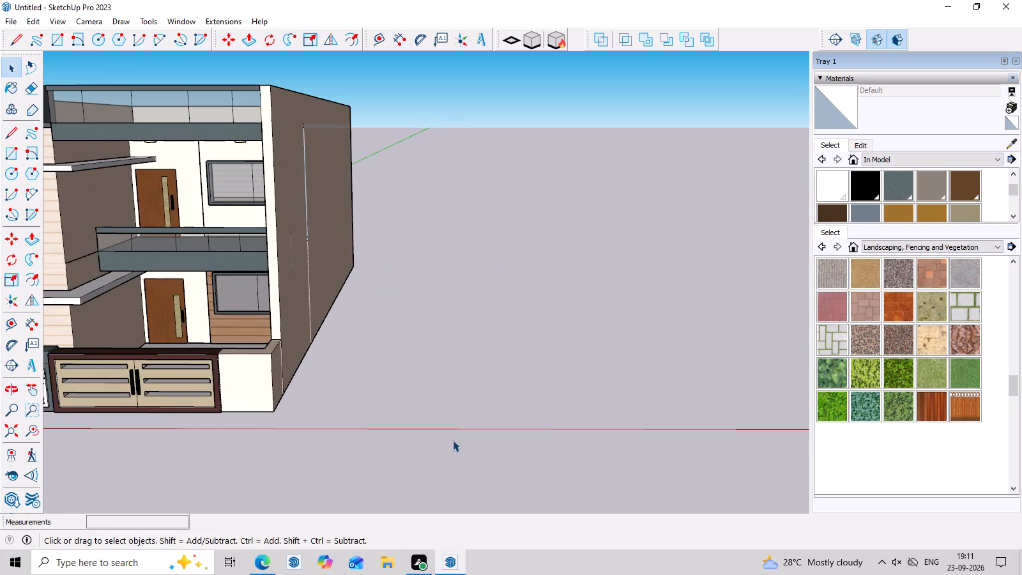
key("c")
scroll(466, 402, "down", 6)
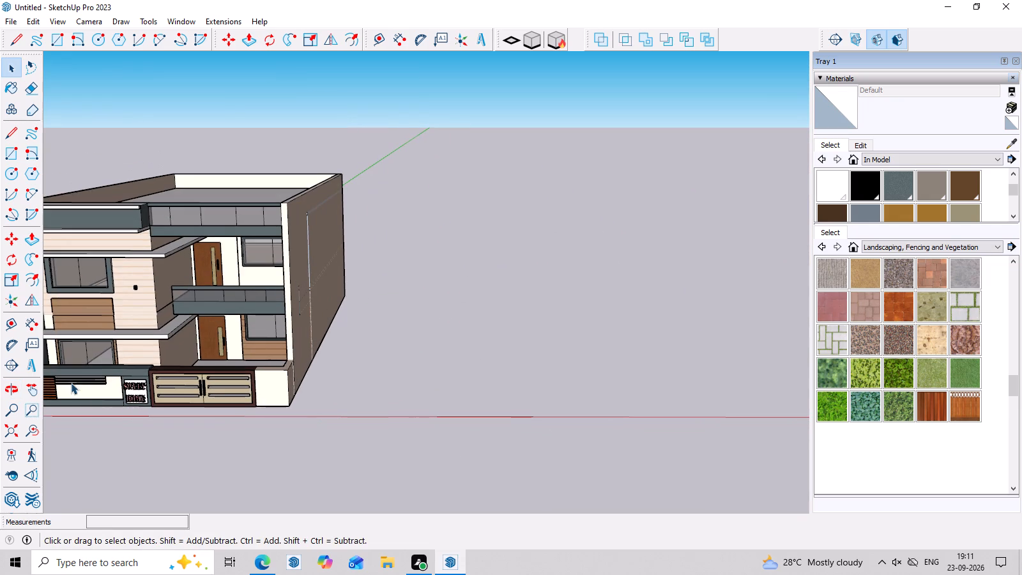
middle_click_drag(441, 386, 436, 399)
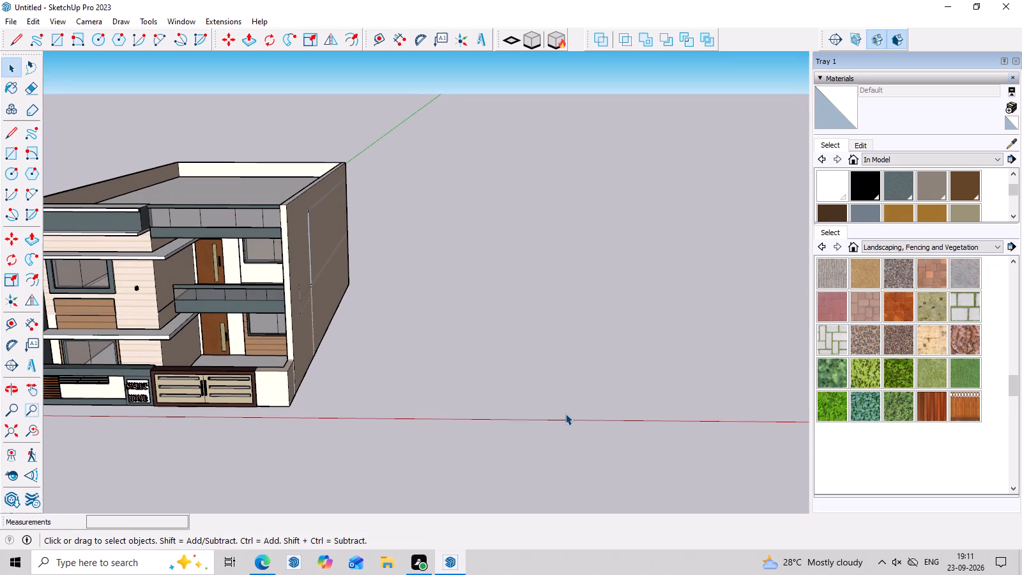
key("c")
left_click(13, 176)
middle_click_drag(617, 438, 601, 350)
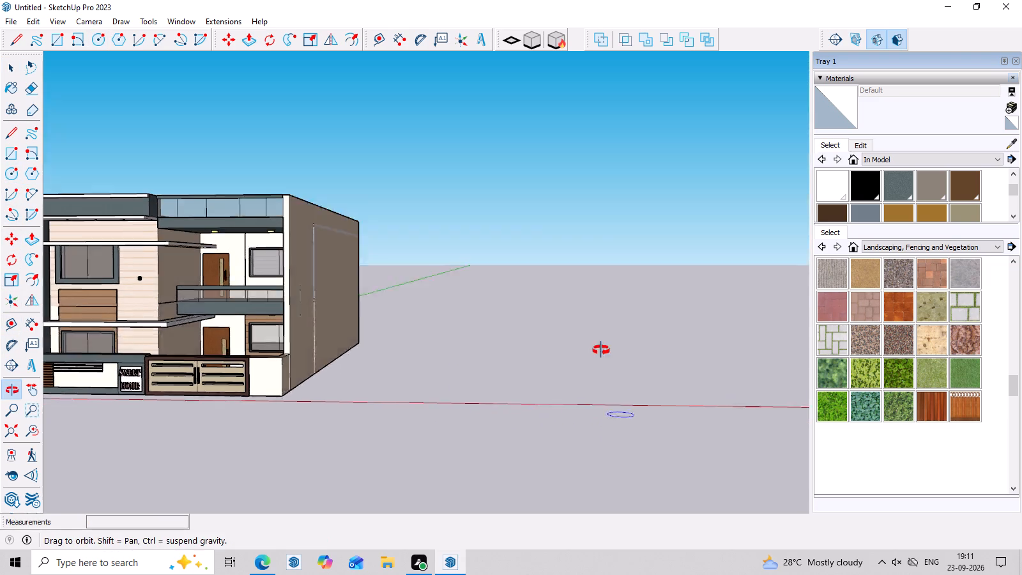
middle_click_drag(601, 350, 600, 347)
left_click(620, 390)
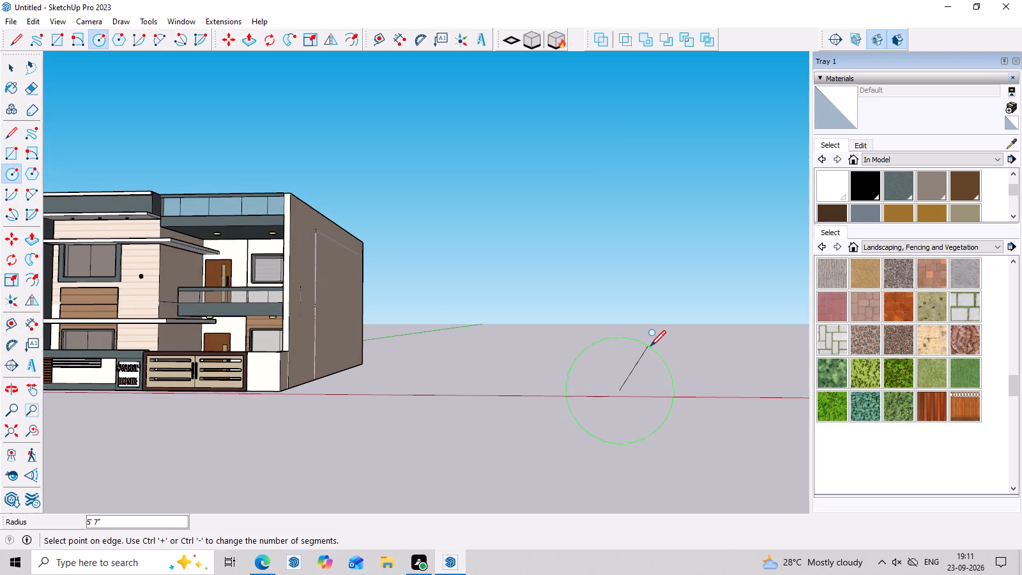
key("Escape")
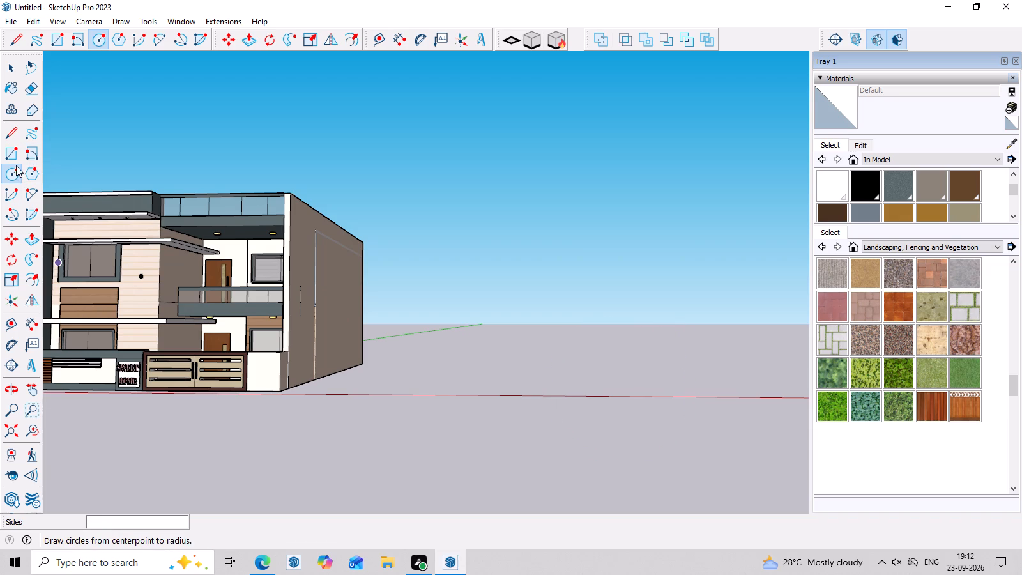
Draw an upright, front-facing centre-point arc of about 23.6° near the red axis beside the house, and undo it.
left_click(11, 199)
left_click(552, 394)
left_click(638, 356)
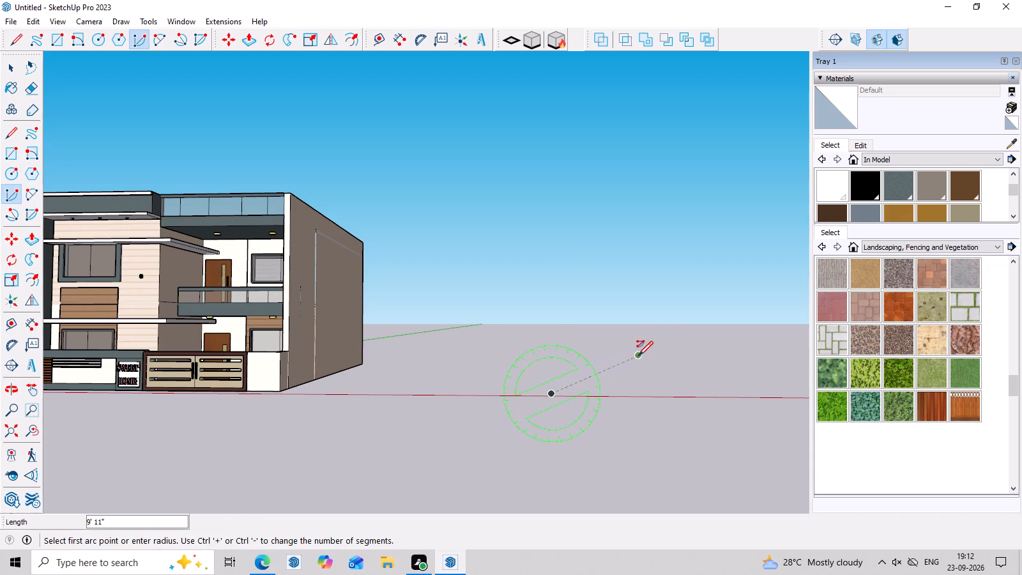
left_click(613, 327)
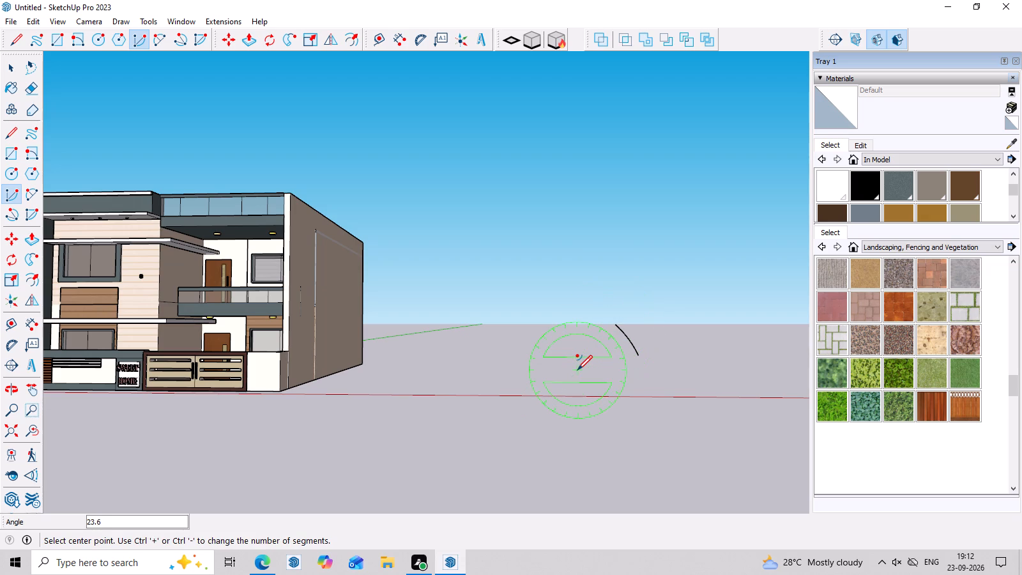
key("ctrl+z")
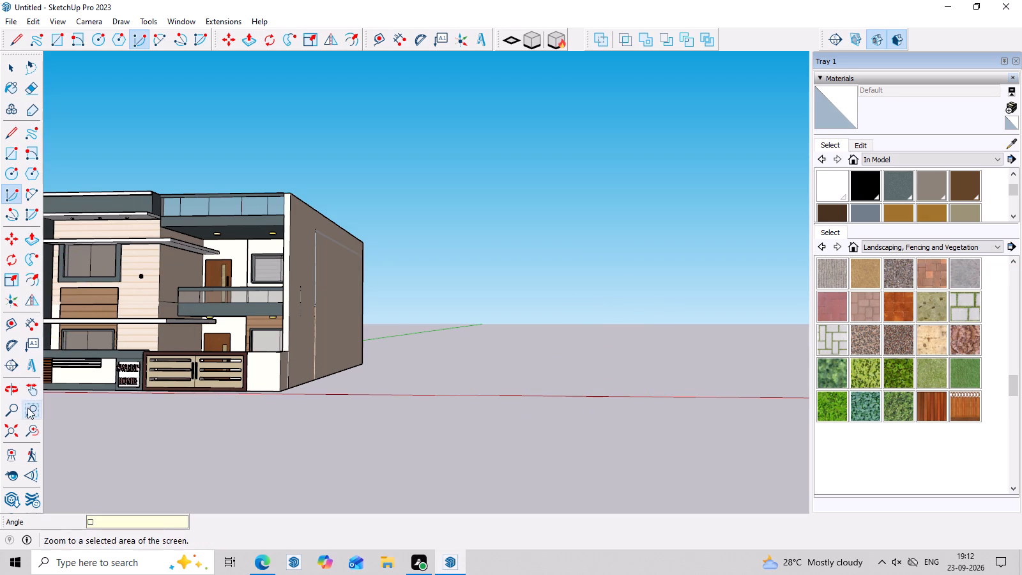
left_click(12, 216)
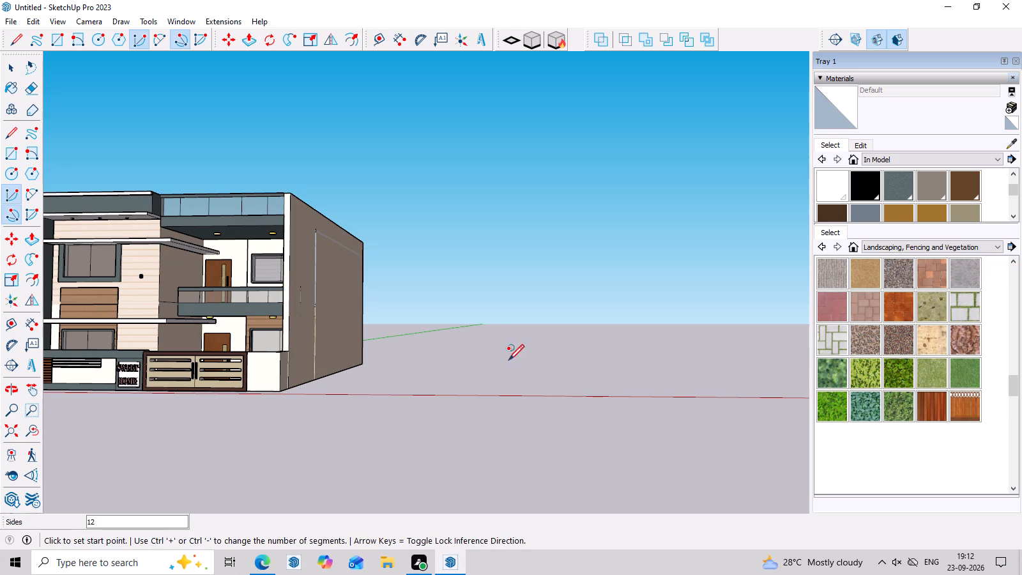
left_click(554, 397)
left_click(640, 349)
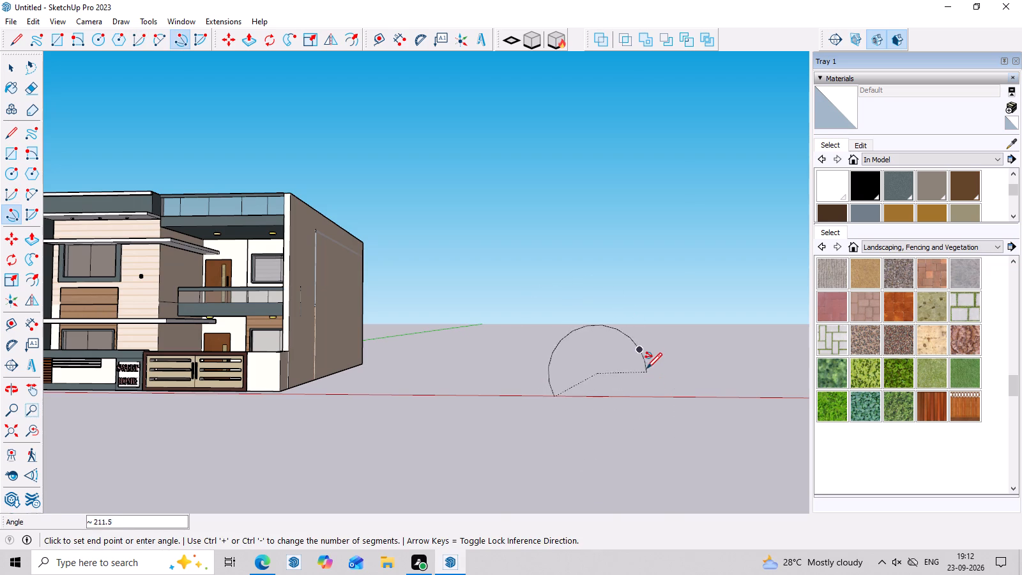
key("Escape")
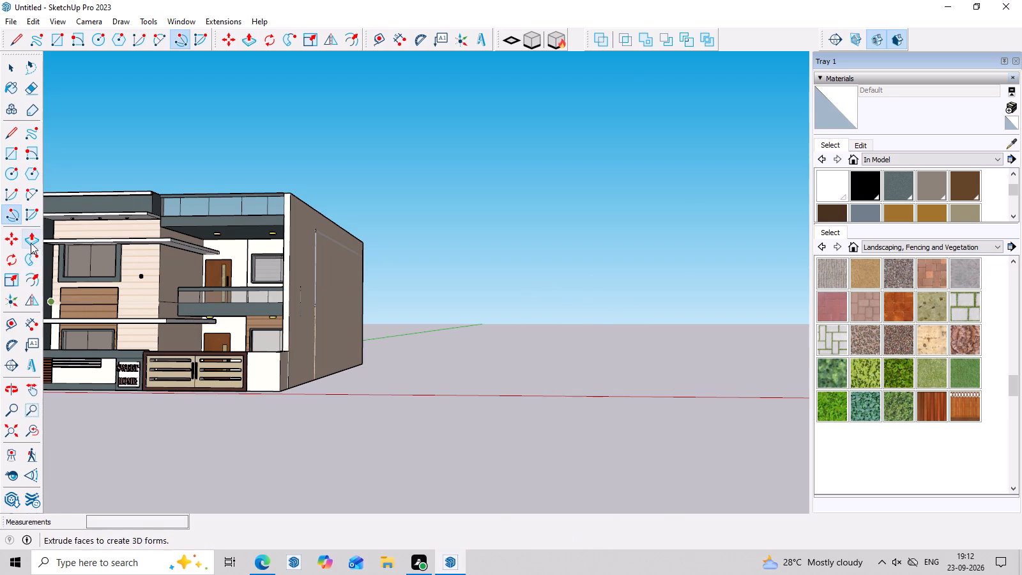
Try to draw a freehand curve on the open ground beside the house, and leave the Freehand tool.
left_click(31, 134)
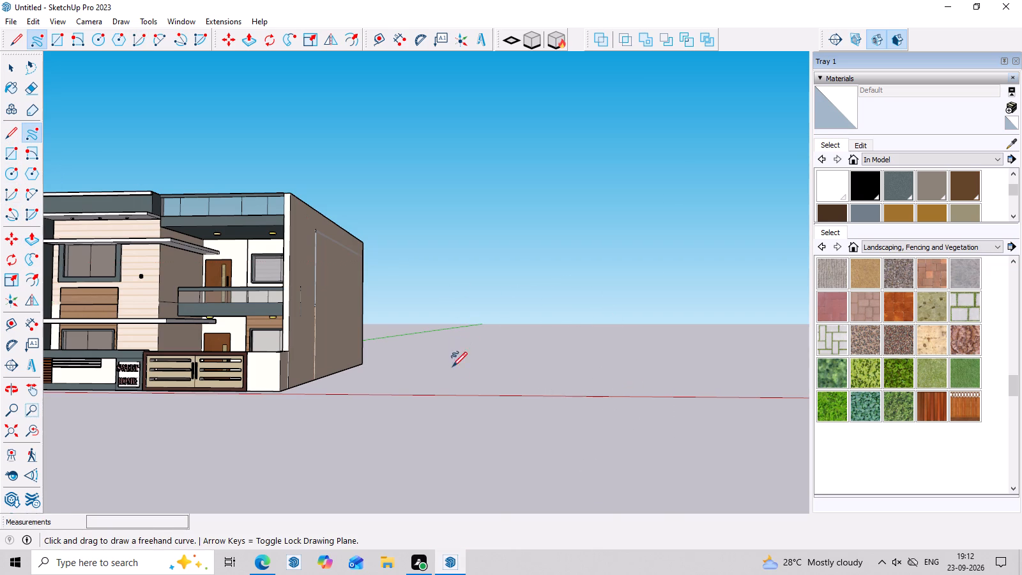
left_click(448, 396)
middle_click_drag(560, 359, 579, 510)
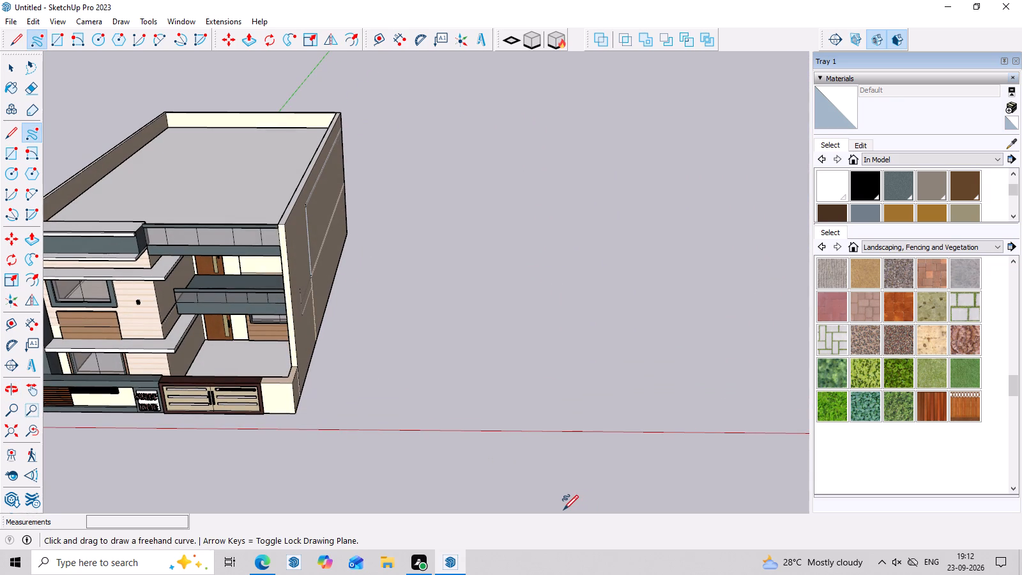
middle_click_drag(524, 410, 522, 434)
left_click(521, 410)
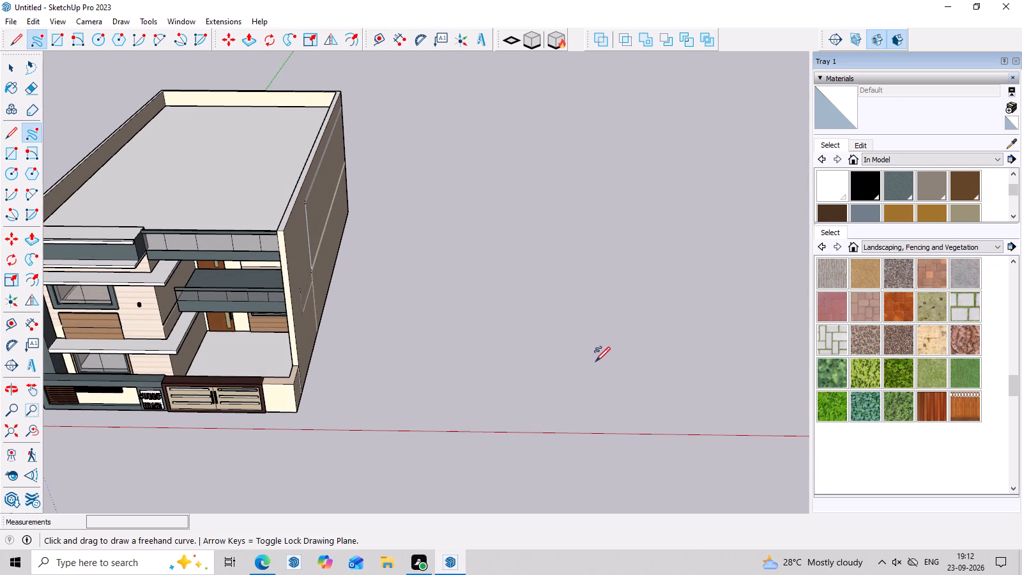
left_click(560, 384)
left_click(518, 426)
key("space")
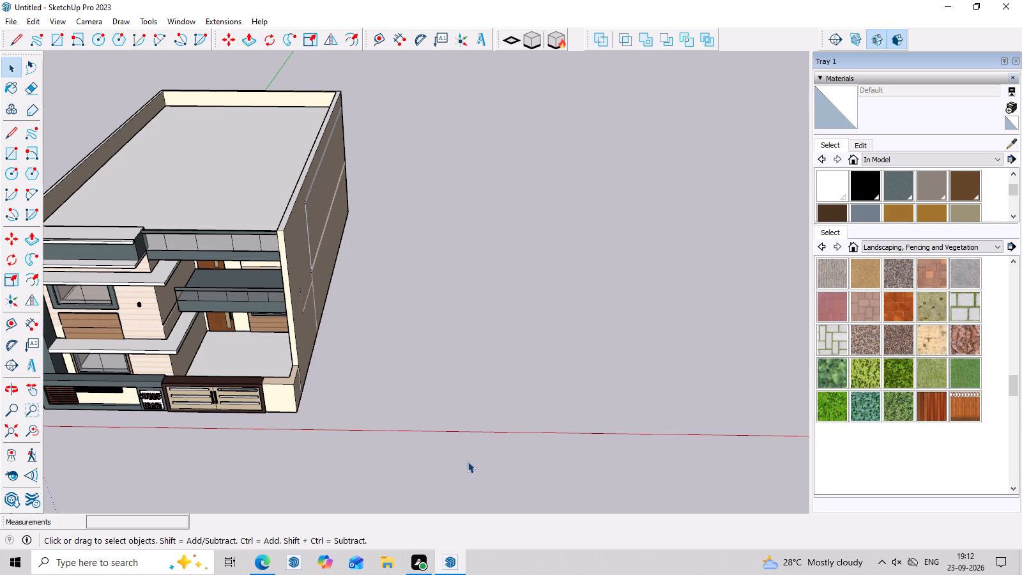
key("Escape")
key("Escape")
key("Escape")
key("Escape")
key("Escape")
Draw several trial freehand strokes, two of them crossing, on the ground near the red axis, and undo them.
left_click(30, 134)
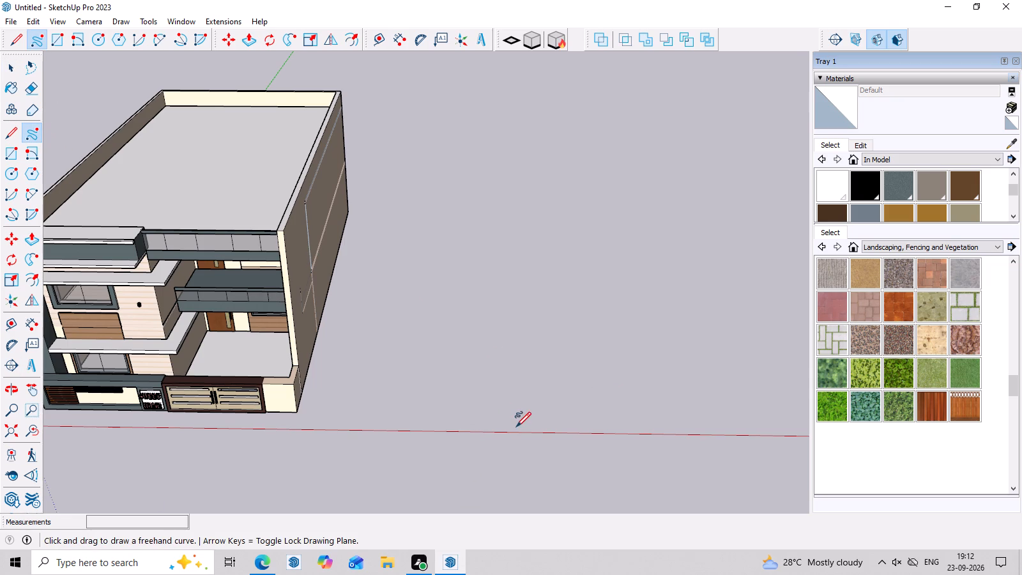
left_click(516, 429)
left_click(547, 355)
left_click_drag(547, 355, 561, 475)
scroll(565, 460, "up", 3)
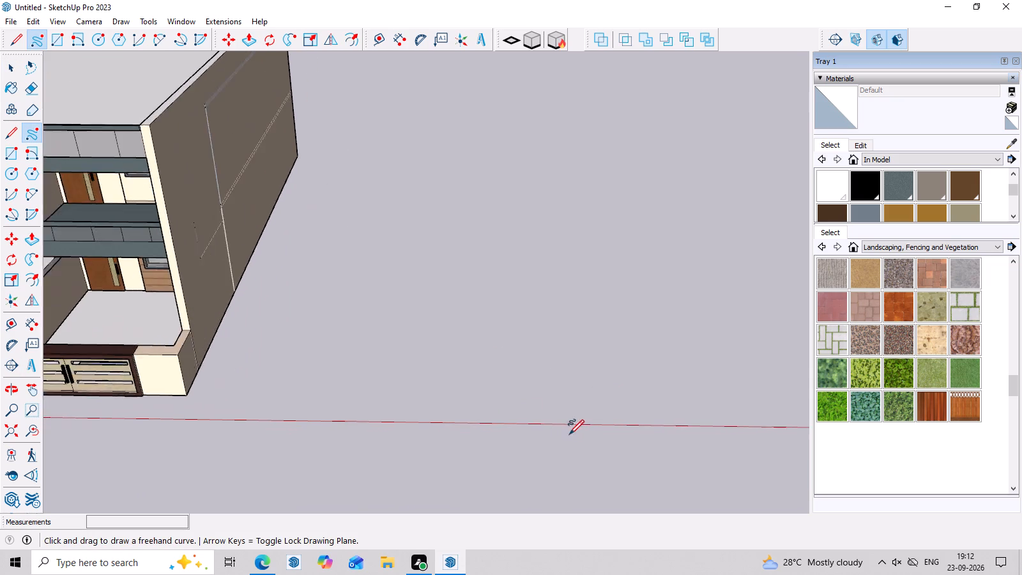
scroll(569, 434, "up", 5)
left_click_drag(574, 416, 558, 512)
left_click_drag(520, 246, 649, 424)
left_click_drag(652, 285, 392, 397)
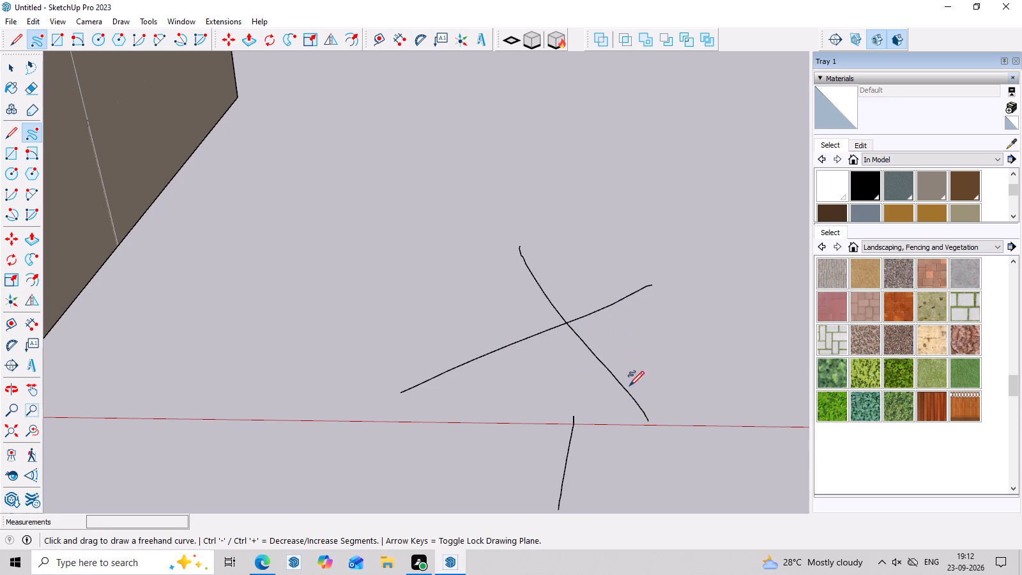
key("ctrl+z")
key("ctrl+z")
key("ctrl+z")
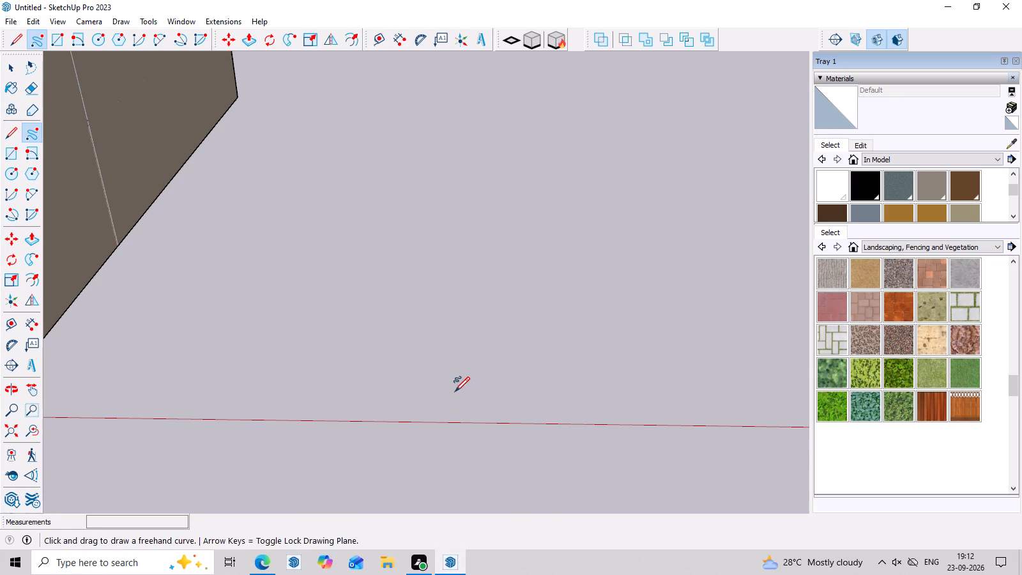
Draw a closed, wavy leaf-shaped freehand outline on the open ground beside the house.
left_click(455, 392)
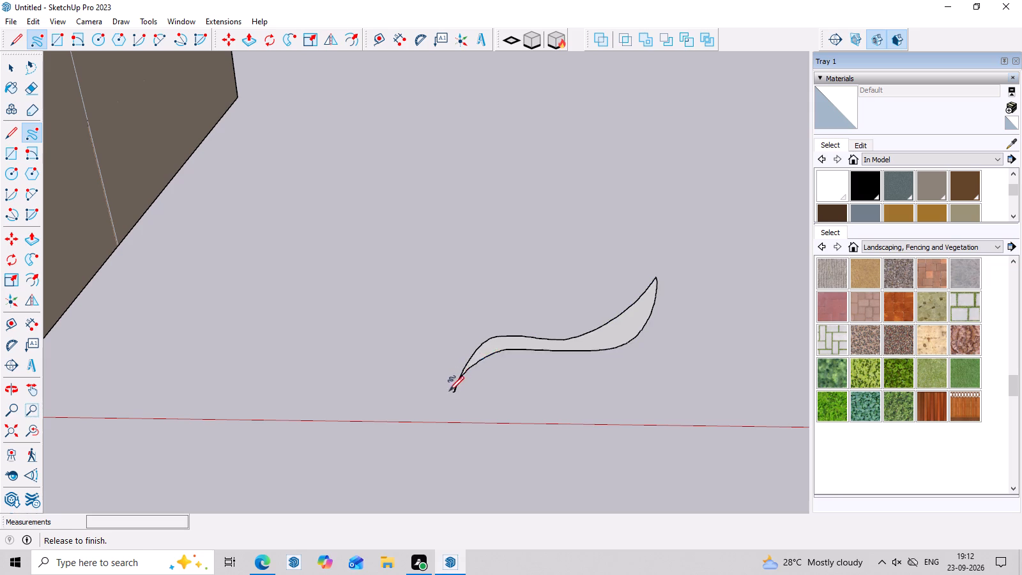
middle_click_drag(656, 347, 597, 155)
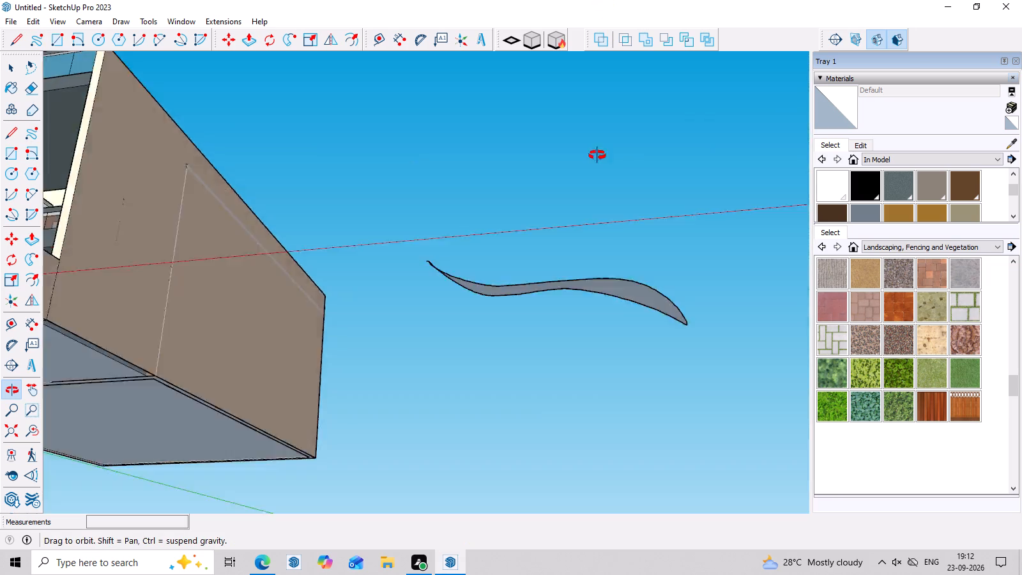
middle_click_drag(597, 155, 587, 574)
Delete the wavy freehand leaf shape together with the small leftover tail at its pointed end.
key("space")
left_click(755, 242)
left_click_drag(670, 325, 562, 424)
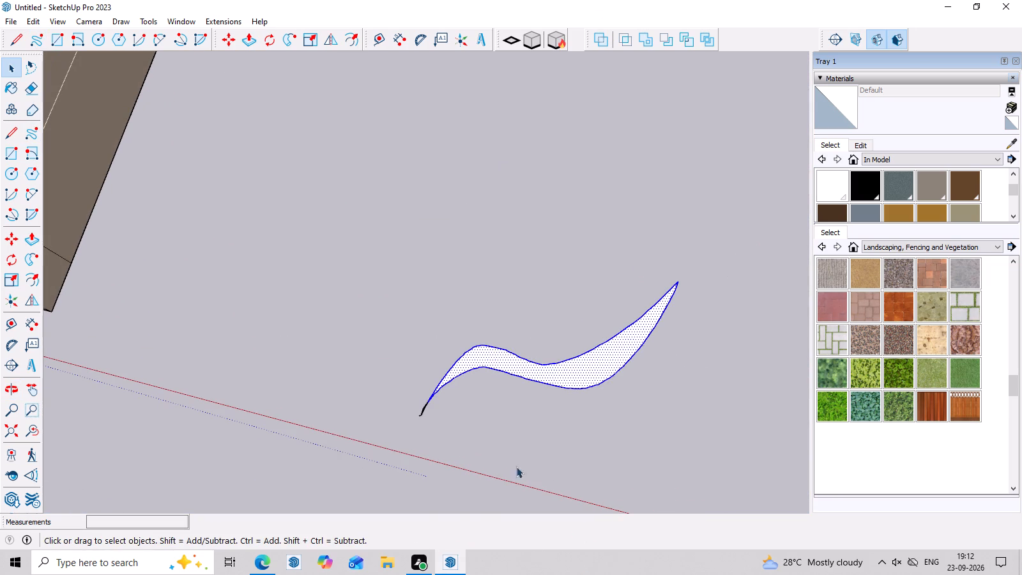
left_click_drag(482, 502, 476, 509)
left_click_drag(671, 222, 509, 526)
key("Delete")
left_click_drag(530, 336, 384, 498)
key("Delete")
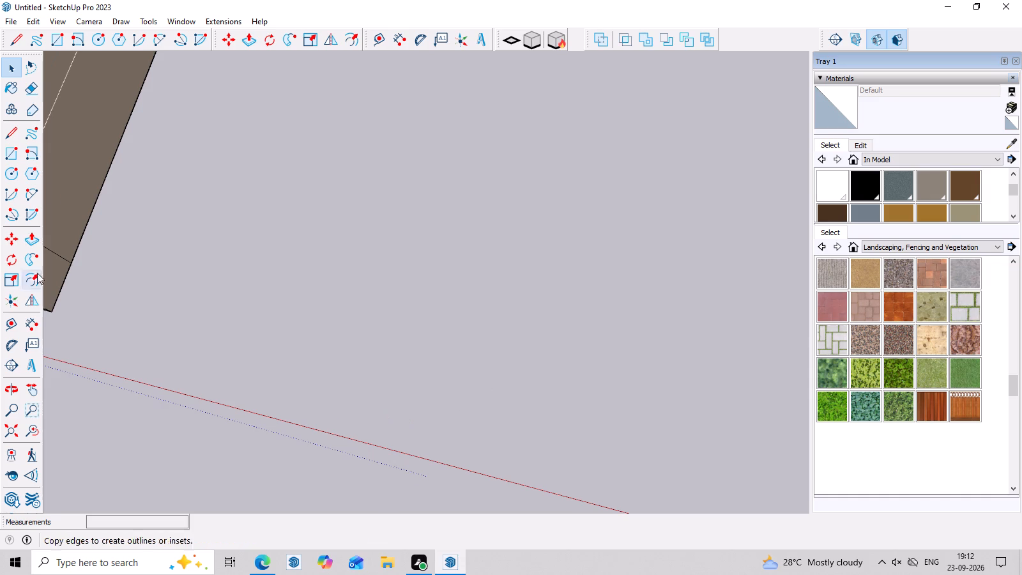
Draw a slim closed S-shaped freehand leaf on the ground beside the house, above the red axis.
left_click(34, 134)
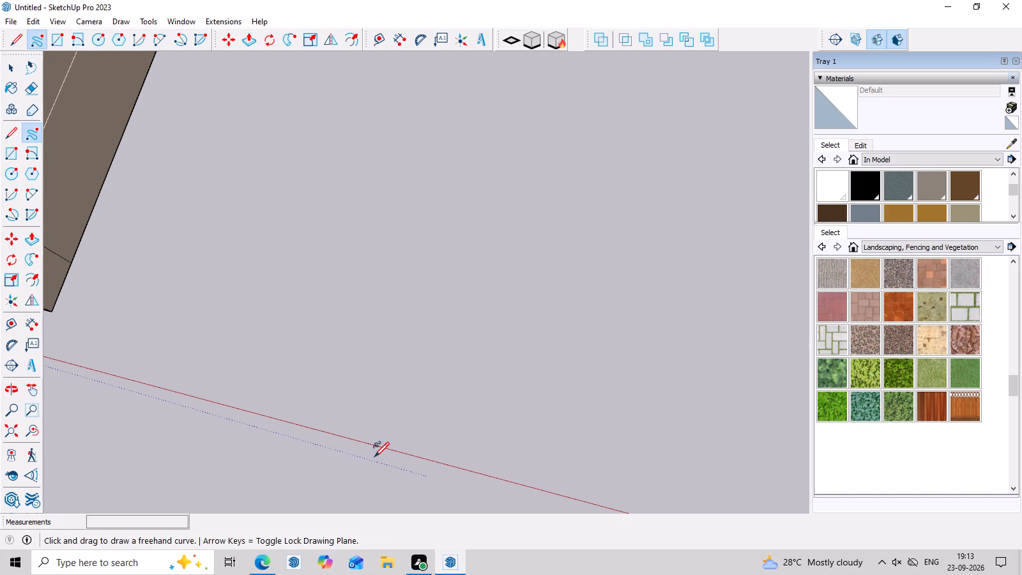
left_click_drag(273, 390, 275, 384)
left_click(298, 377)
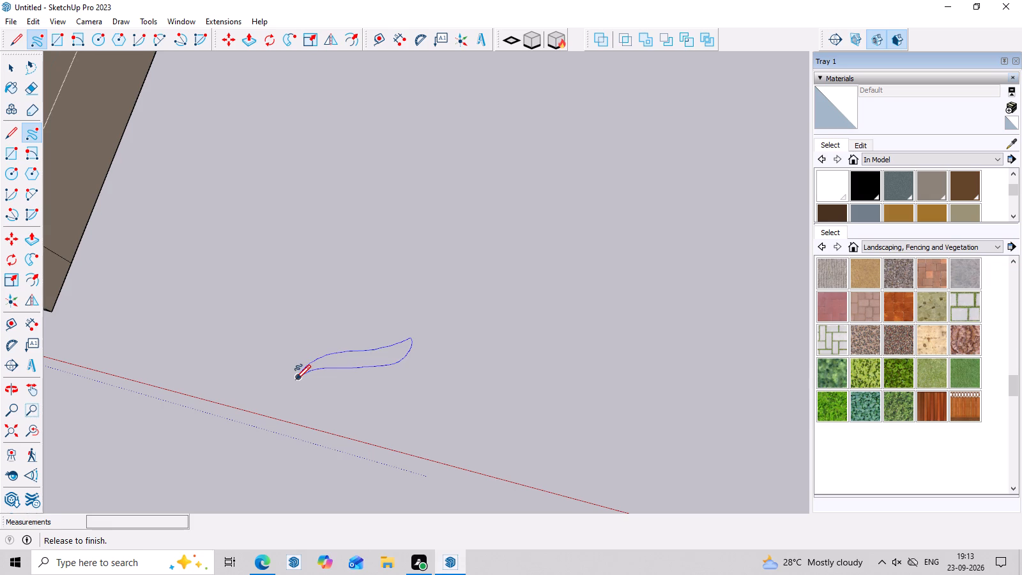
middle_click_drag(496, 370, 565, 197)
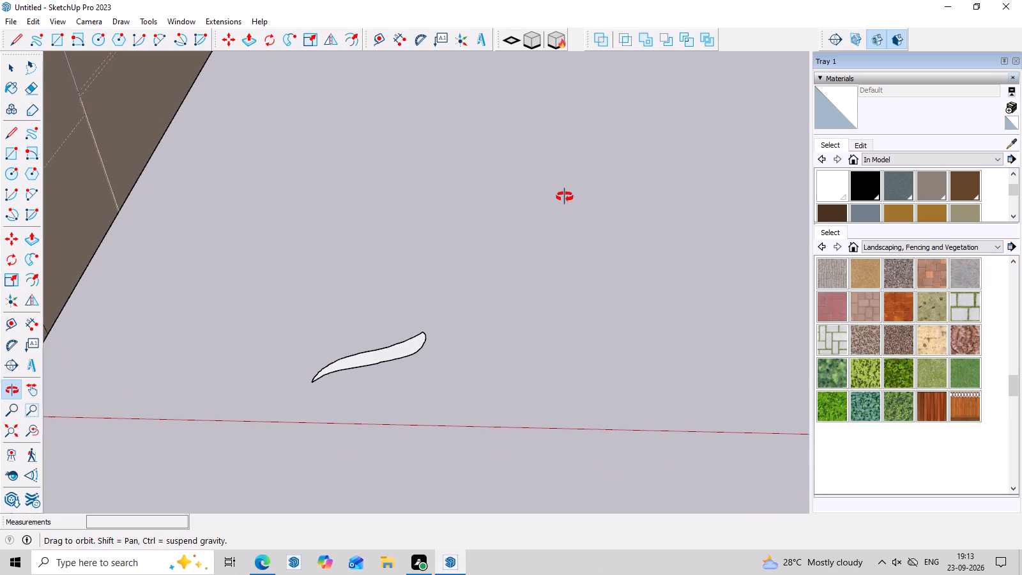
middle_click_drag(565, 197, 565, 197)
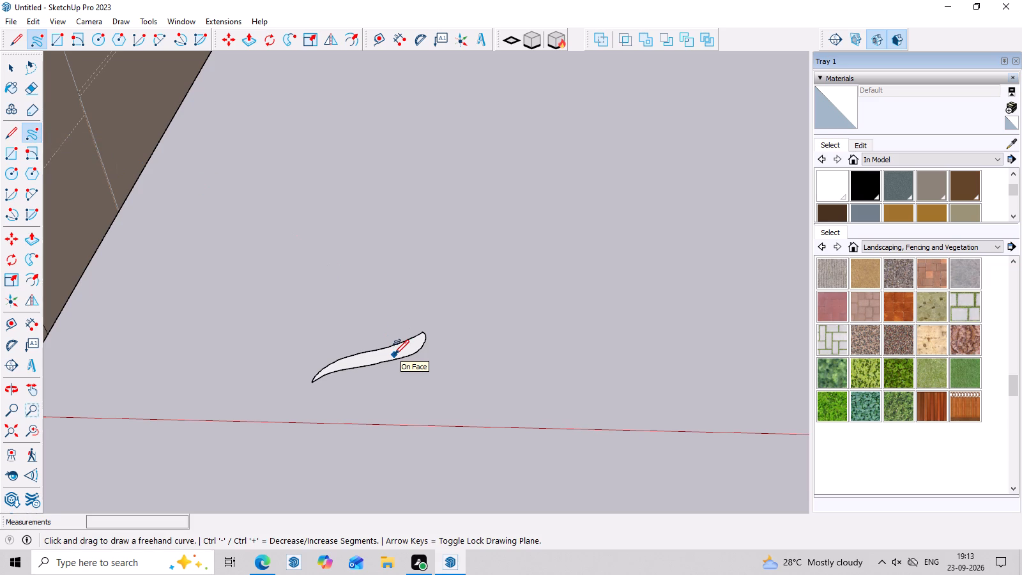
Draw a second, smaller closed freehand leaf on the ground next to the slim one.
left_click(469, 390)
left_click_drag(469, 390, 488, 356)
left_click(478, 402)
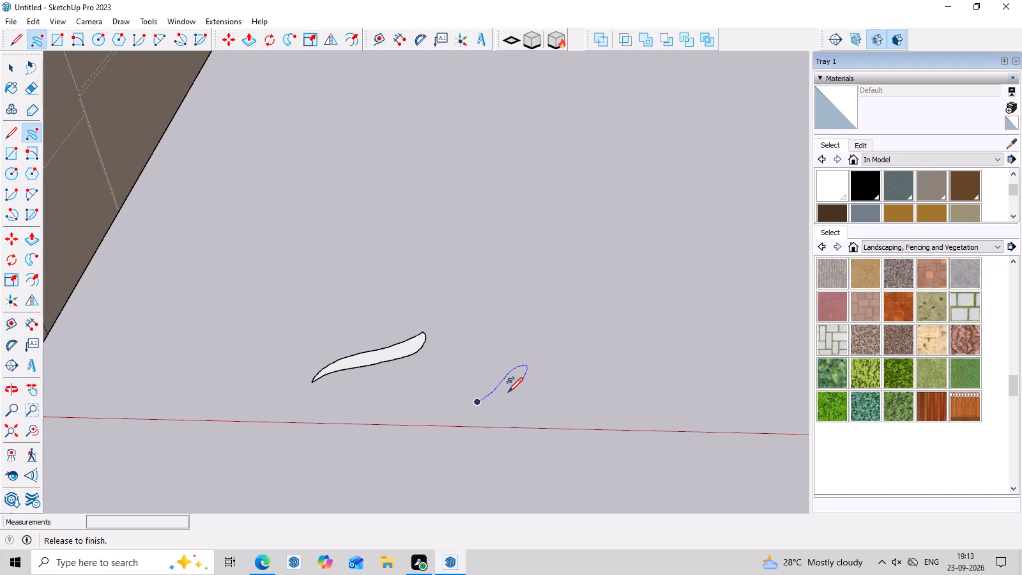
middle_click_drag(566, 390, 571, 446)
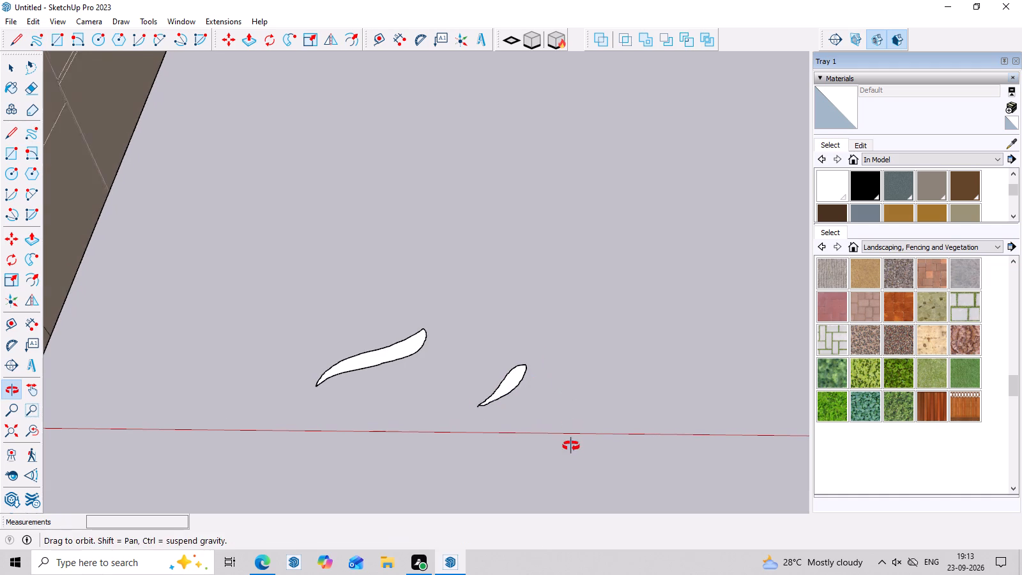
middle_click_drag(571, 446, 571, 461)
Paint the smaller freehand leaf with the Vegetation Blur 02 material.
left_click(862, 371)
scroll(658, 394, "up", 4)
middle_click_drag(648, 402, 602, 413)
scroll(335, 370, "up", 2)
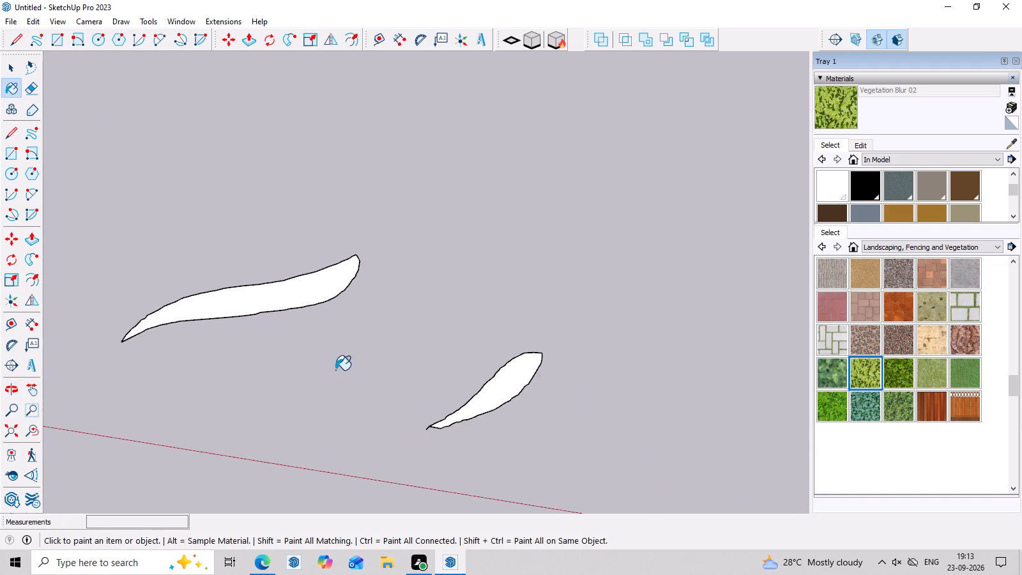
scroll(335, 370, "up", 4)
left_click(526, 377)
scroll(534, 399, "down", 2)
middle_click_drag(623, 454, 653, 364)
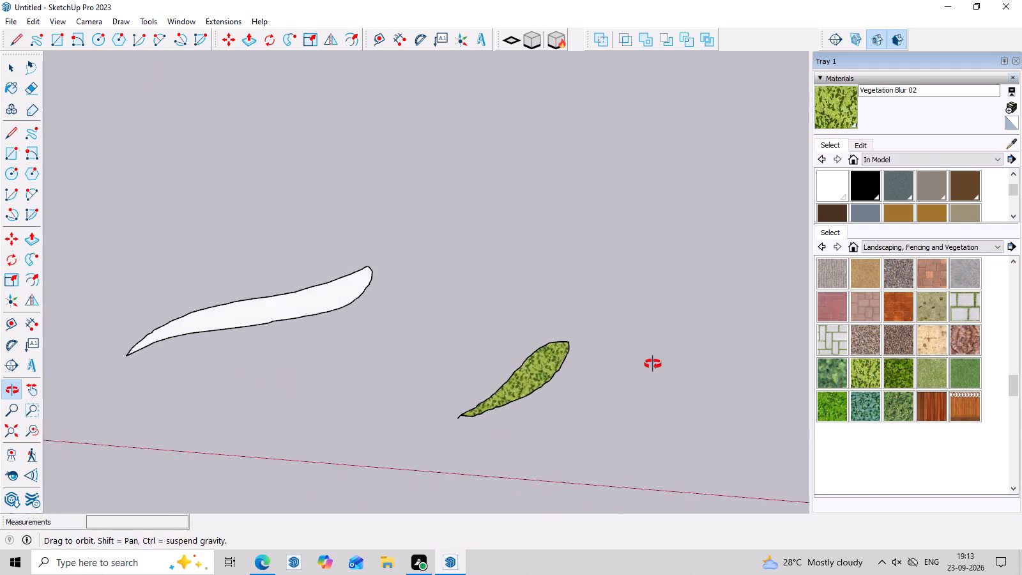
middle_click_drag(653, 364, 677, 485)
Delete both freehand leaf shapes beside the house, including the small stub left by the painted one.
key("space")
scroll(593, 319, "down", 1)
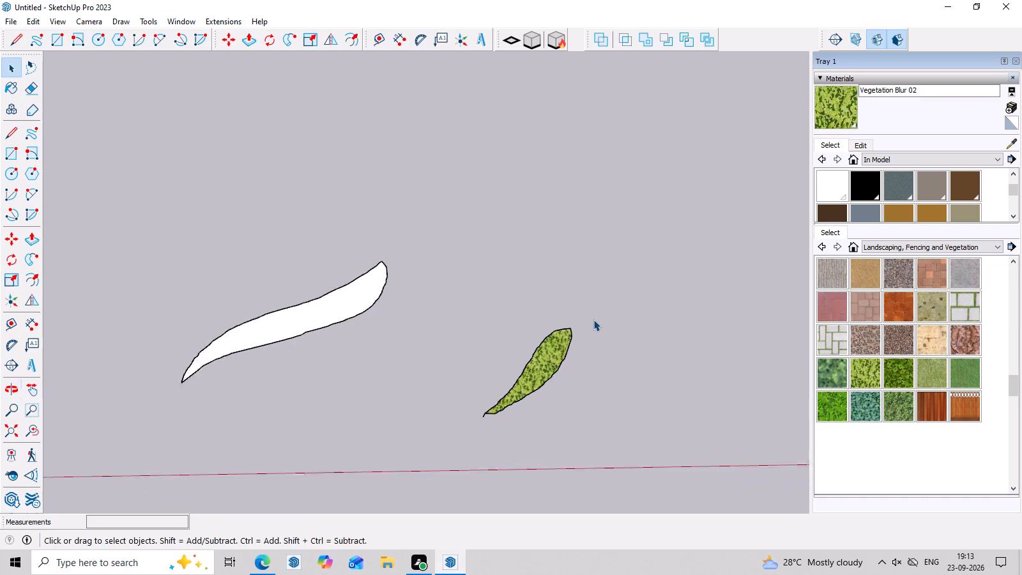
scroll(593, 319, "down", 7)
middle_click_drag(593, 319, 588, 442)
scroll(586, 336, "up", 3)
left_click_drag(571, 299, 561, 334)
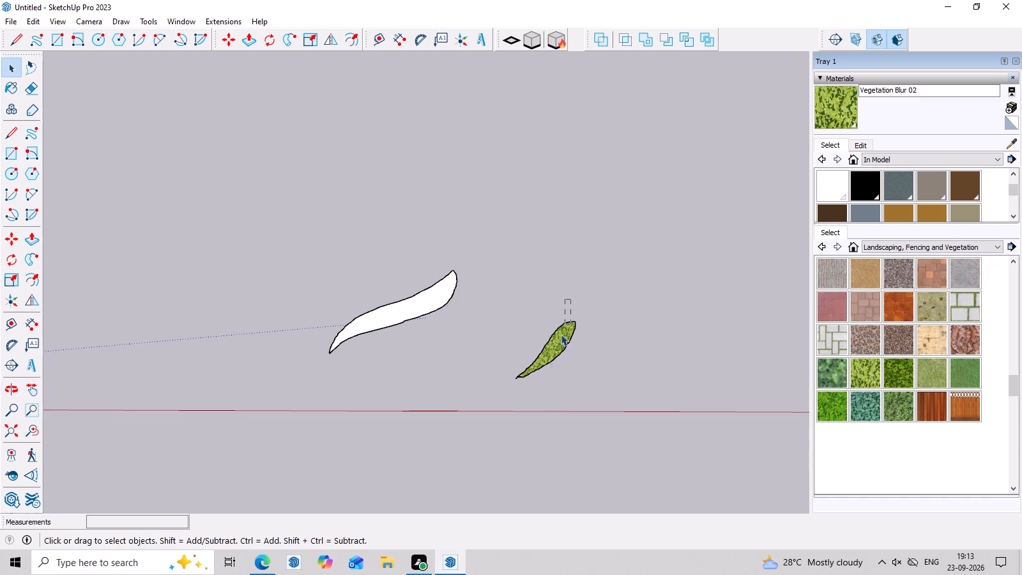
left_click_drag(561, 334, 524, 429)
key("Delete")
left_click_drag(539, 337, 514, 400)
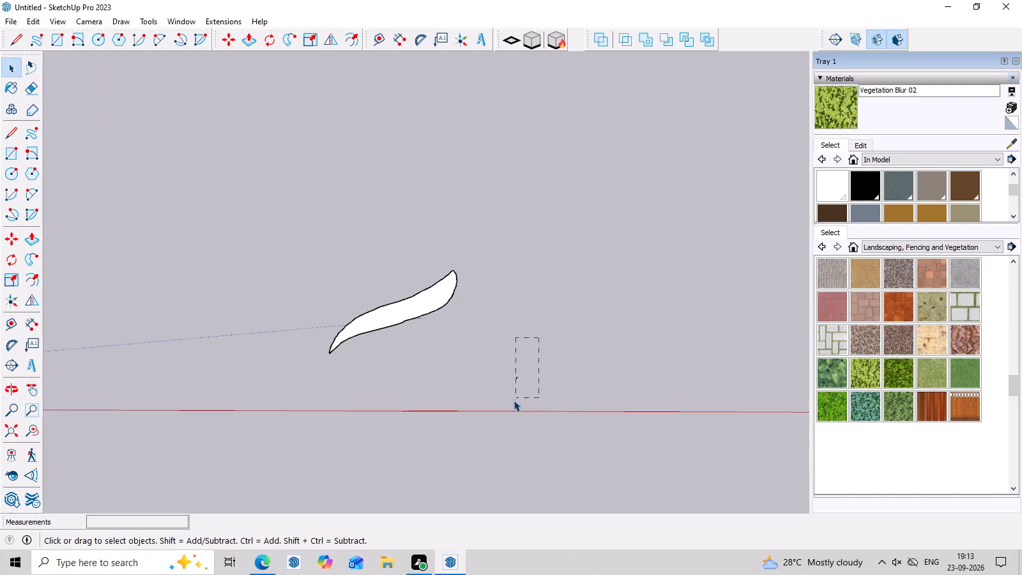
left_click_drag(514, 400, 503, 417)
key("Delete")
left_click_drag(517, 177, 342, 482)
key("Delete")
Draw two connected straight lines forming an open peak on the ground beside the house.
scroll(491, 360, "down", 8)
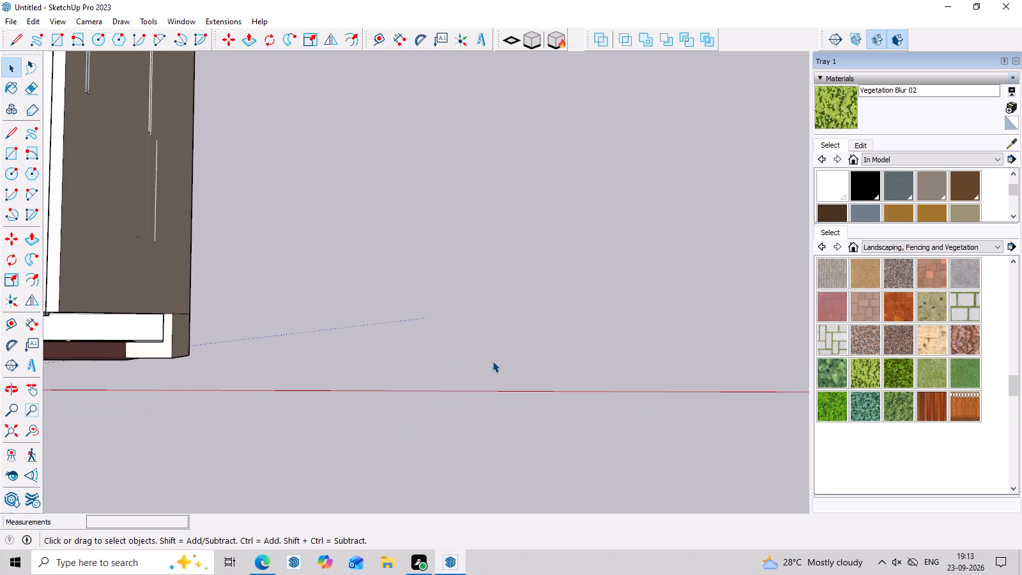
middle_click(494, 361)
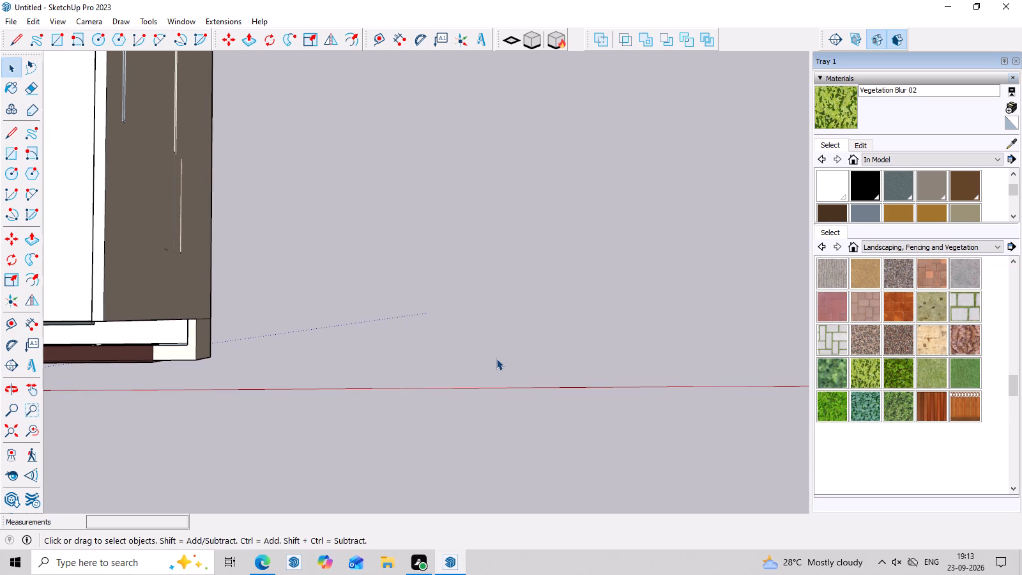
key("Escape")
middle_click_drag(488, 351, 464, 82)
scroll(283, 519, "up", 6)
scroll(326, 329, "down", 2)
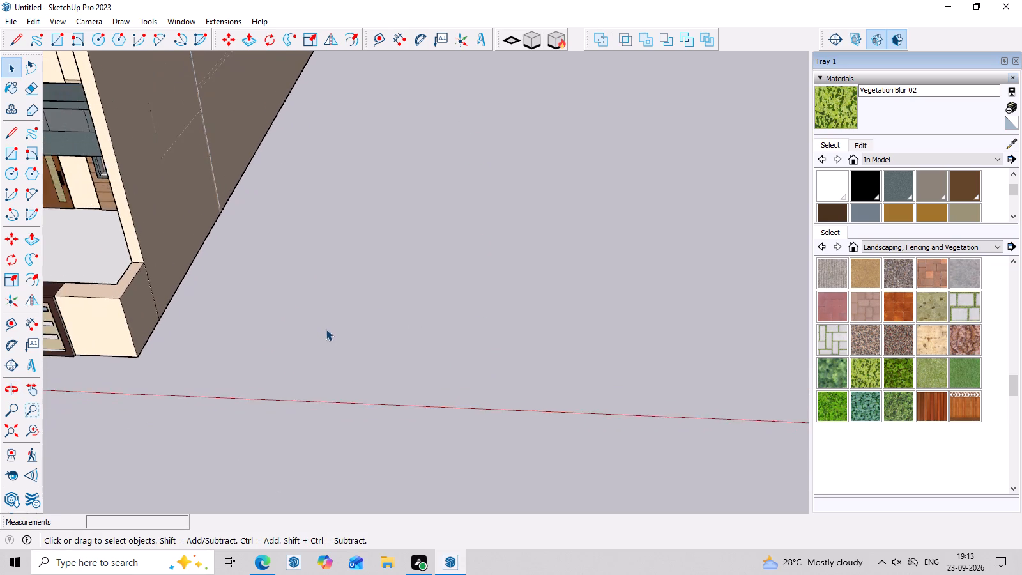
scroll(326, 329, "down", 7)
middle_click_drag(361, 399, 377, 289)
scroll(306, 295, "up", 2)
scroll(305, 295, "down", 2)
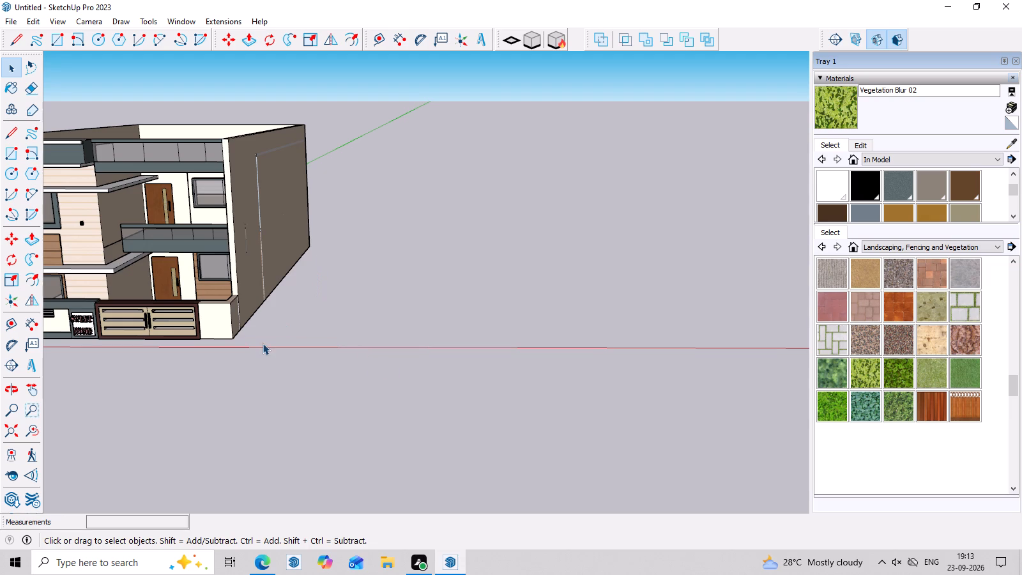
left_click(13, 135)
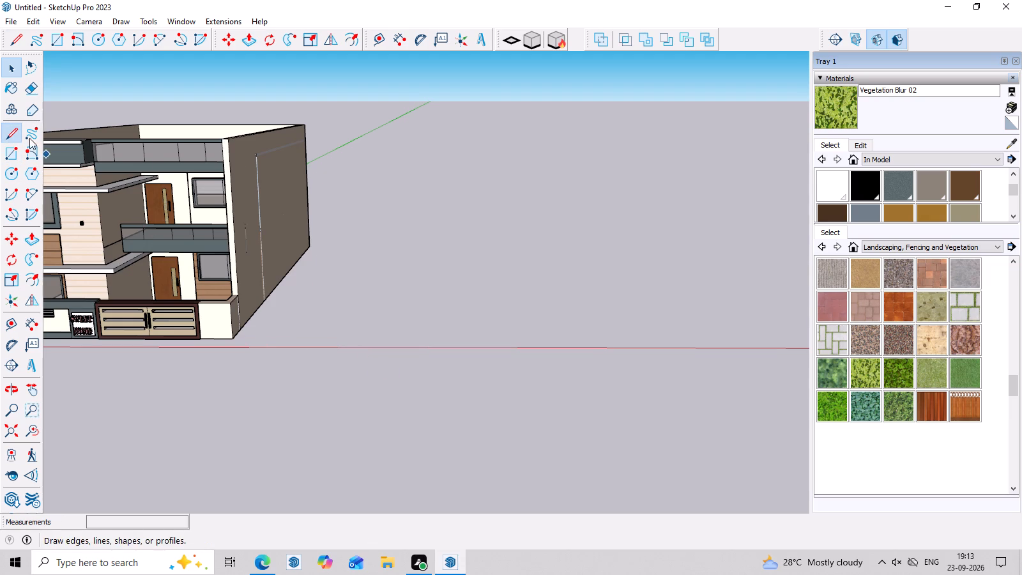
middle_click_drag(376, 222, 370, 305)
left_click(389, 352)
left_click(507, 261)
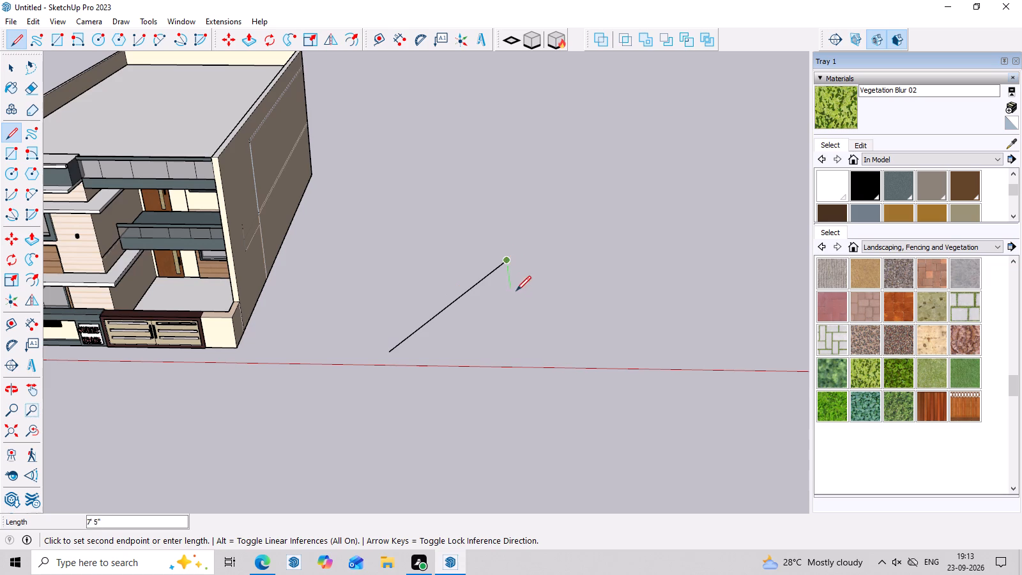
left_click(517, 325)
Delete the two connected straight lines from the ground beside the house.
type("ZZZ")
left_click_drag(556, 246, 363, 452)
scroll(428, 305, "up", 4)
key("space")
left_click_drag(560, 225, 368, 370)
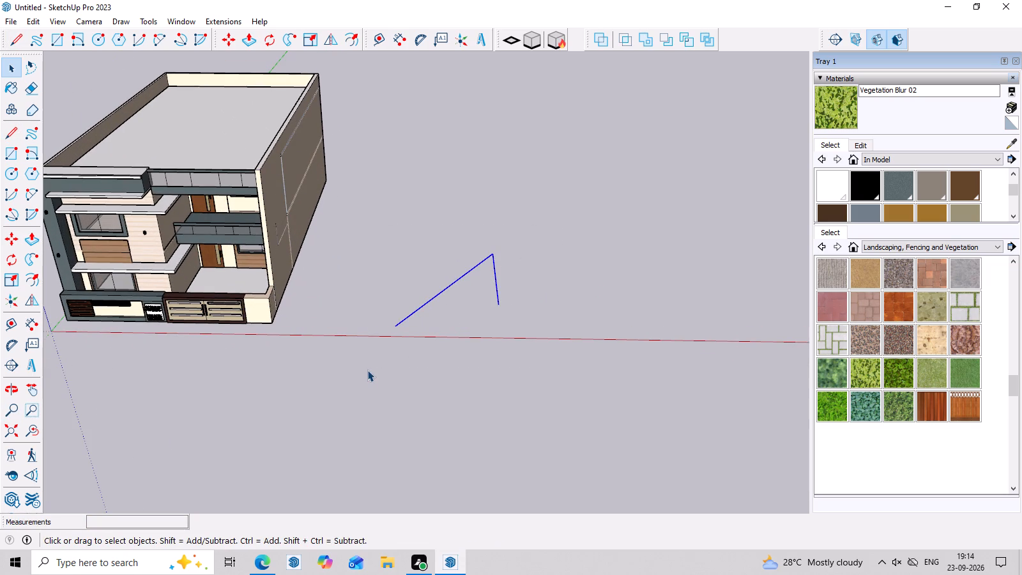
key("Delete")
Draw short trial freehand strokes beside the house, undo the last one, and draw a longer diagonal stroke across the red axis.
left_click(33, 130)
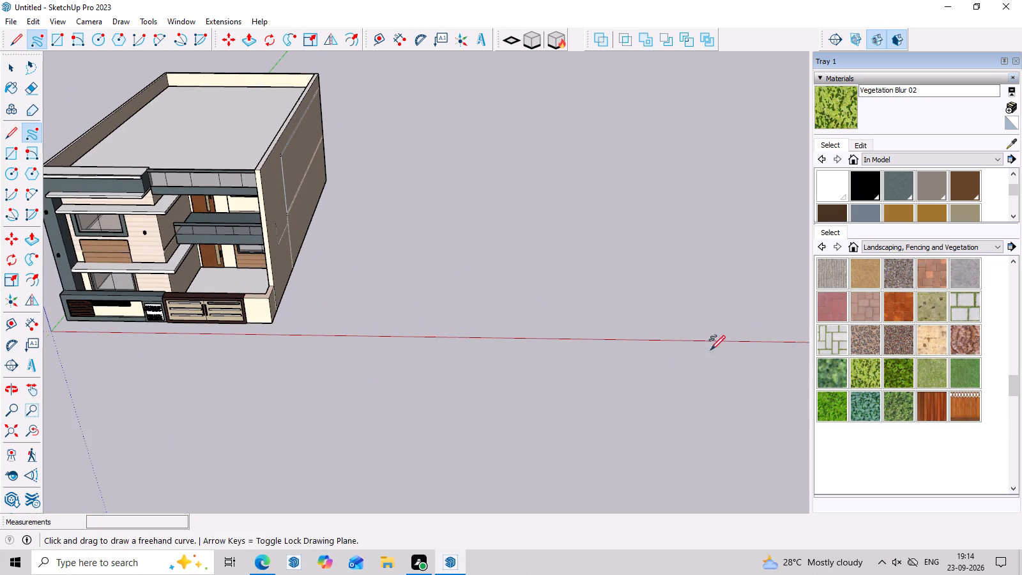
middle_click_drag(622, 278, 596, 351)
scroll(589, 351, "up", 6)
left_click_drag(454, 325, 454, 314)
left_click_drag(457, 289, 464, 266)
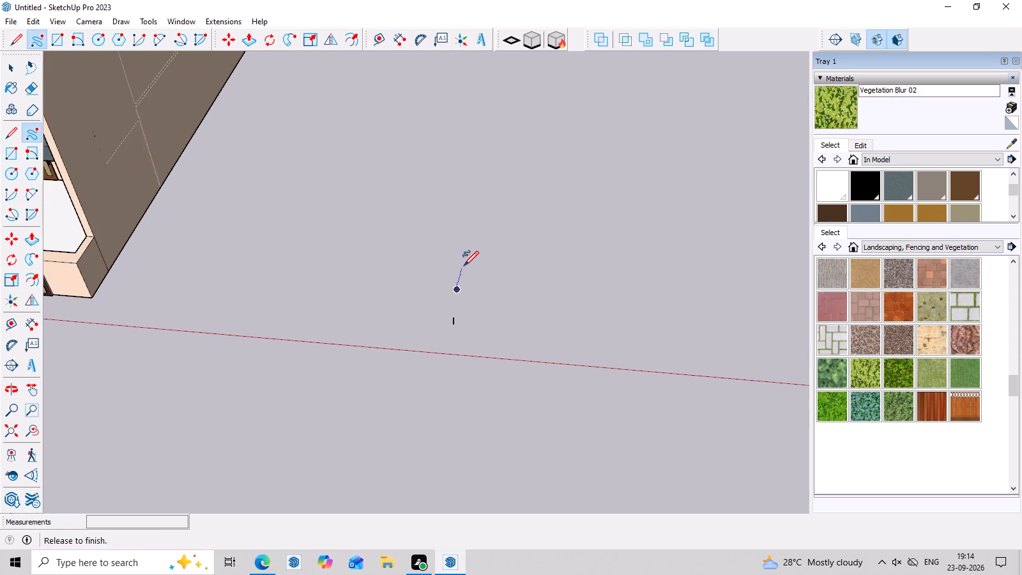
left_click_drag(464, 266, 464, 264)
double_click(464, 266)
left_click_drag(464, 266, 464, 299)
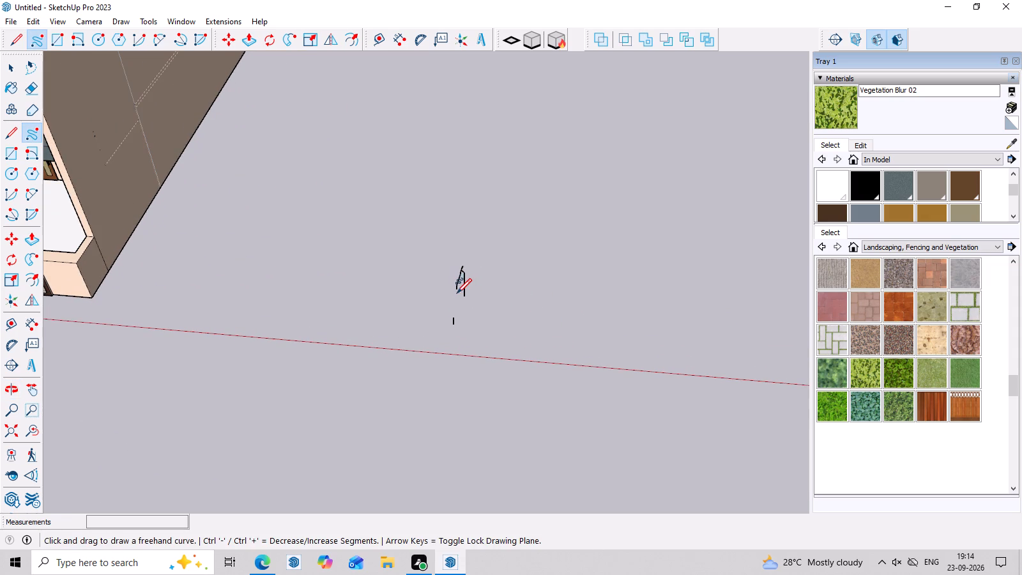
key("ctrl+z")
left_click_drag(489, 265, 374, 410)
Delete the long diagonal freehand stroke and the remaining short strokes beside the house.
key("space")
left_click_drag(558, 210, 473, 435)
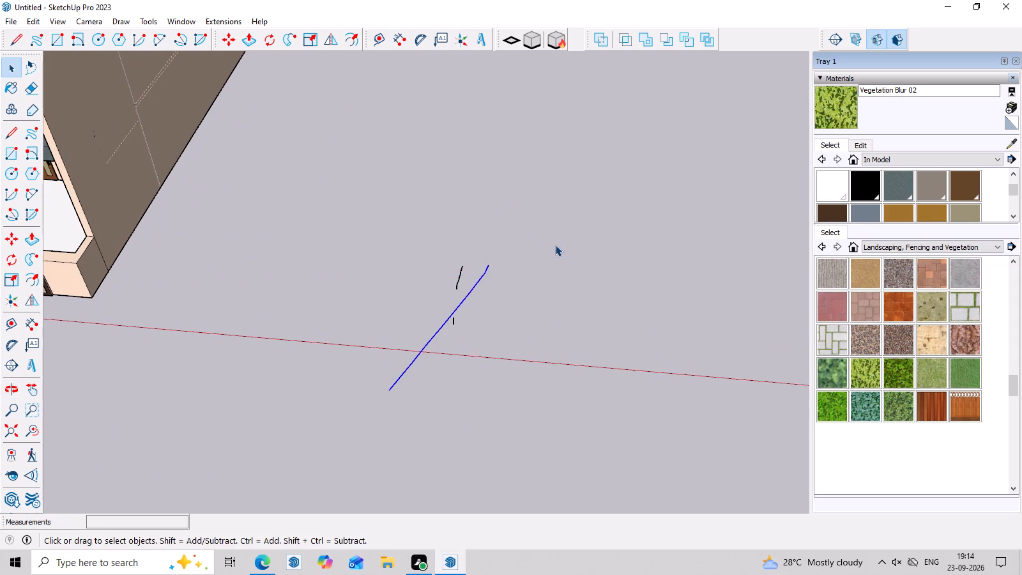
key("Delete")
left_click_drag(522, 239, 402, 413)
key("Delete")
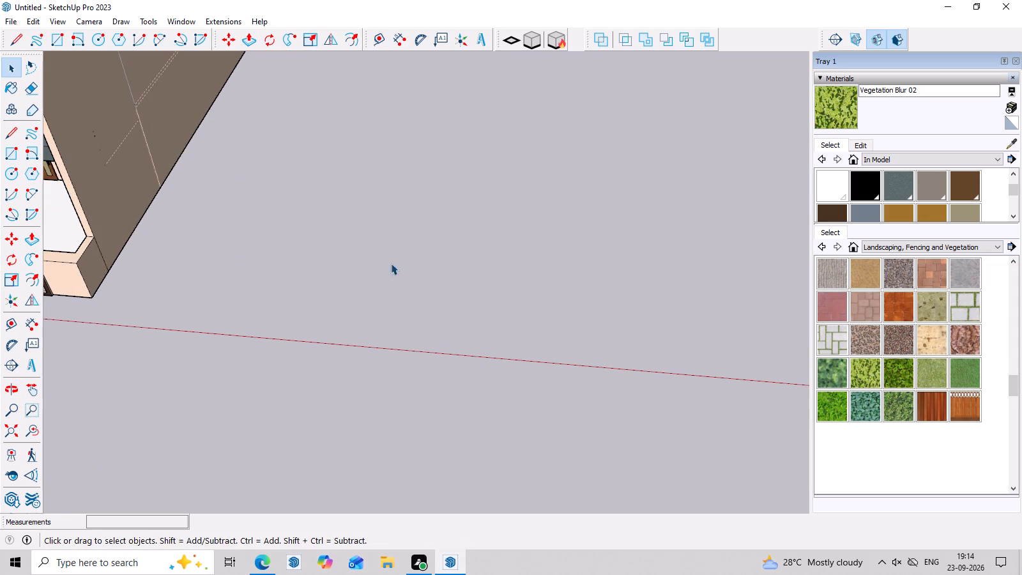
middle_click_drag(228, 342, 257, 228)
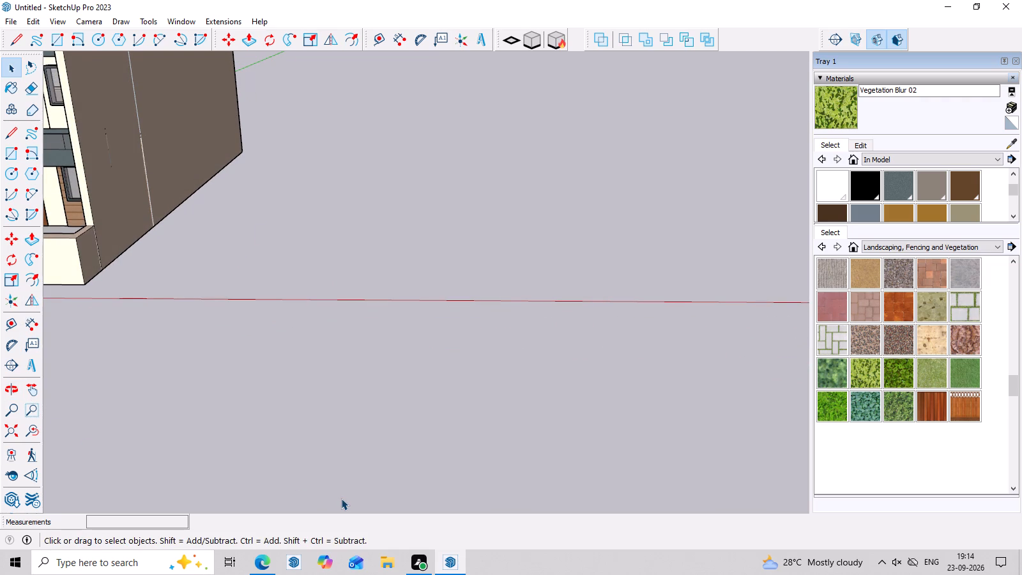
Examine the house's front elevation, boundary wall and gate from several distances and angles.
scroll(381, 231, "down", 15)
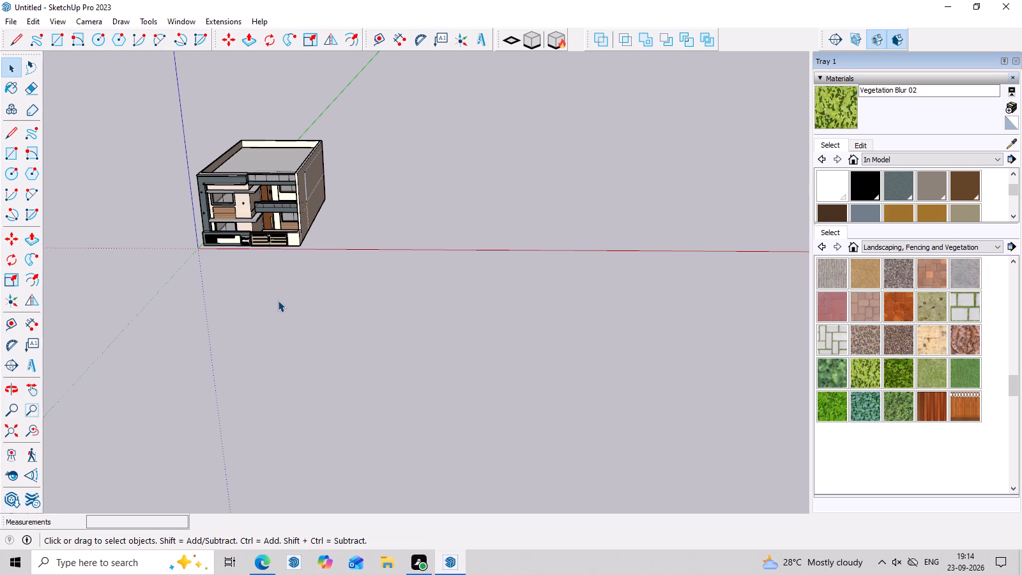
scroll(278, 300, "down", 8)
middle_click_drag(278, 300, 279, 266)
scroll(282, 250, "down", 1)
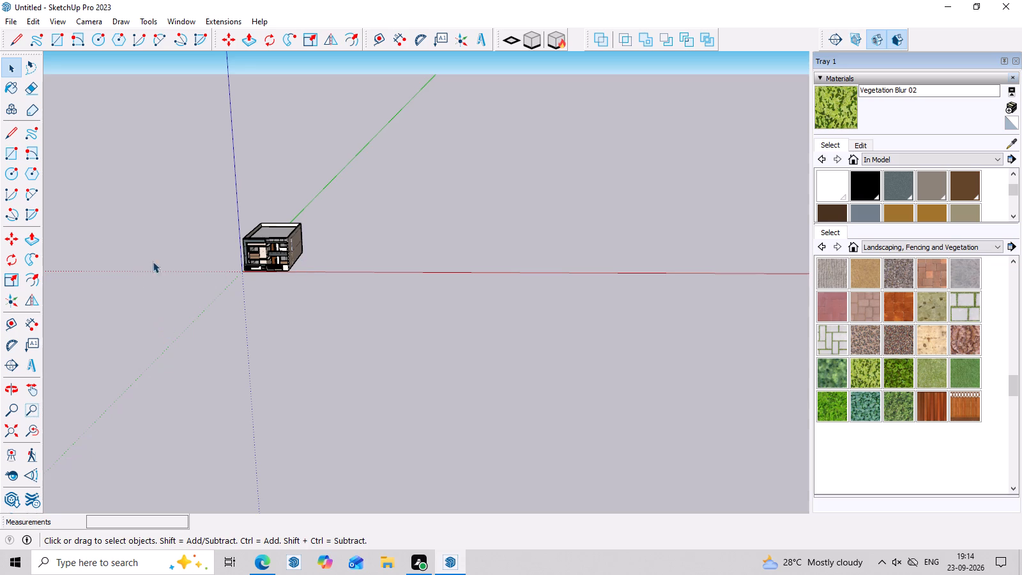
scroll(188, 261, "up", 10)
middle_click_drag(333, 330, 358, 274)
scroll(349, 241, "up", 5)
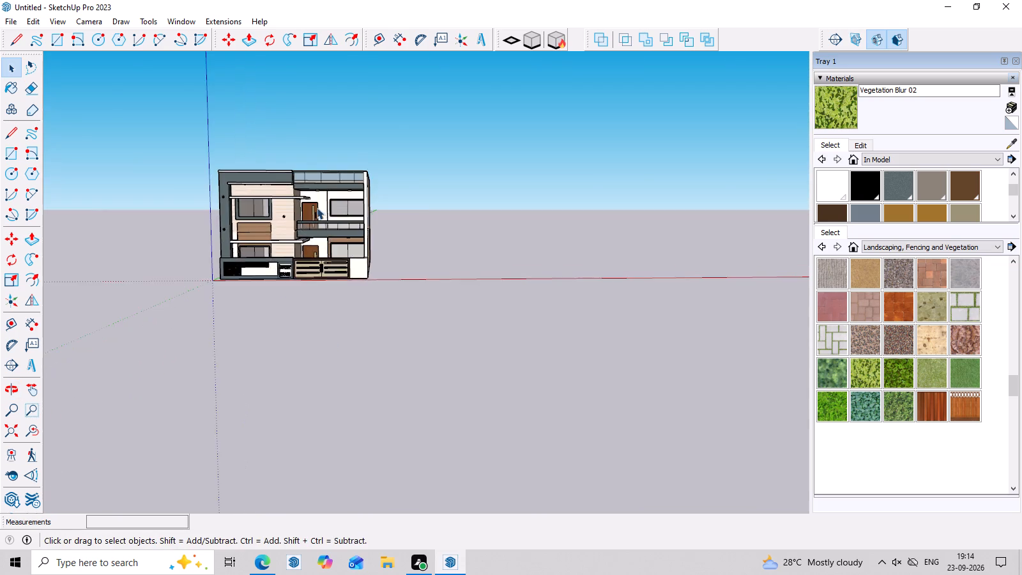
scroll(317, 208, "up", 3)
scroll(406, 261, "down", 3)
scroll(95, 181, "up", 6)
middle_click_drag(167, 195, 163, 237)
scroll(200, 351, "up", 2)
middle_click_drag(260, 395, 268, 337)
scroll(303, 445, "up", 3)
scroll(331, 459, "down", 2)
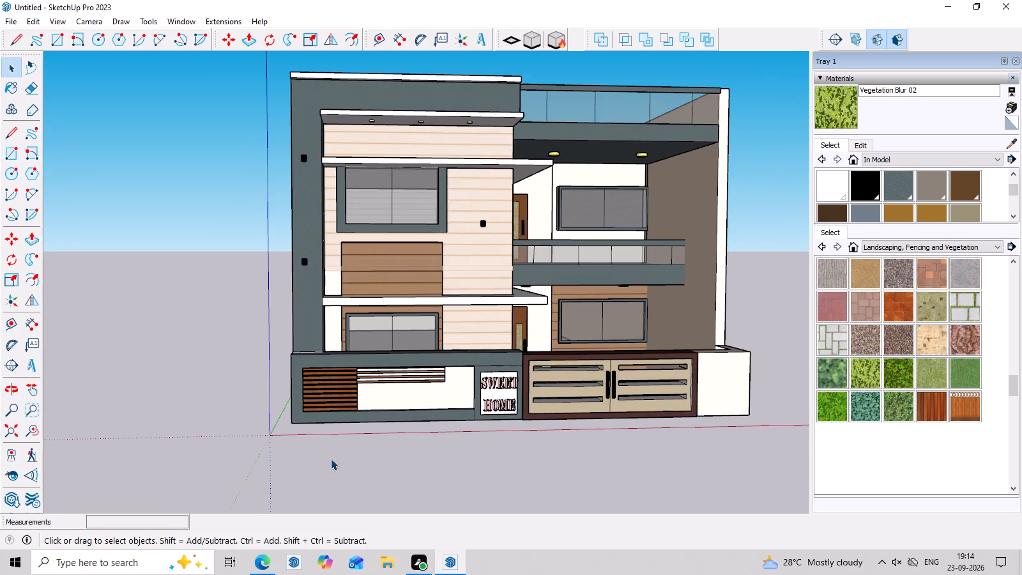
middle_click_drag(454, 507, 430, 395)
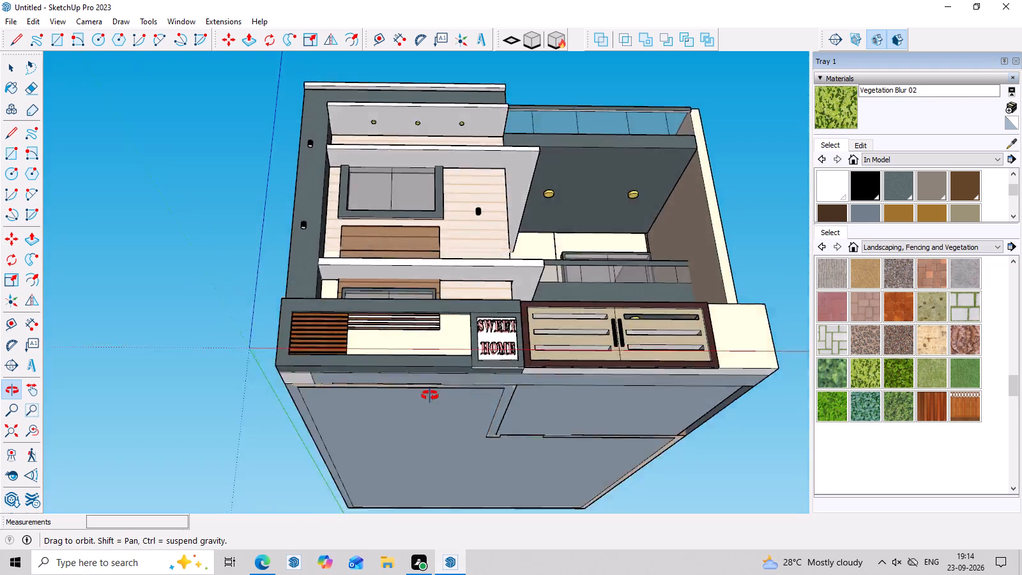
middle_click_drag(430, 395, 420, 468)
scroll(419, 479, "up", 4)
middle_click_drag(407, 429, 404, 502)
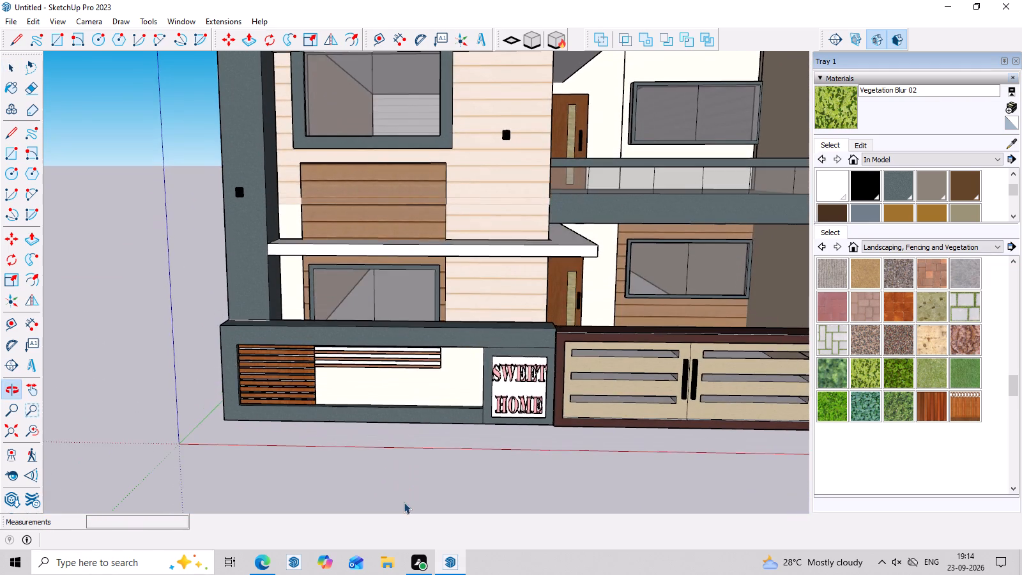
scroll(302, 378, "up", 4)
scroll(324, 425, "down", 12)
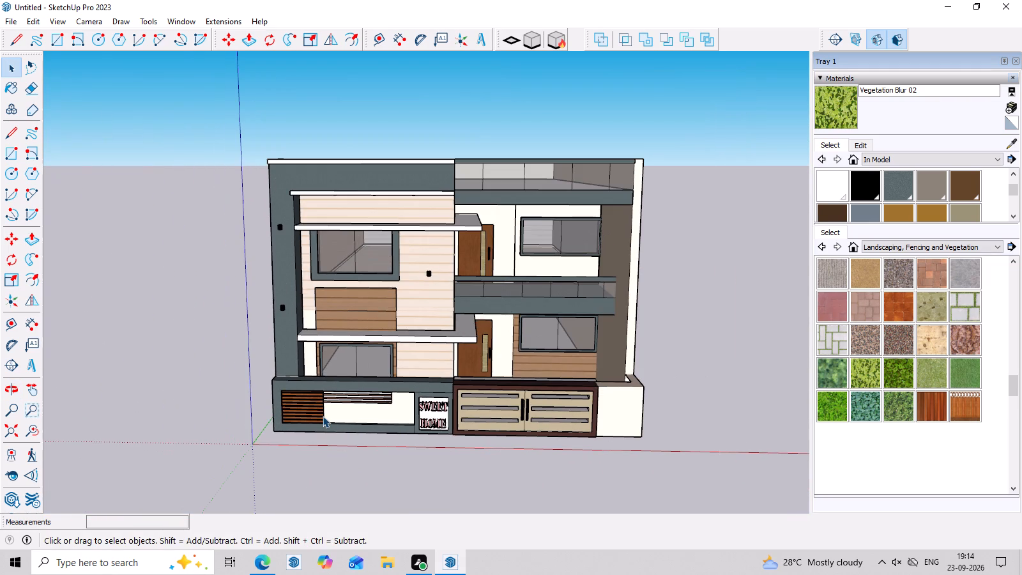
scroll(646, 434, "up", 2)
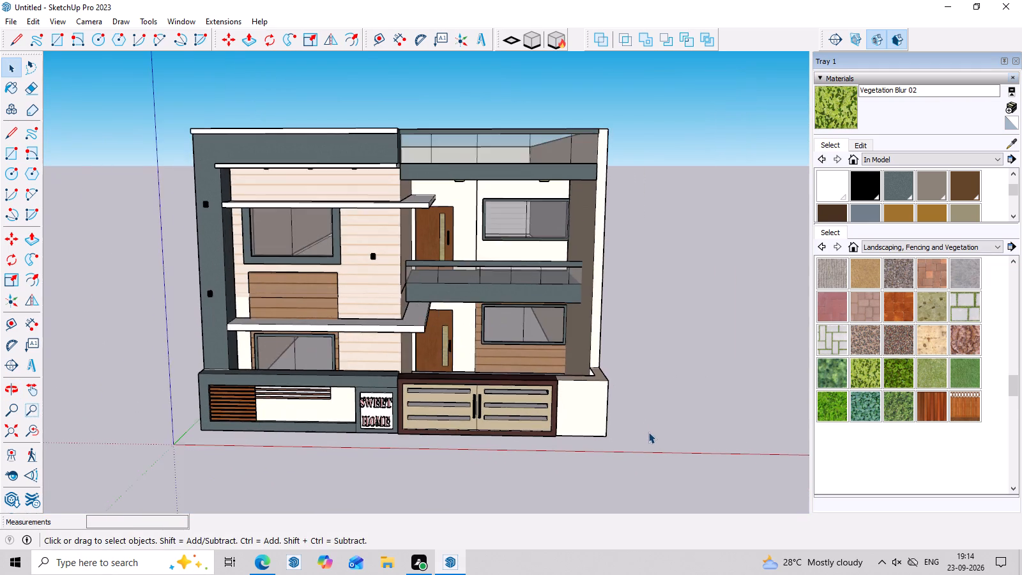
scroll(648, 432, "up", 2)
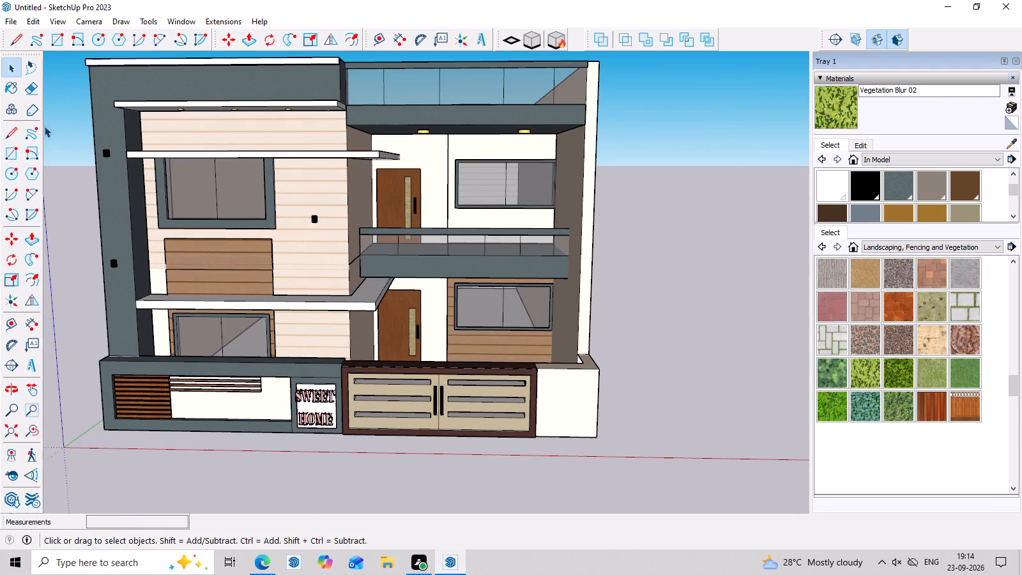
Draw two overlapping circles, each about 3' in radius, on the ground in front of the house.
left_click(29, 135)
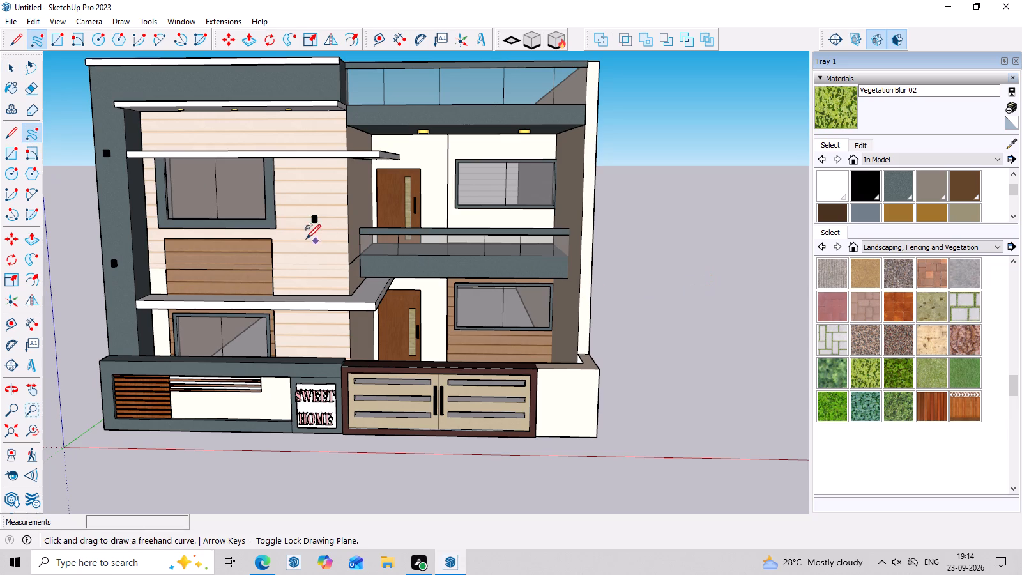
key("space")
left_click(13, 172)
scroll(858, 408, "down", 4)
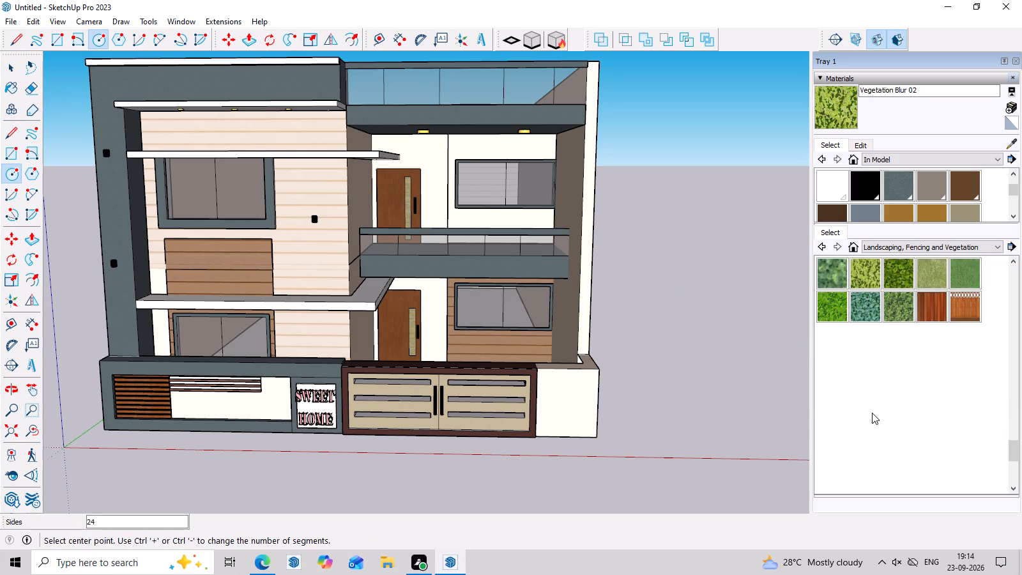
scroll(872, 413, "down", 3)
scroll(729, 358, "down", 7)
left_click(459, 467)
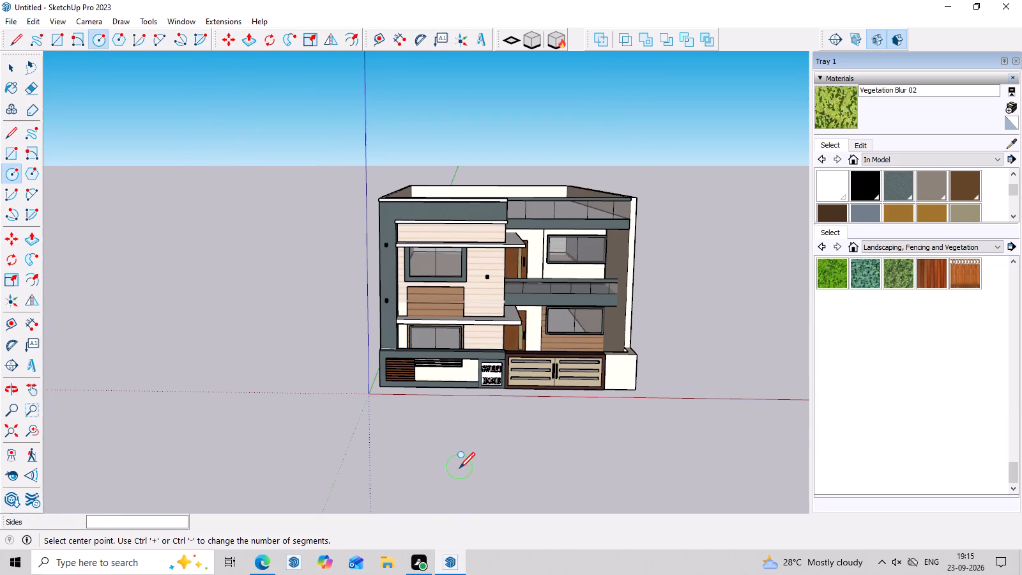
left_click(489, 461)
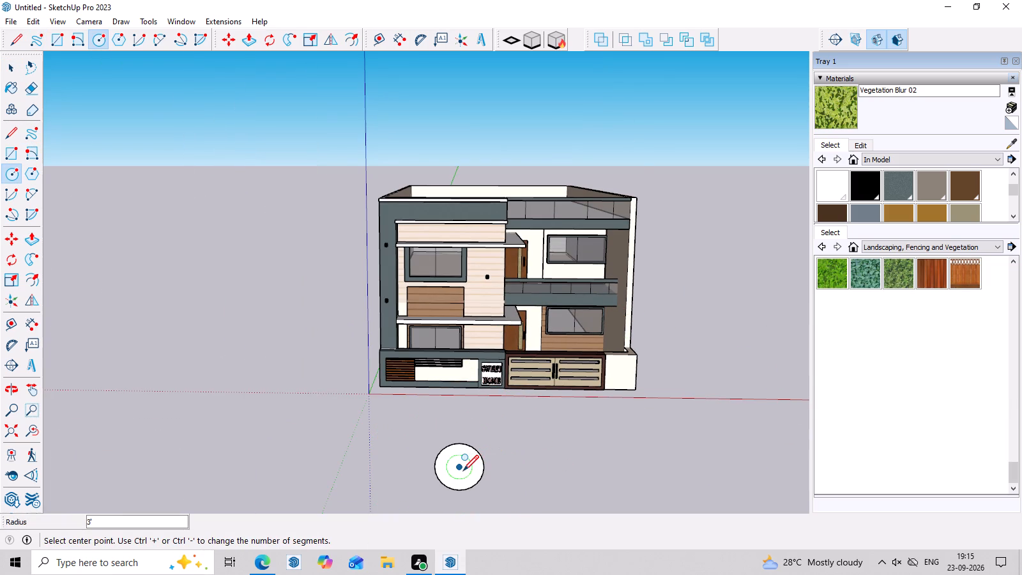
left_click(463, 470)
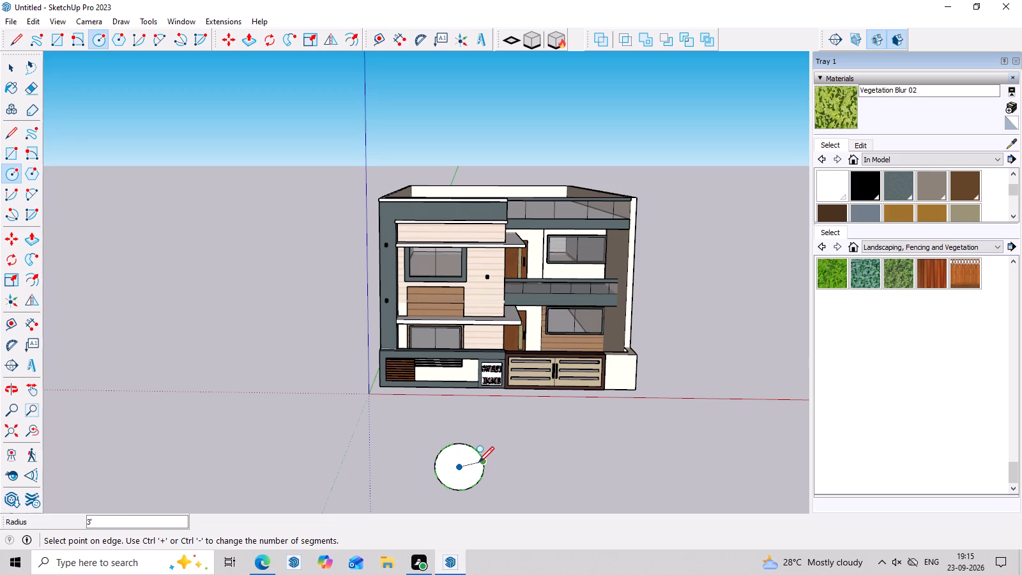
key("Escape")
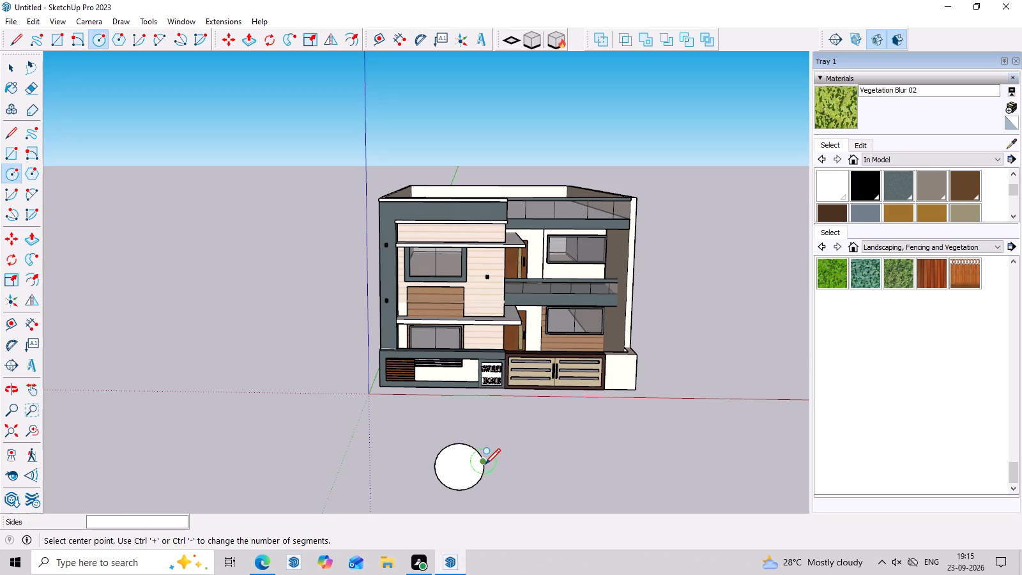
left_click(485, 463)
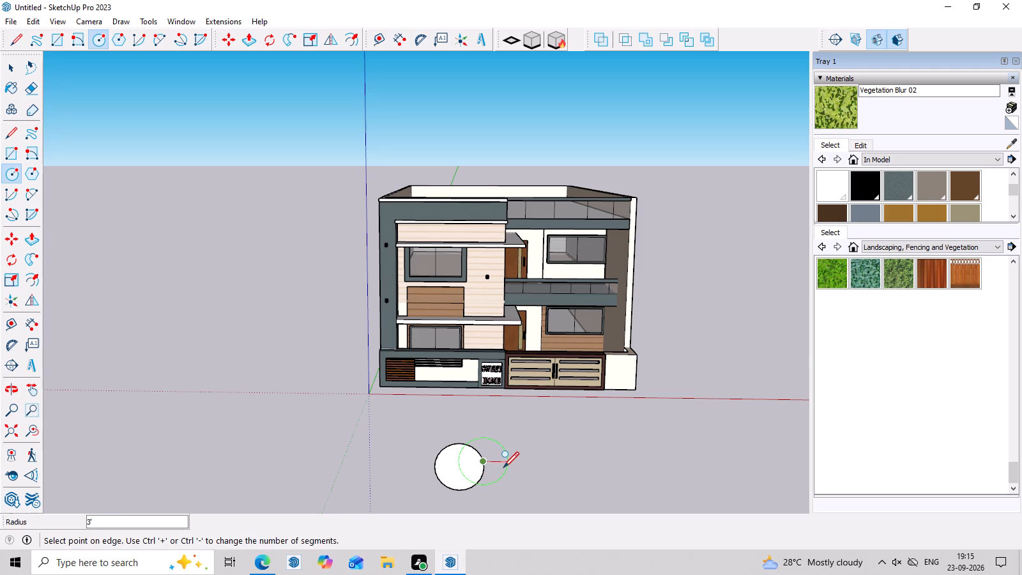
left_click(503, 466)
left_click(458, 468)
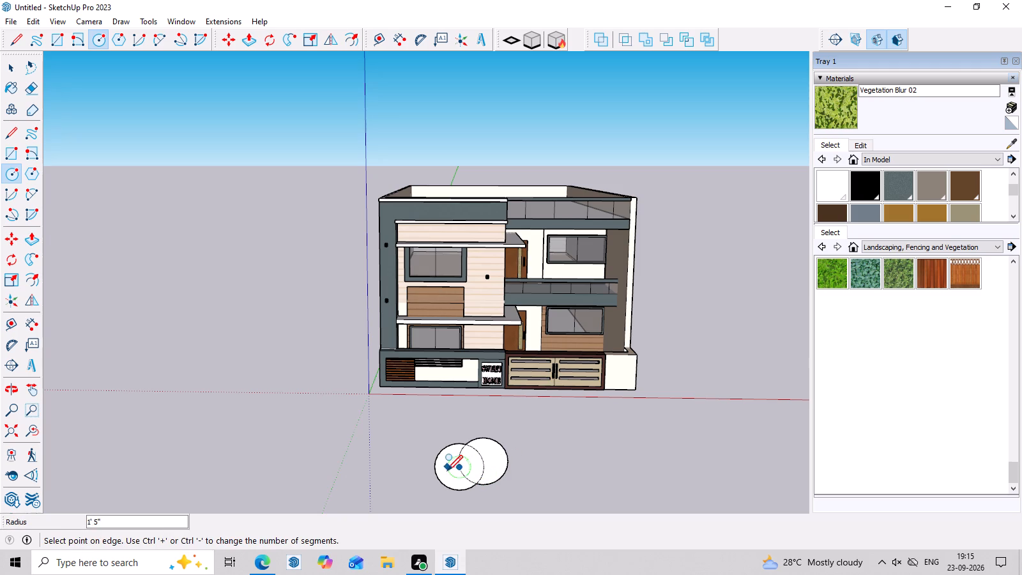
key("space")
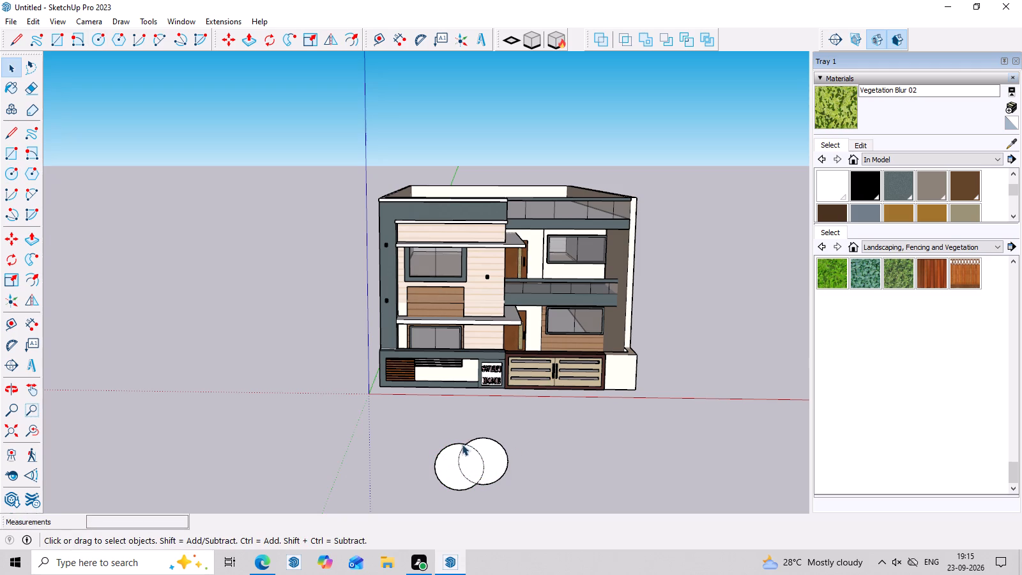
Erase the outer arcs of the two circles, keeping only the leaf-shaped overlap.
scroll(472, 454, "up", 3)
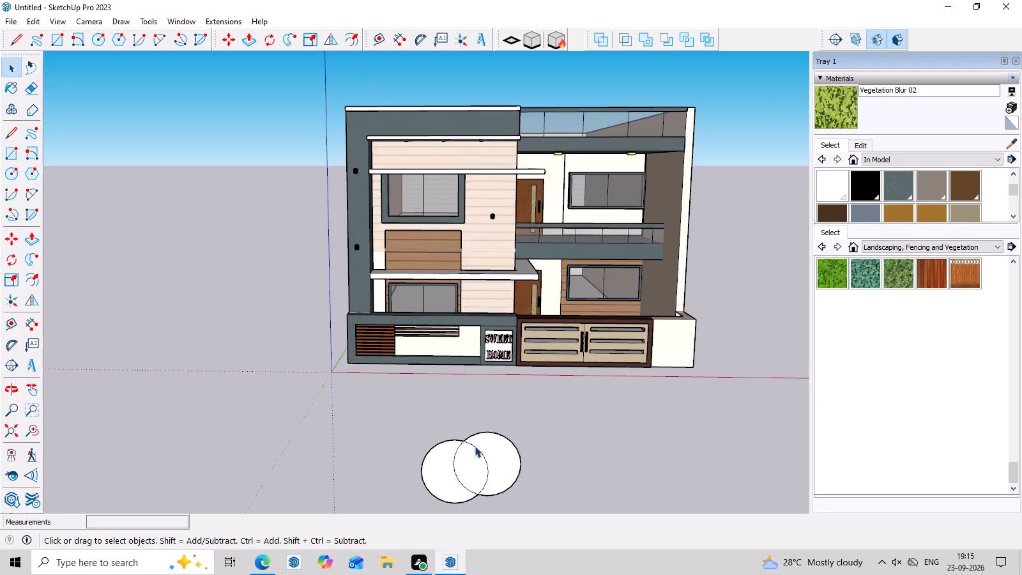
scroll(475, 446, "up", 5)
scroll(482, 433, "down", 3)
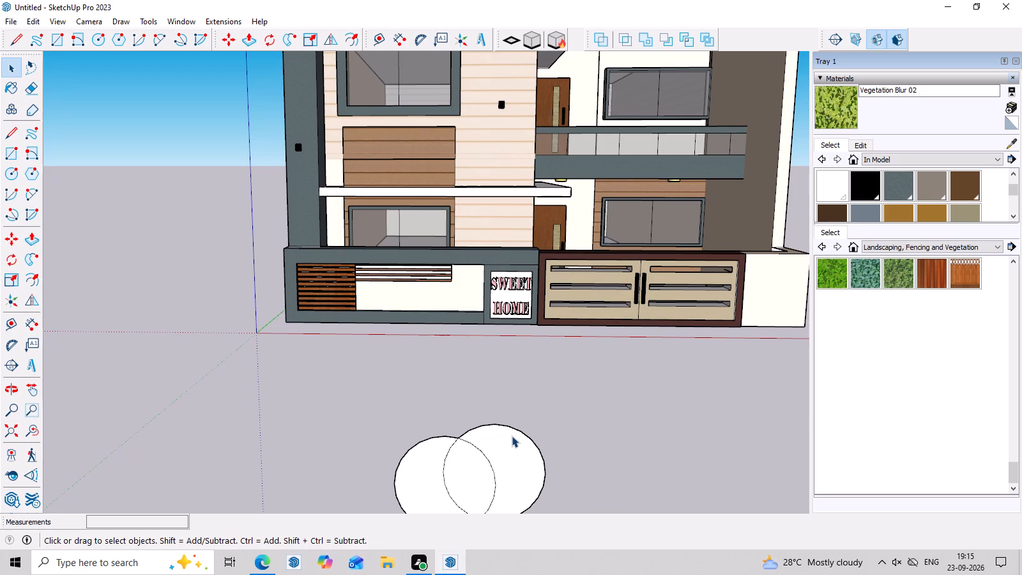
key("e")
left_click_drag(512, 416, 515, 456)
left_click_drag(441, 413, 439, 465)
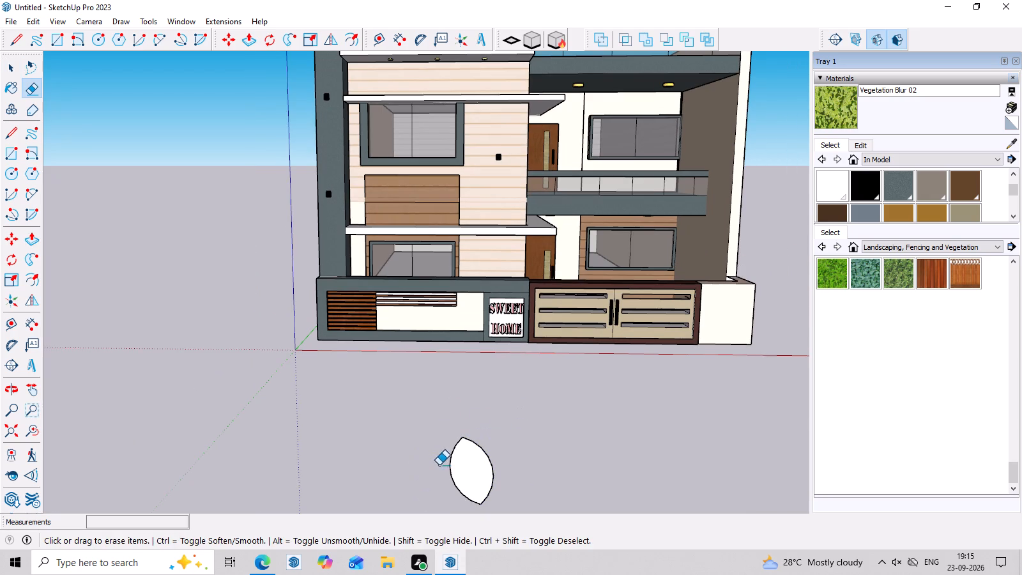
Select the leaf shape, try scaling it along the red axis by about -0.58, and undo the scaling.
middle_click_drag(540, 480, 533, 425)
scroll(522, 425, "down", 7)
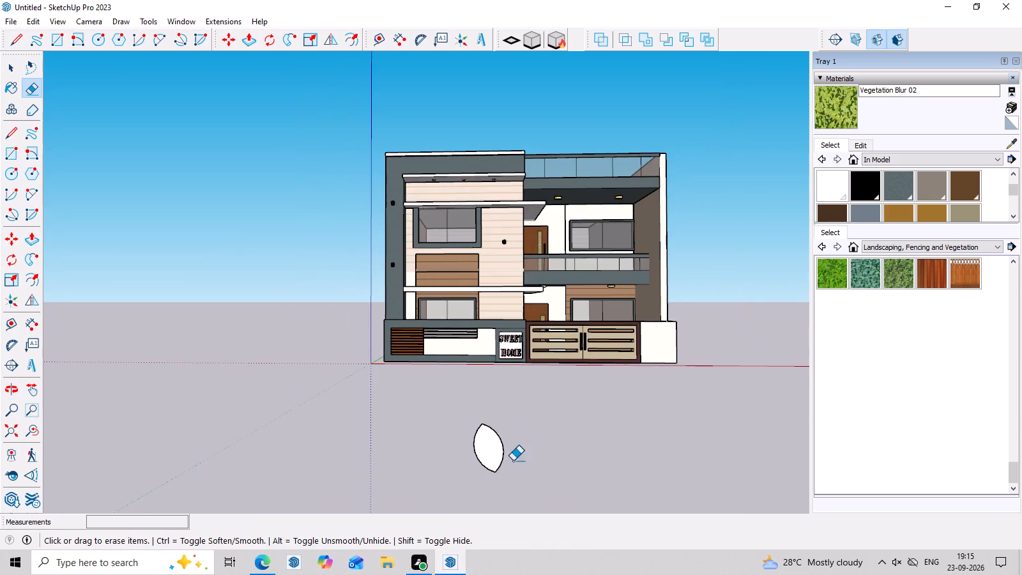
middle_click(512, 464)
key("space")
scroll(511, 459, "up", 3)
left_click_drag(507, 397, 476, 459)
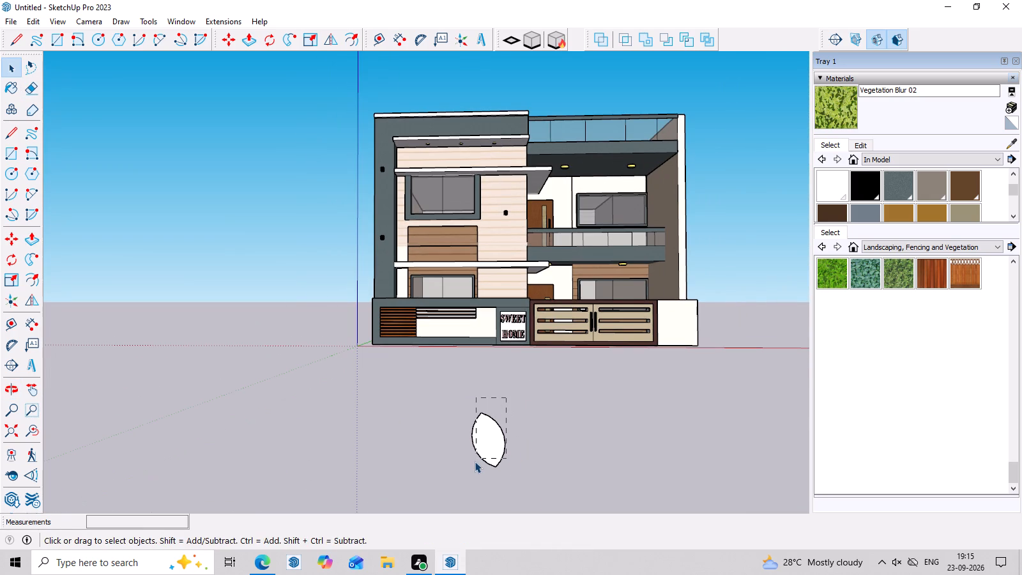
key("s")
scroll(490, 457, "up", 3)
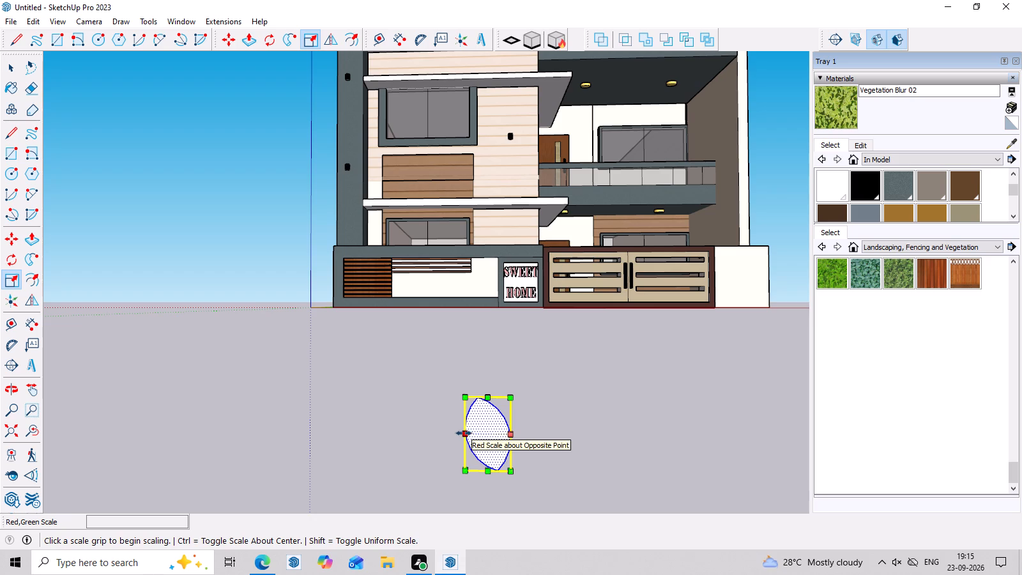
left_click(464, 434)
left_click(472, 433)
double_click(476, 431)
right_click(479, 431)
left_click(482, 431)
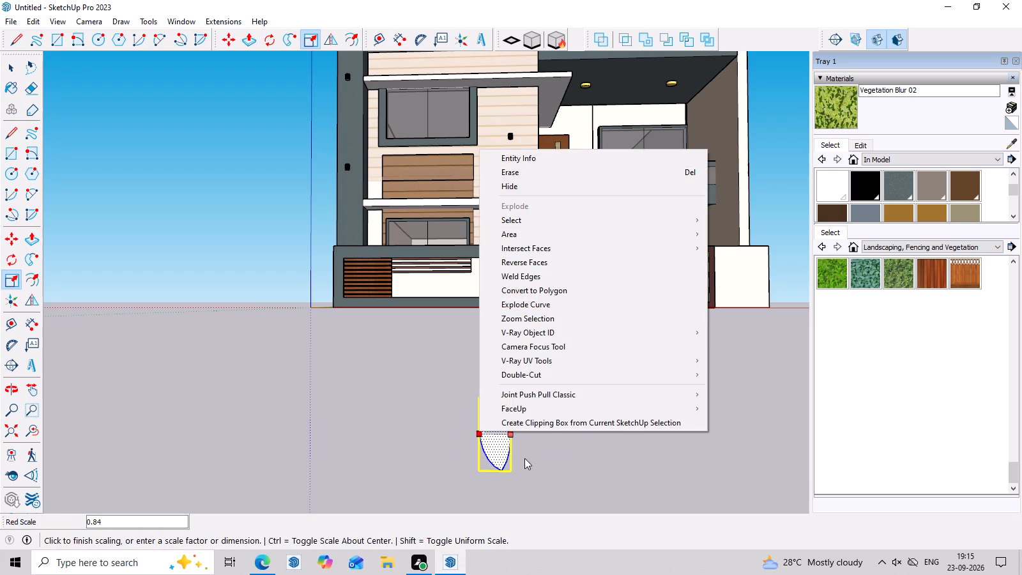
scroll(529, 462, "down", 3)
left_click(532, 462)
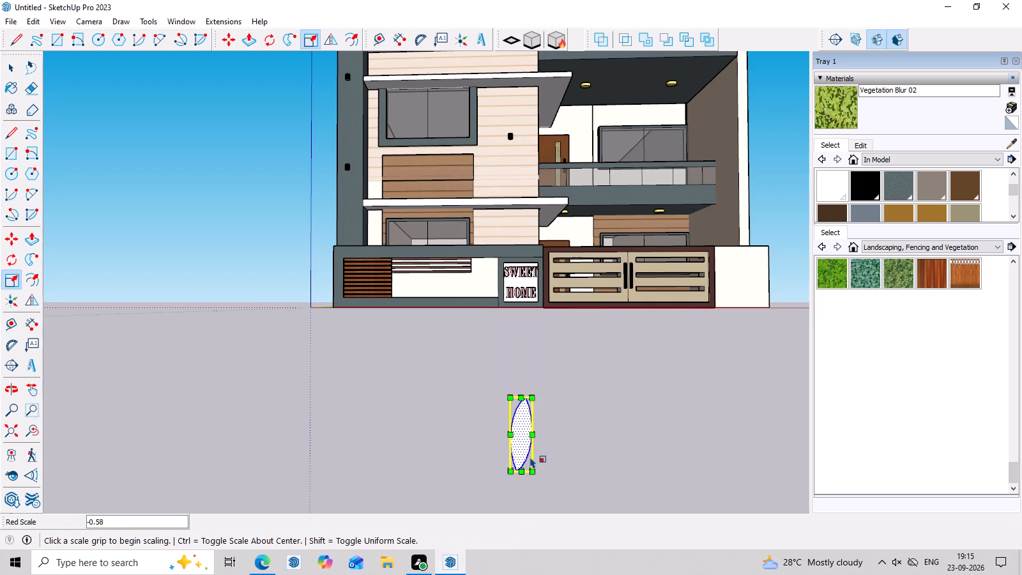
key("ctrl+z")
Narrow the selected leaf shape along the red axis to a scale of about 0.77.
scroll(508, 427, "up", 3)
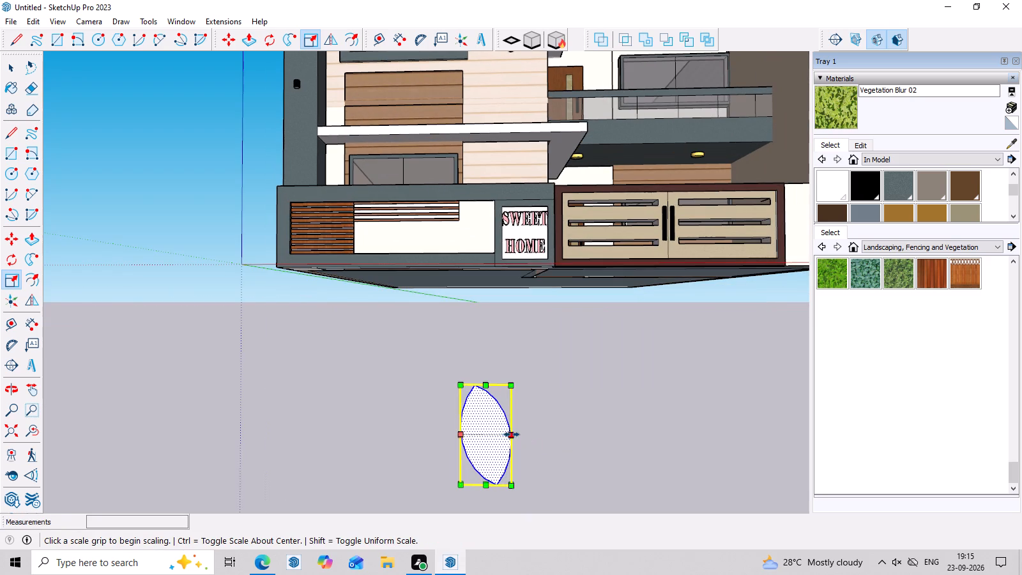
double_click(513, 436)
left_click_drag(512, 436, 503, 436)
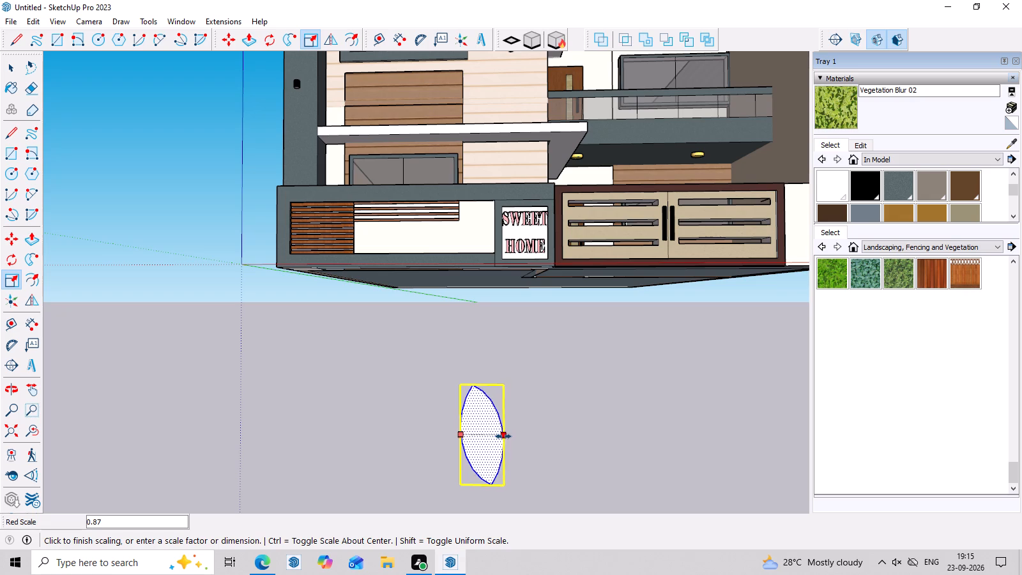
left_click_drag(503, 436, 500, 436)
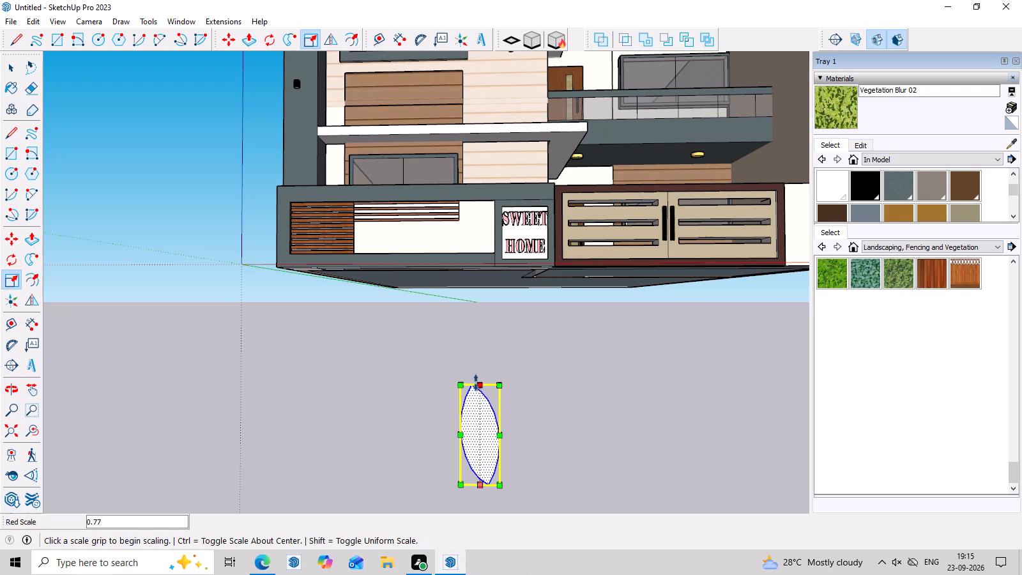
left_click_drag(479, 383, 482, 384)
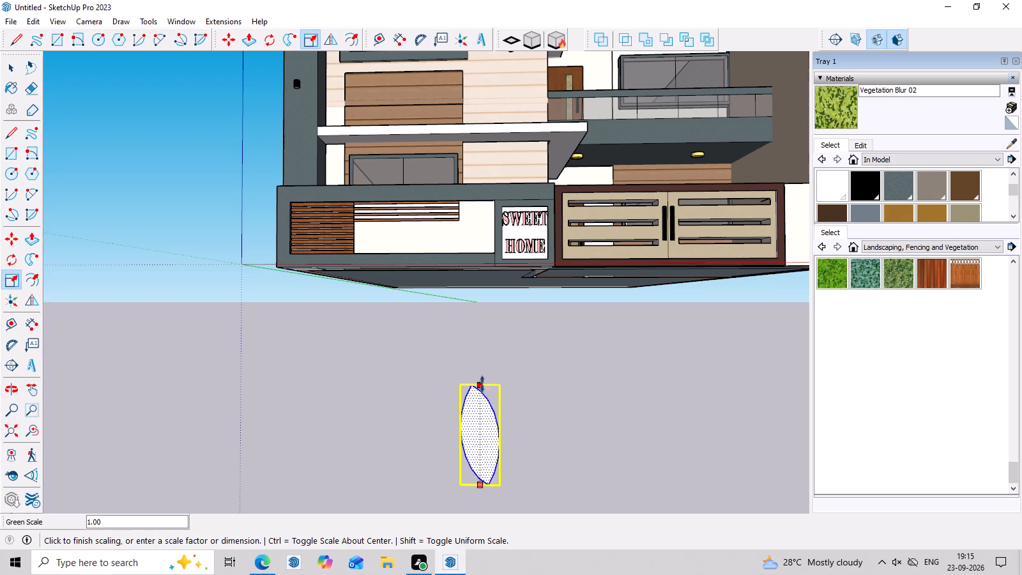
left_click_drag(482, 384, 483, 377)
left_click(484, 485)
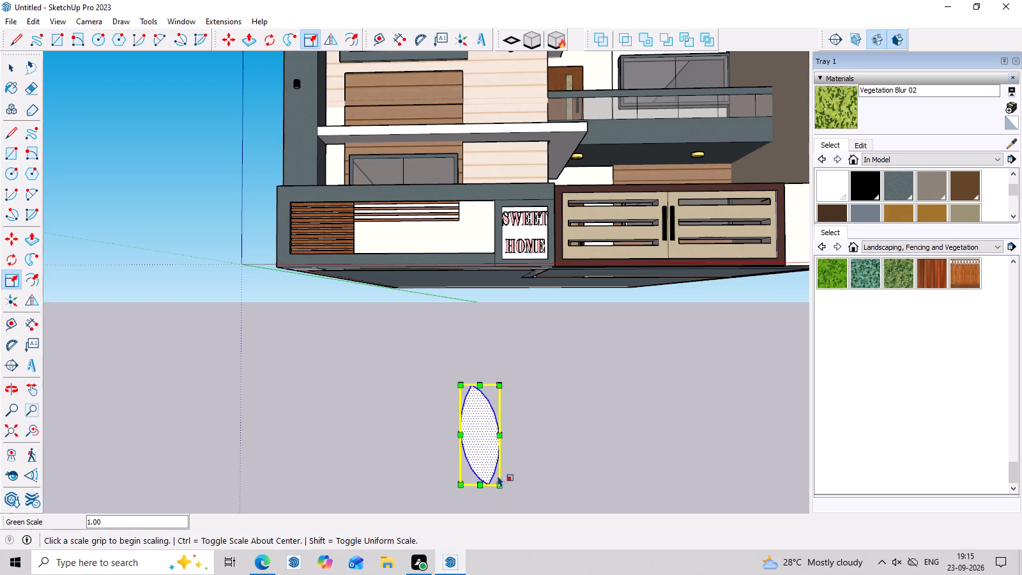
left_click_drag(497, 481, 495, 460)
Extrude the leaf-shaped face 1" with Push/Pull.
scroll(503, 431, "up", 4)
scroll(510, 417, "down", 7)
middle_click_drag(511, 436, 510, 474)
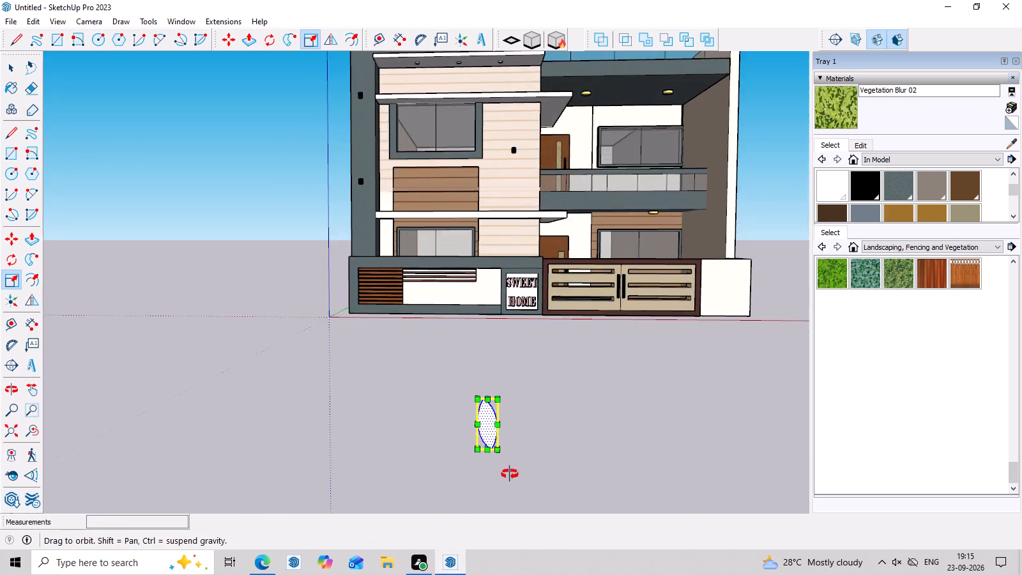
middle_click_drag(510, 474, 510, 484)
scroll(508, 480, "up", 6)
key("p")
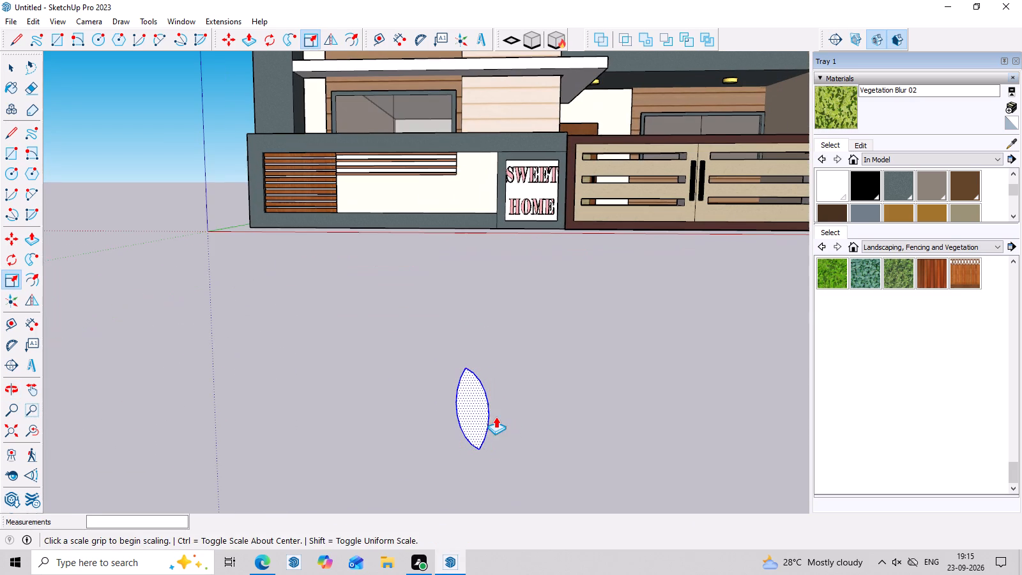
left_click(482, 415)
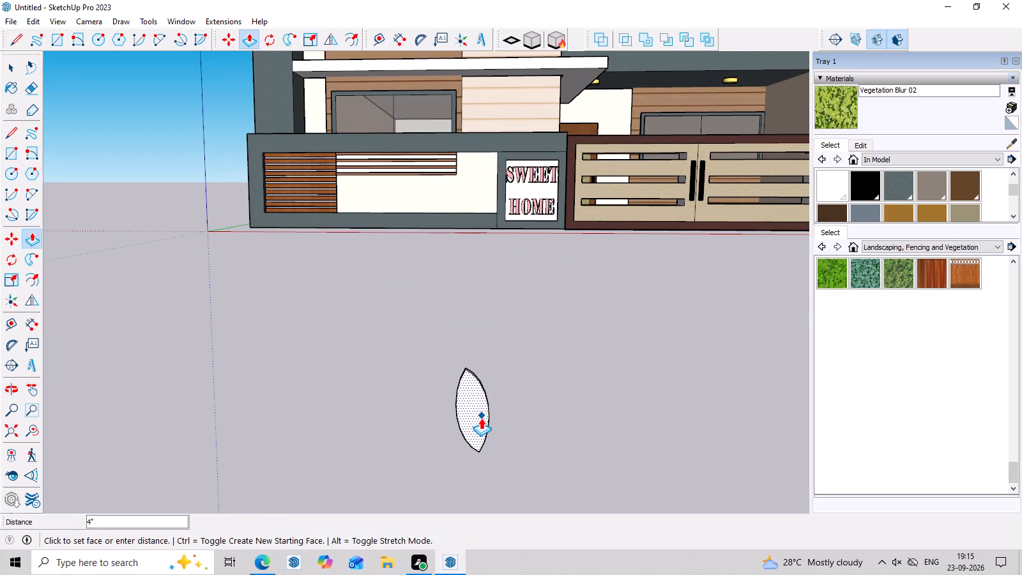
key("1")
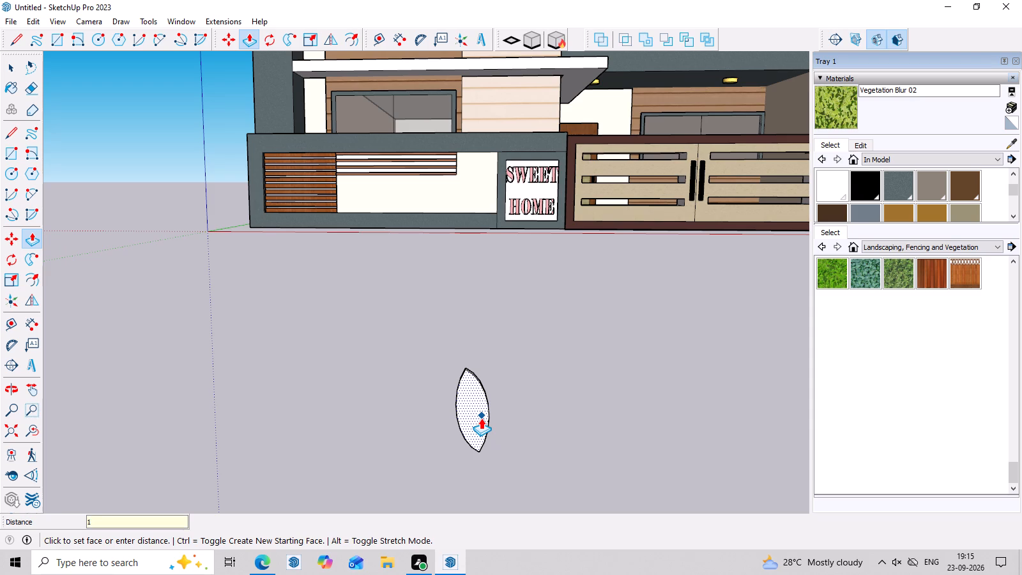
key("Return")
Select the whole leaf solid in front of the house and make it a group.
middle_click_drag(481, 418, 477, 485)
key("space")
triple_click(479, 427)
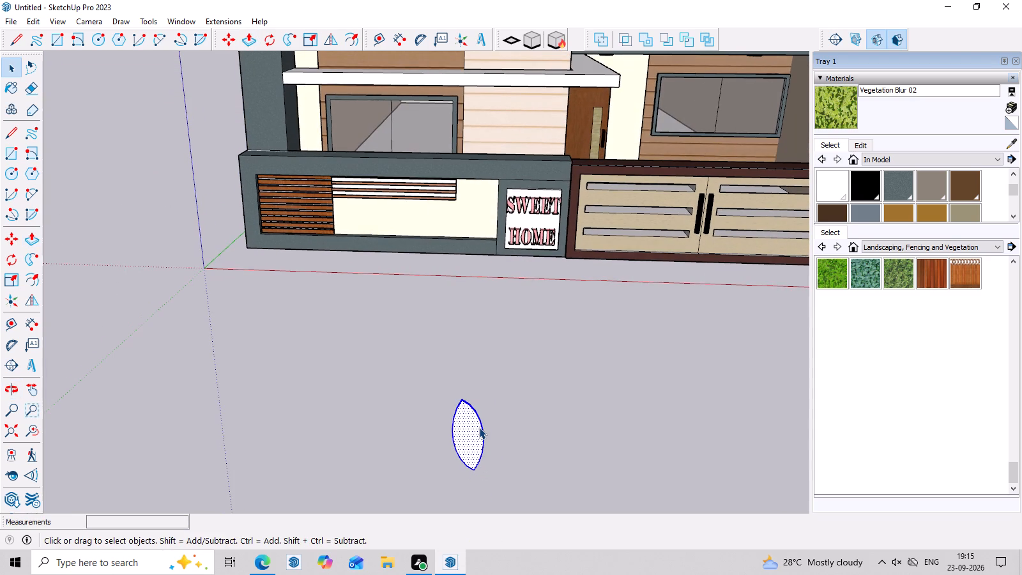
right_click(479, 427)
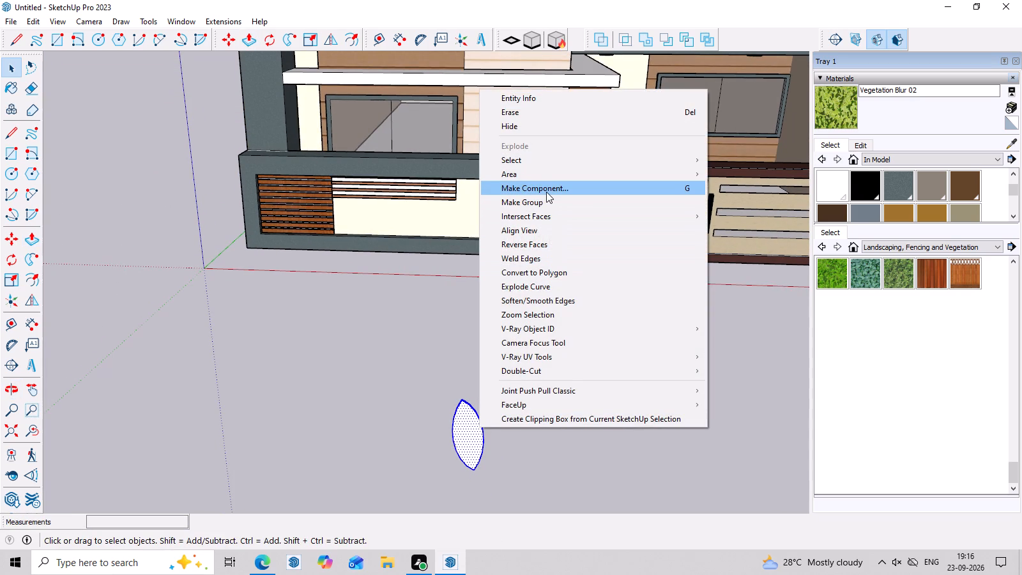
left_click(547, 204)
Copy the leaf group about 3' to the left of the original, picking it up by its bottom tip.
middle_click_drag(542, 435, 557, 314)
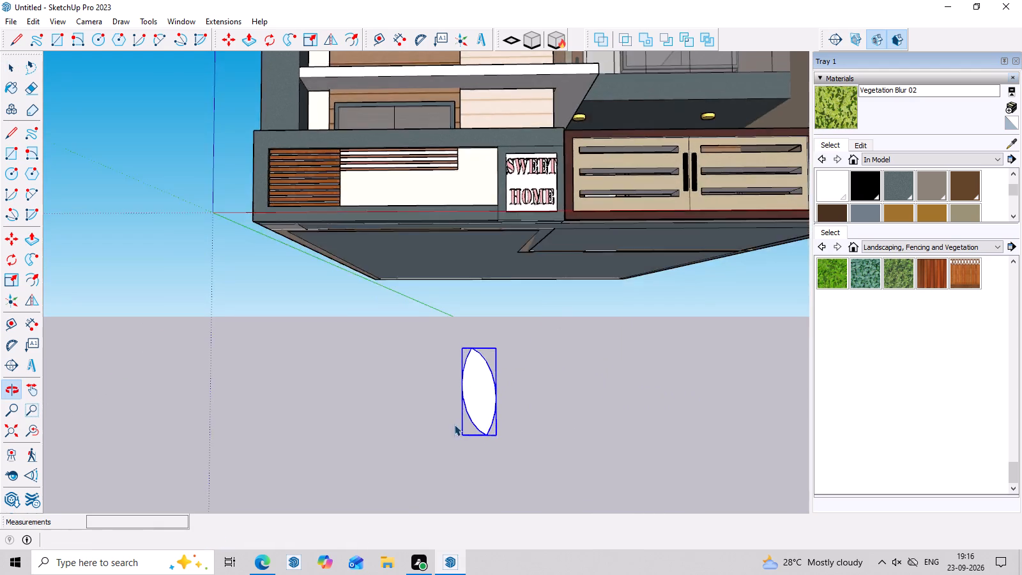
scroll(448, 439, "up", 3)
key("m")
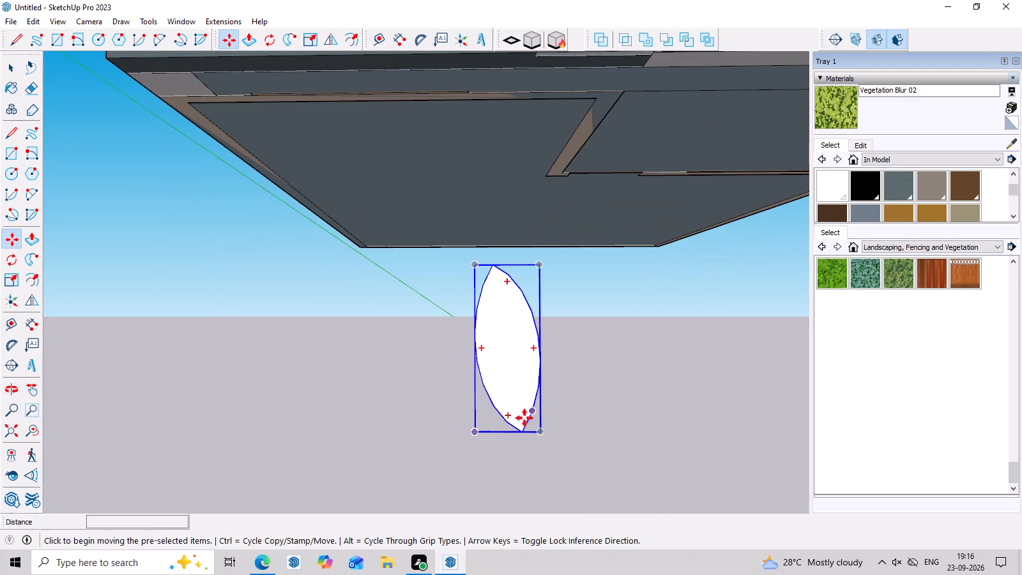
left_click(522, 429)
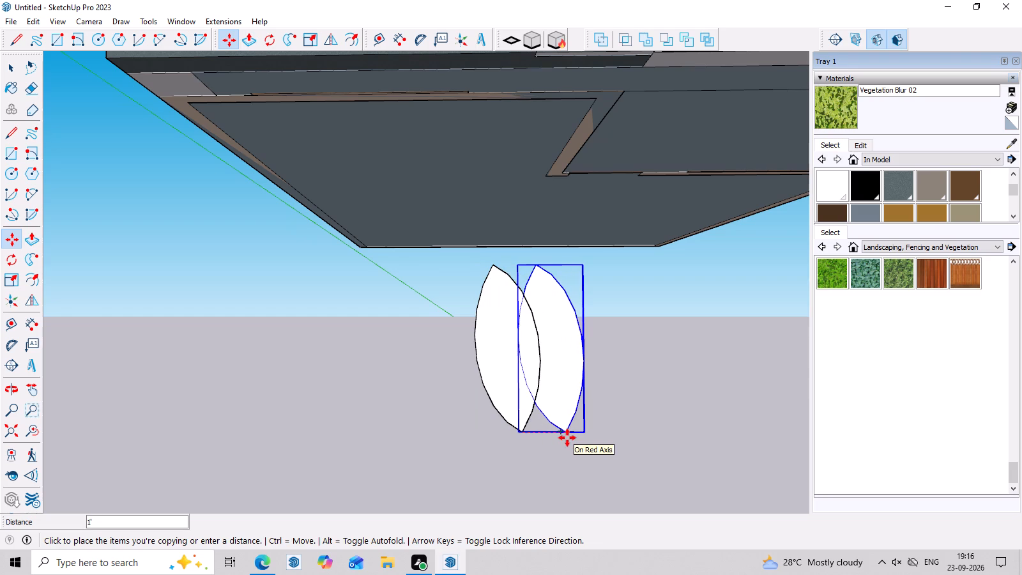
left_click(389, 451)
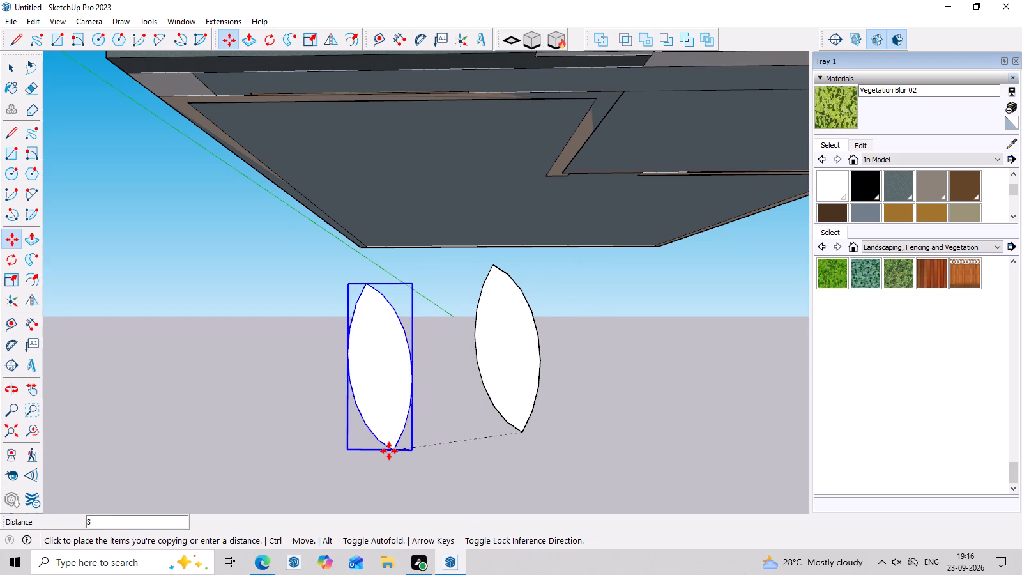
Rotate the copied leaf 15° clockwise about its bottom tip so it leans to the right.
key("r")
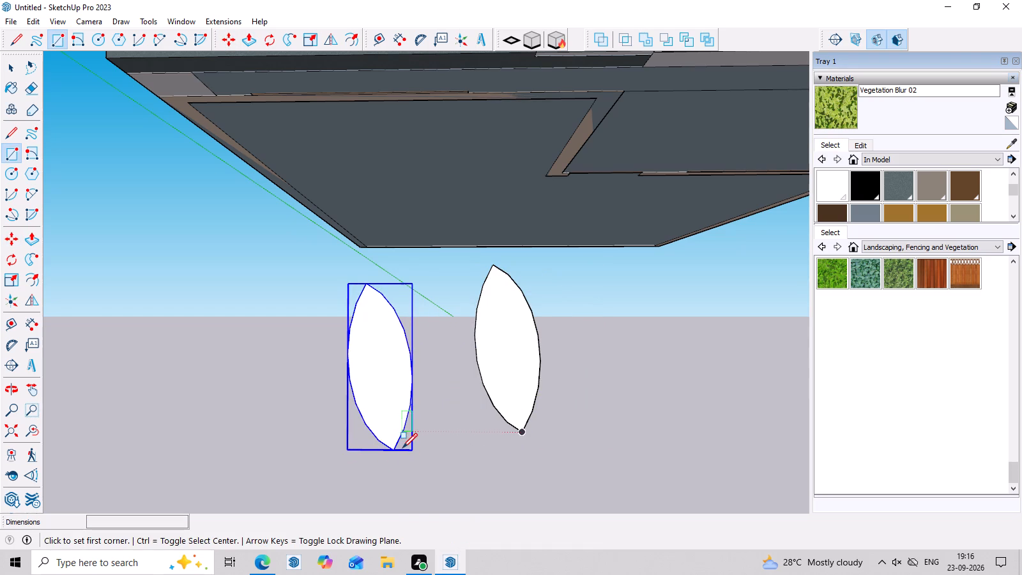
key("q")
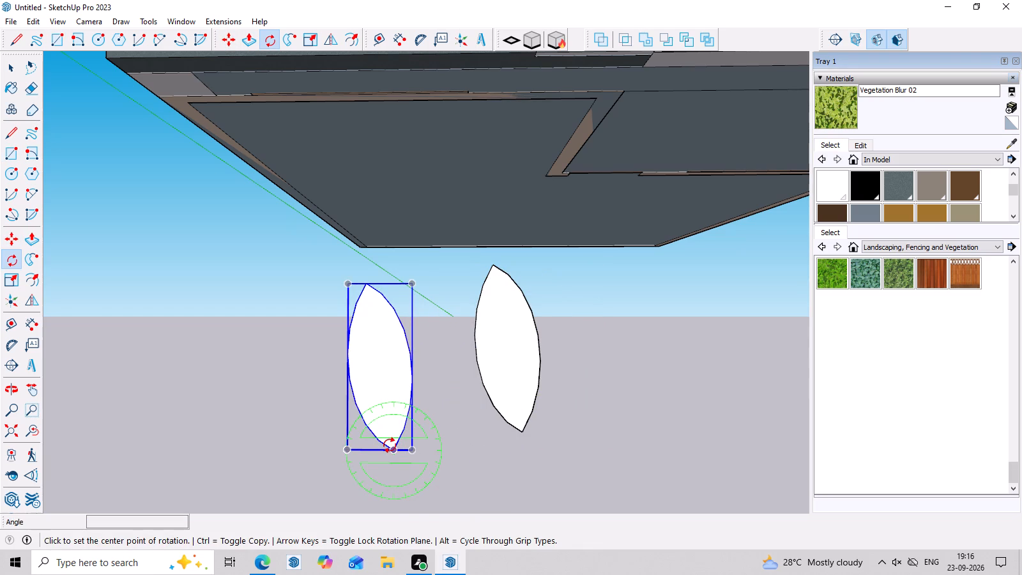
left_click(392, 446)
left_click(483, 454)
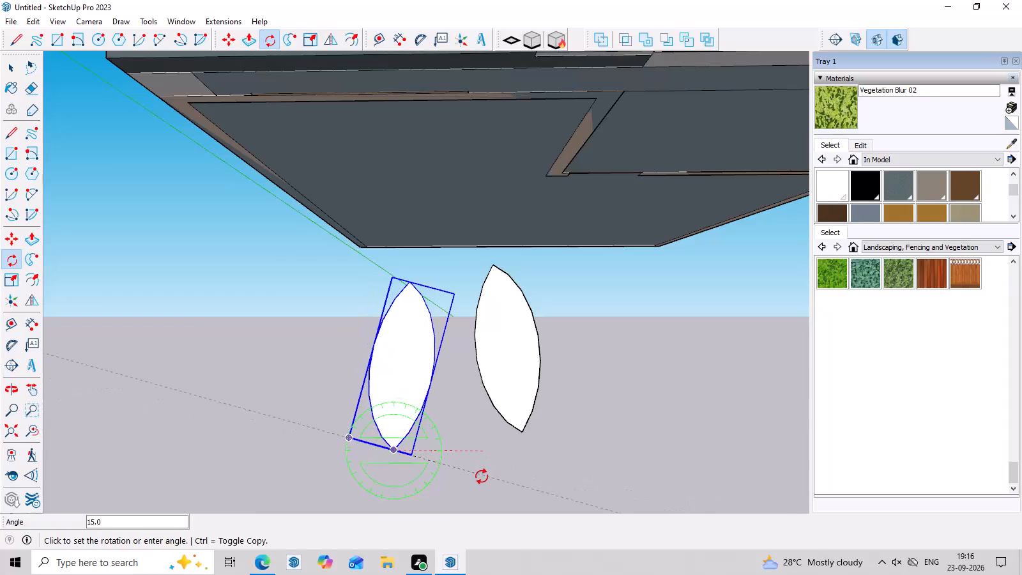
left_click(482, 477)
Move the tilted leaf by its bottom tip onto the bottom tip of the original leaf, then deselect it.
key("space")
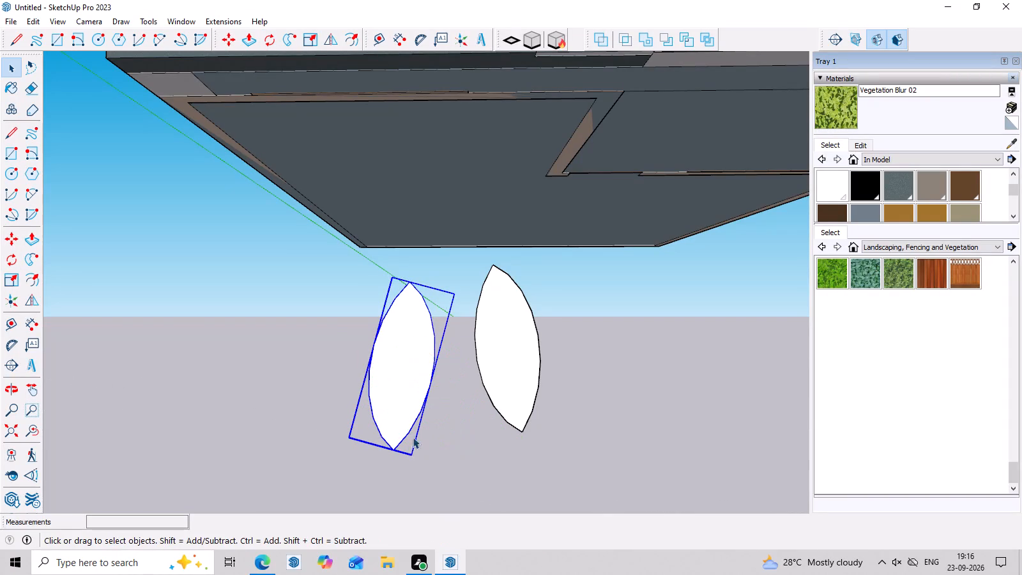
key("m")
left_click(395, 449)
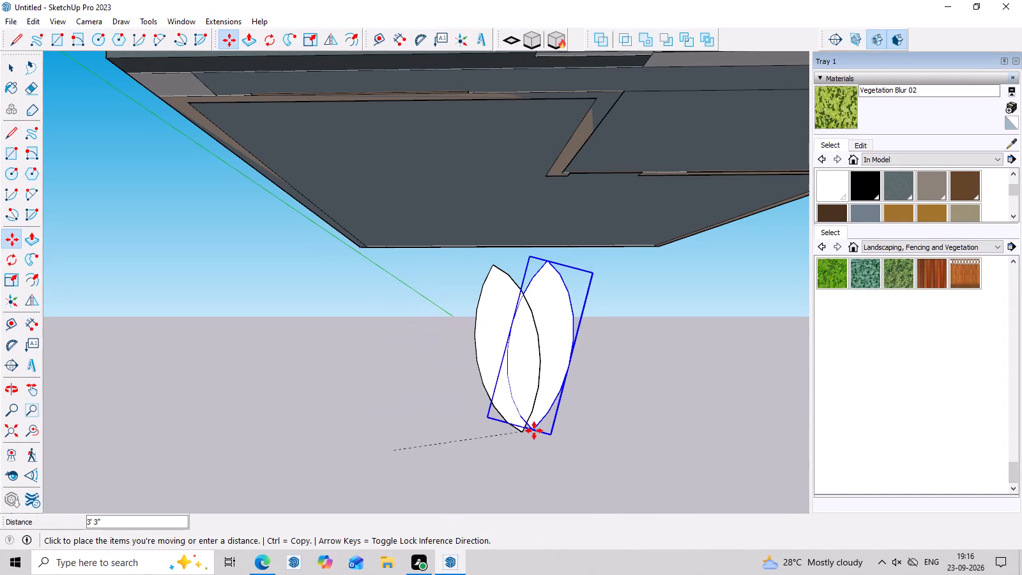
left_click(528, 436)
scroll(561, 436, "down", 6)
middle_click_drag(570, 443, 572, 457)
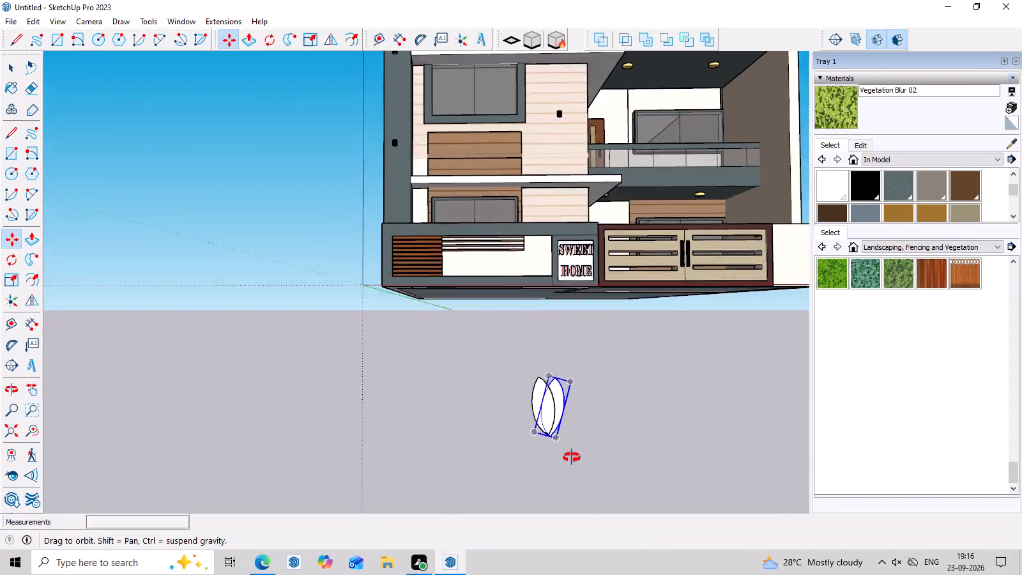
middle_click_drag(572, 457, 572, 494)
scroll(567, 466, "up", 6)
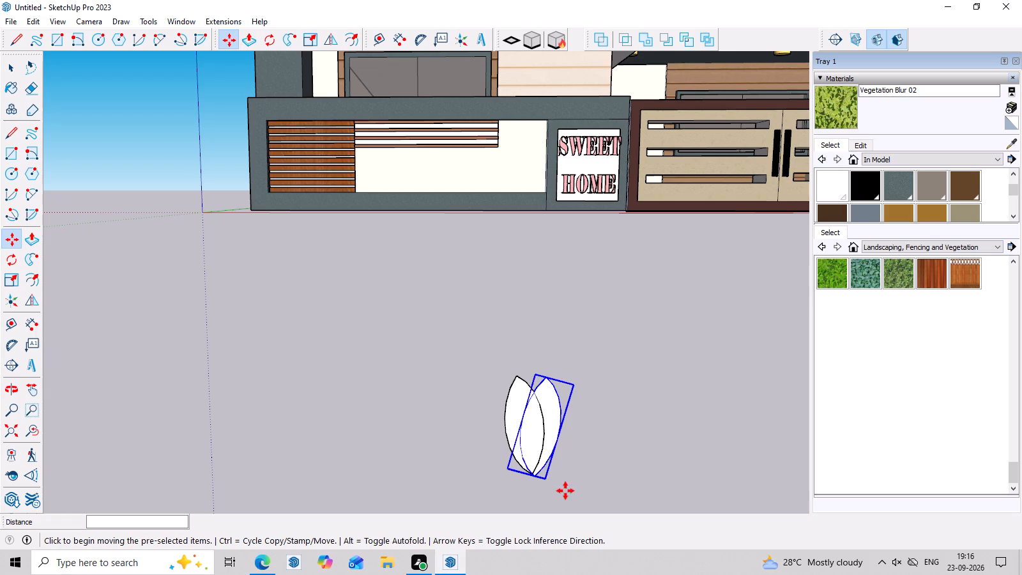
key("Escape")
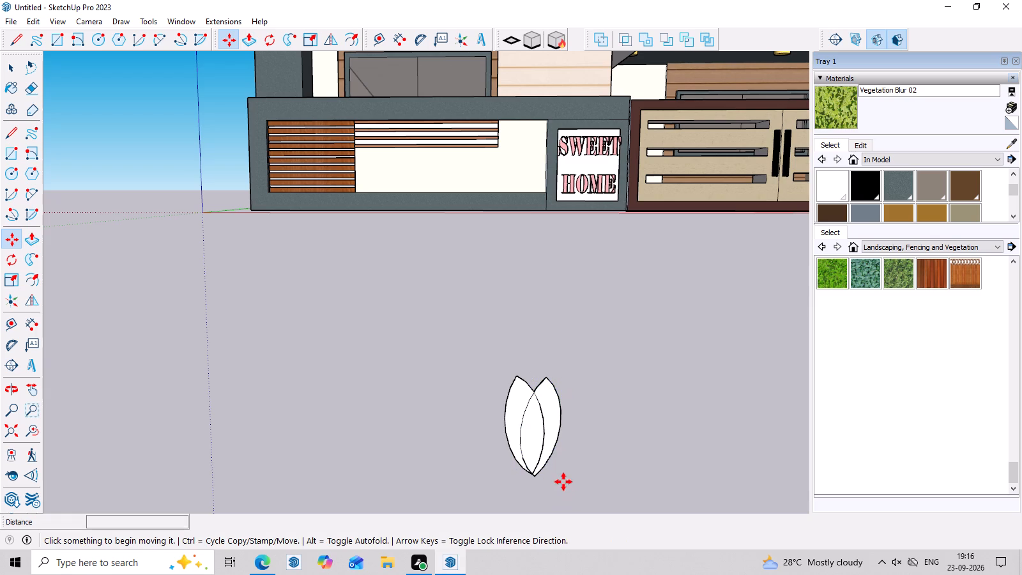
Copy the right-leaning leaf about 3' to the right of the leaf pair.
scroll(570, 424, "down", 1)
middle_click(570, 422)
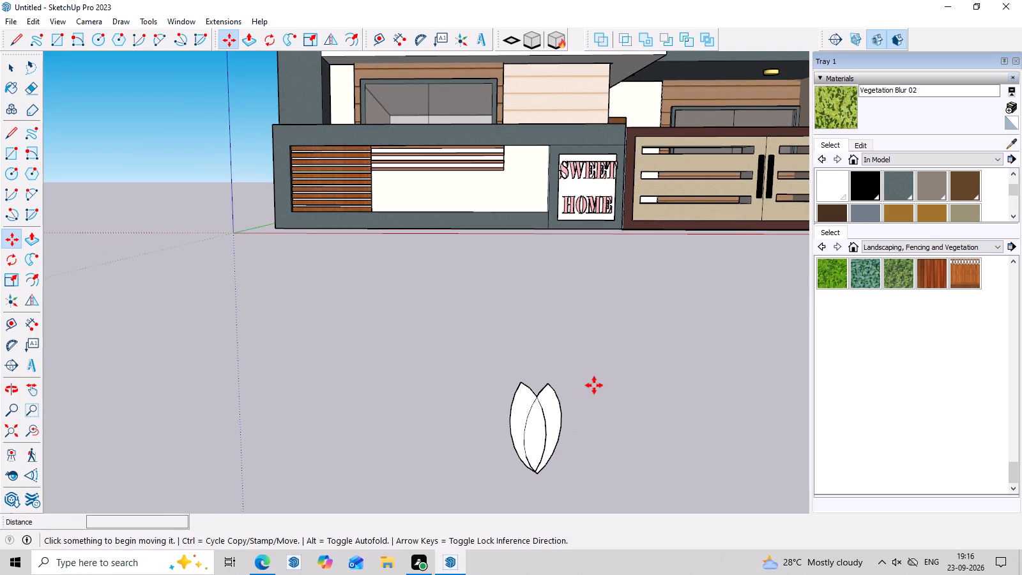
left_click_drag(587, 392, 515, 456)
key("Escape")
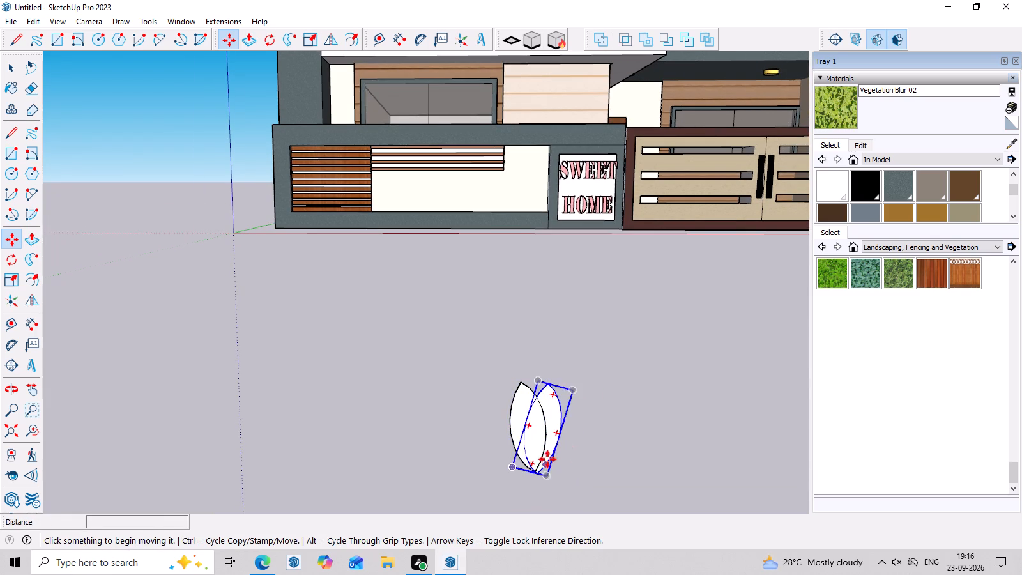
scroll(547, 459, "up", 3)
left_click(554, 438)
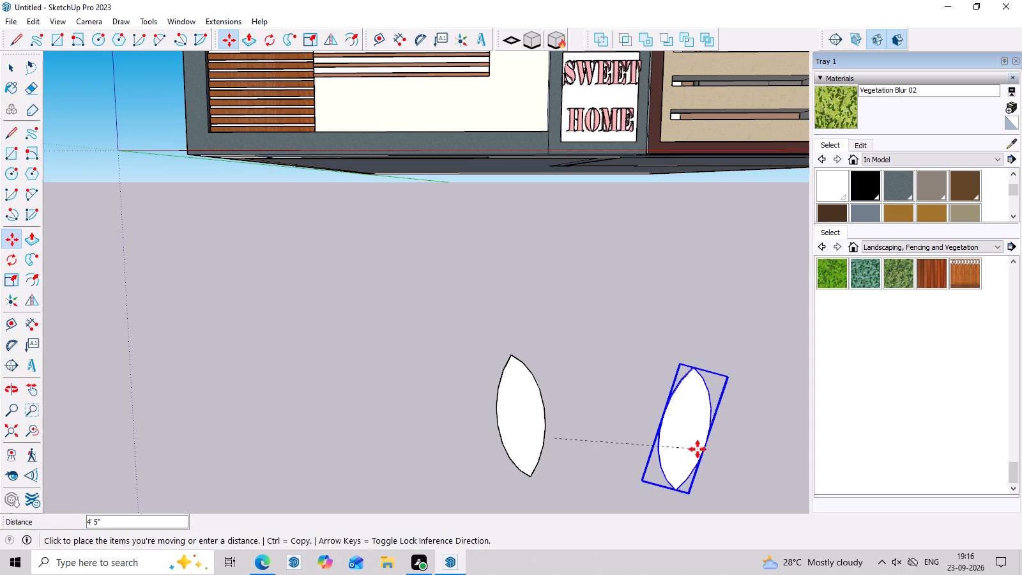
left_click(648, 420)
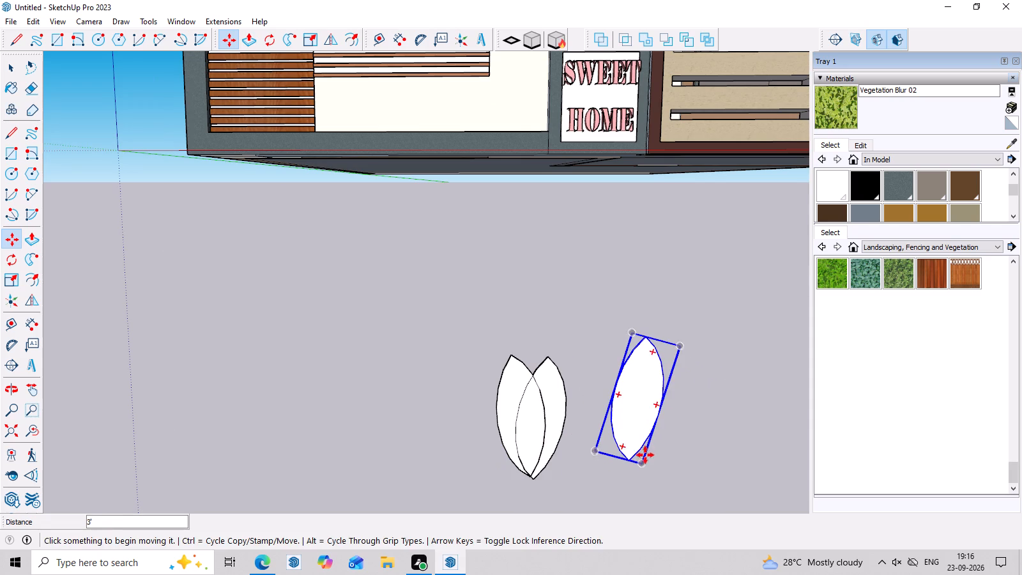
Rotate the new leaf copy 45° counterclockwise near its base so it leans to the left.
key("q")
left_click(637, 456)
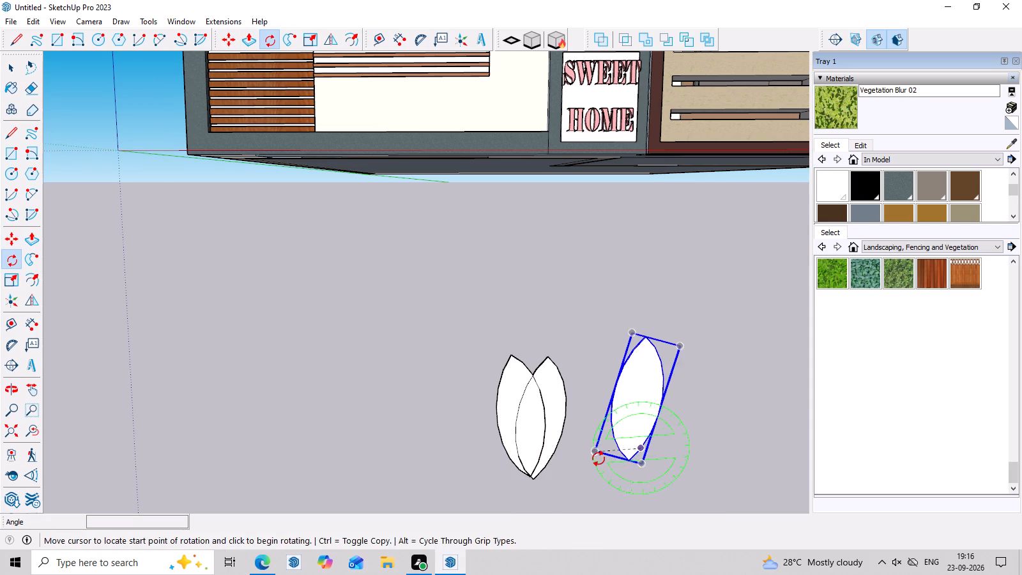
left_click(599, 459)
left_click(612, 482)
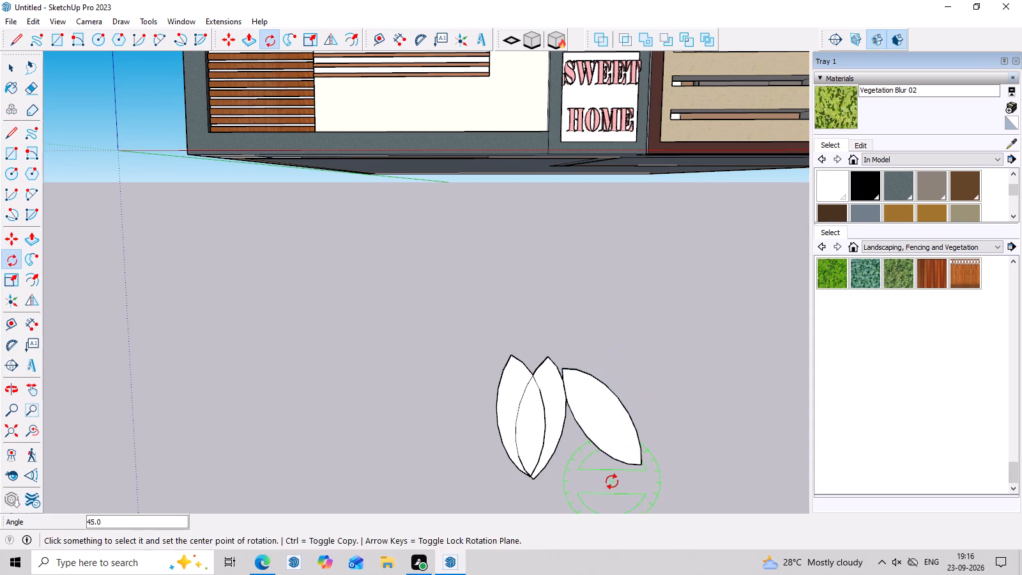
Move the left-leaning leaf by its bottom tip onto the shared base of the other two leaves.
key("m")
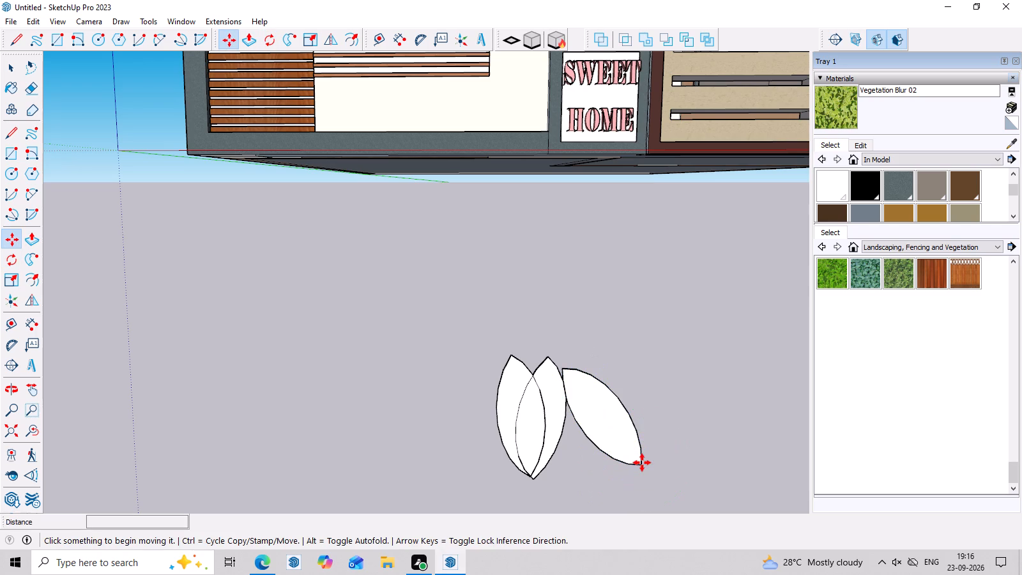
left_click(642, 463)
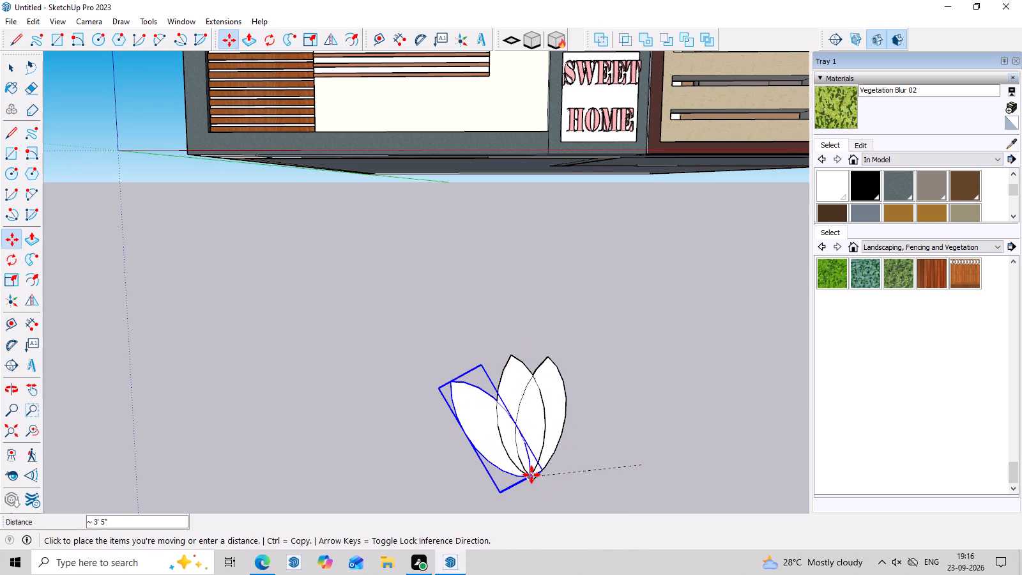
left_click(531, 475)
Paint all three leaves with the Vegetation Blur 03 material from the Landscaping, Fencing and Vegetation collection.
middle_click_drag(626, 468, 636, 464)
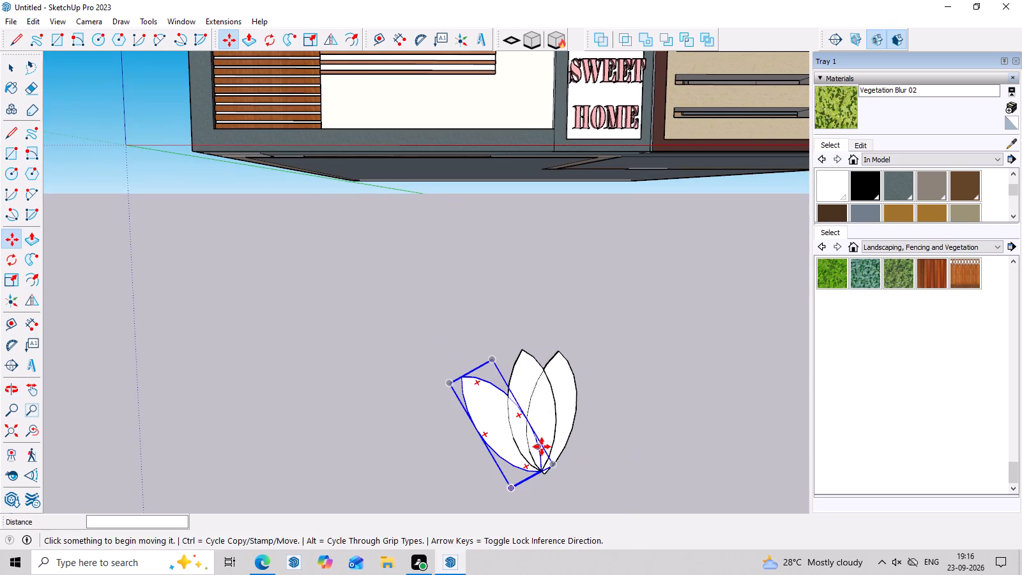
scroll(587, 374, "down", 7)
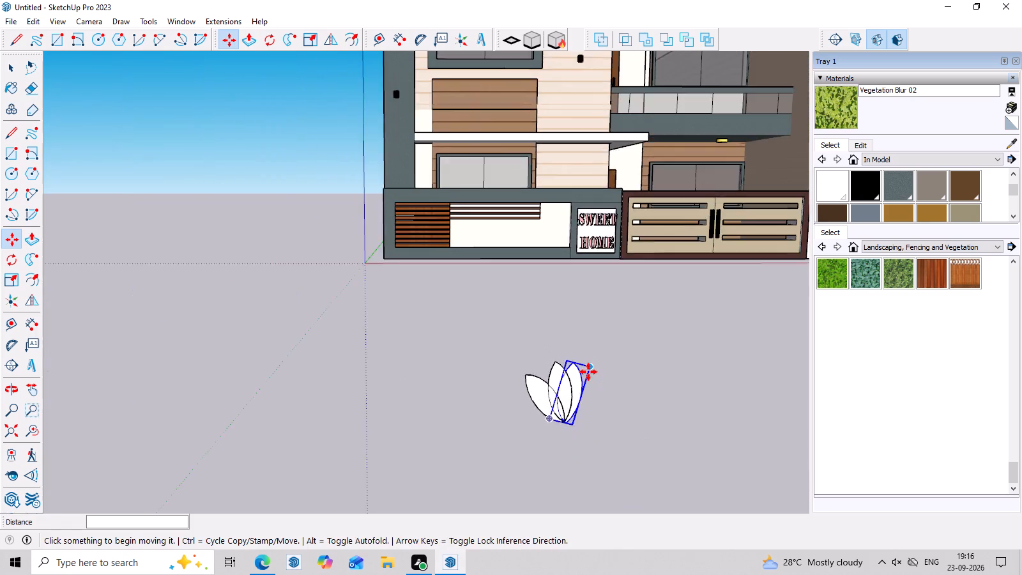
middle_click_drag(588, 374, 592, 476)
left_click(867, 262)
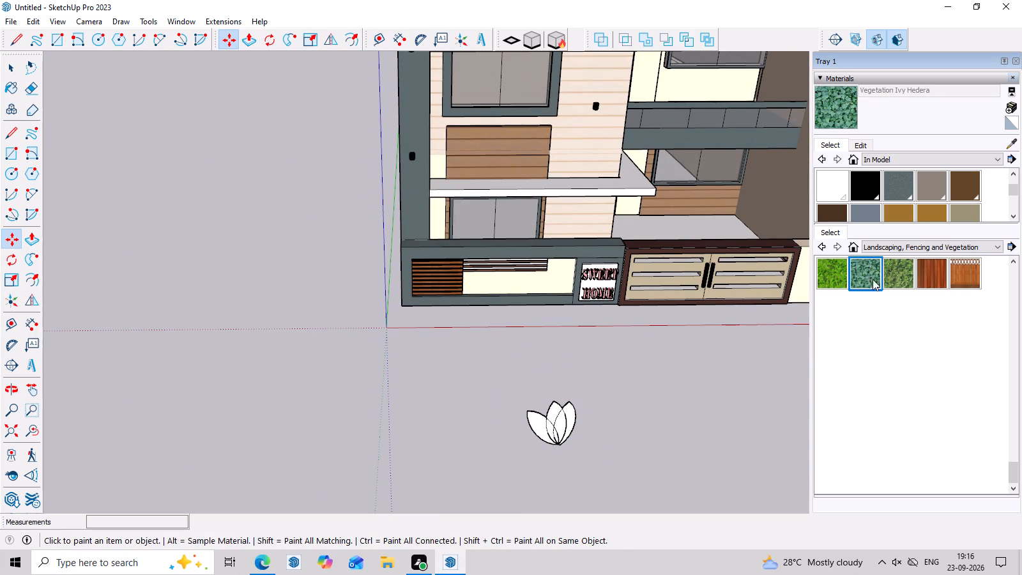
scroll(889, 282, "up", 7)
scroll(936, 444, "down", 2)
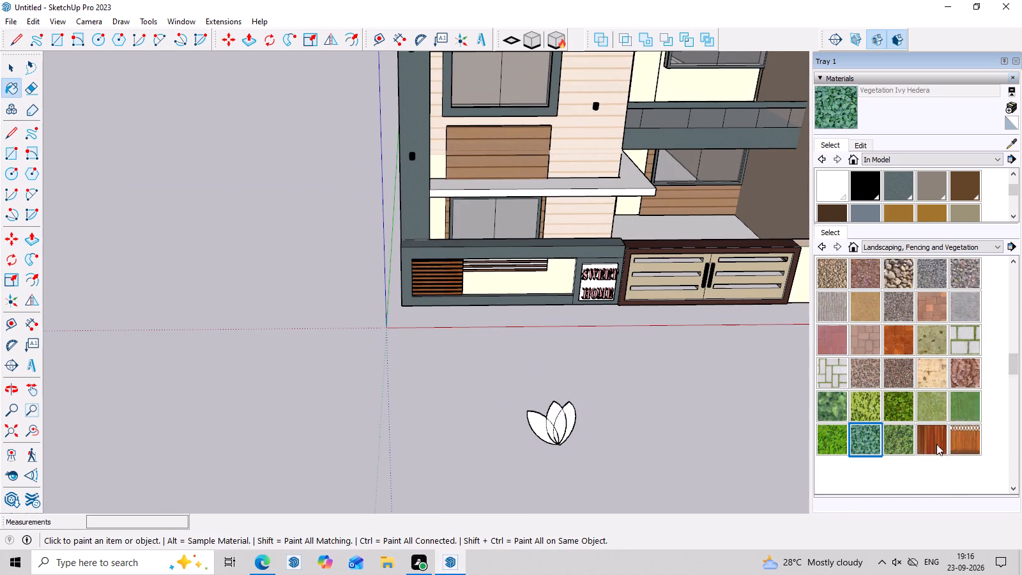
scroll(936, 444, "down", 1)
left_click(898, 372)
left_click(551, 429)
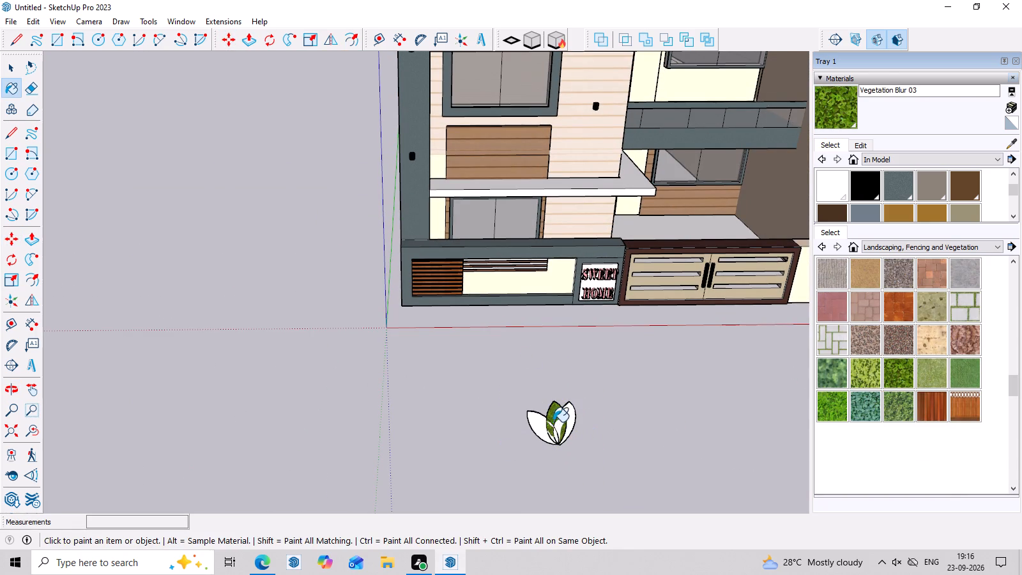
scroll(556, 418, "up", 6)
left_click(567, 424)
left_click(590, 416)
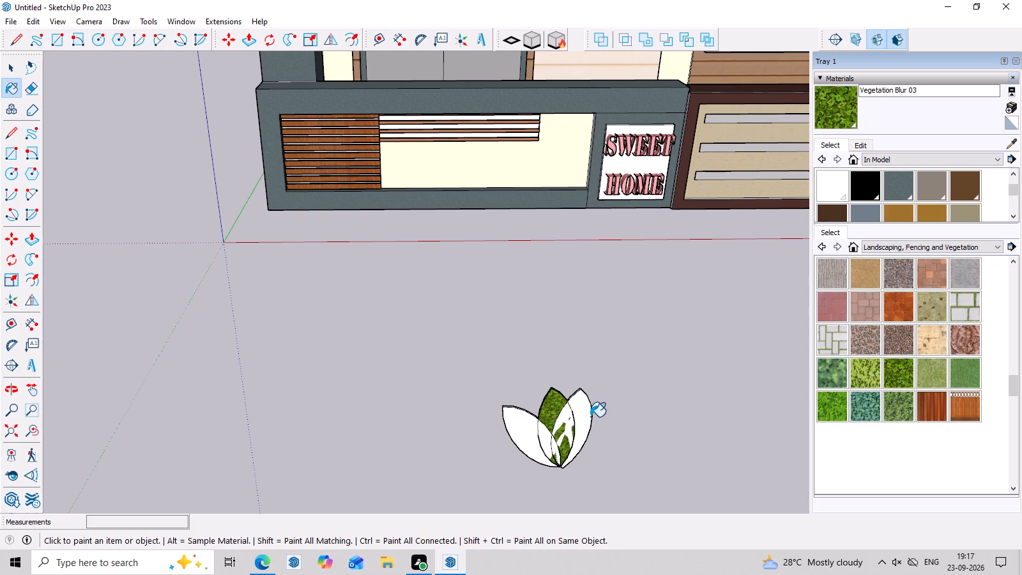
left_click(535, 435)
middle_click_drag(533, 418, 532, 435)
scroll(535, 434, "up", 4)
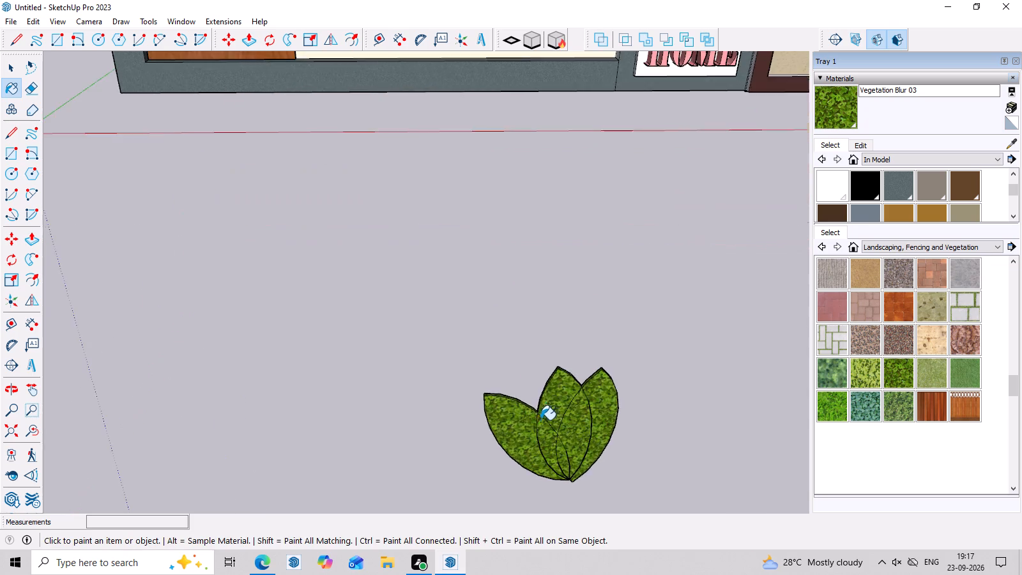
Combine the three overlapping leaves on the ground into one group.
scroll(548, 402, "down", 8)
middle_click(563, 454)
key("Escape")
key("space")
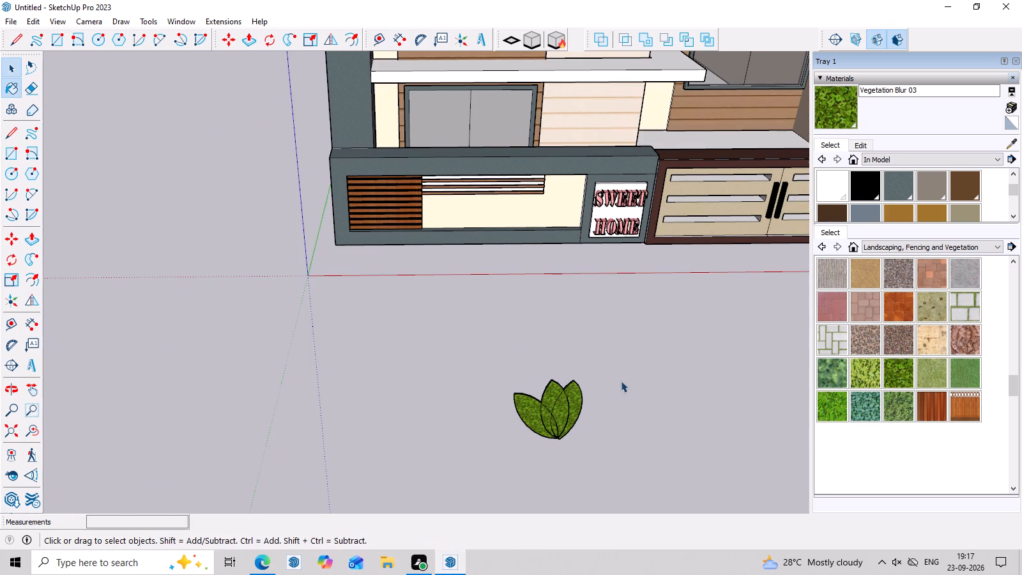
left_click_drag(612, 372, 510, 480)
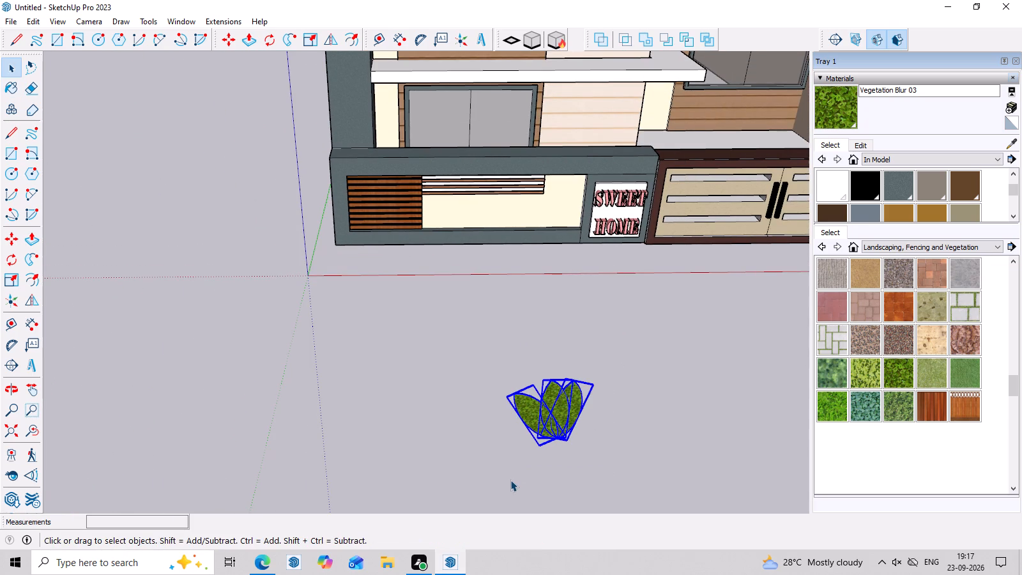
key("g")
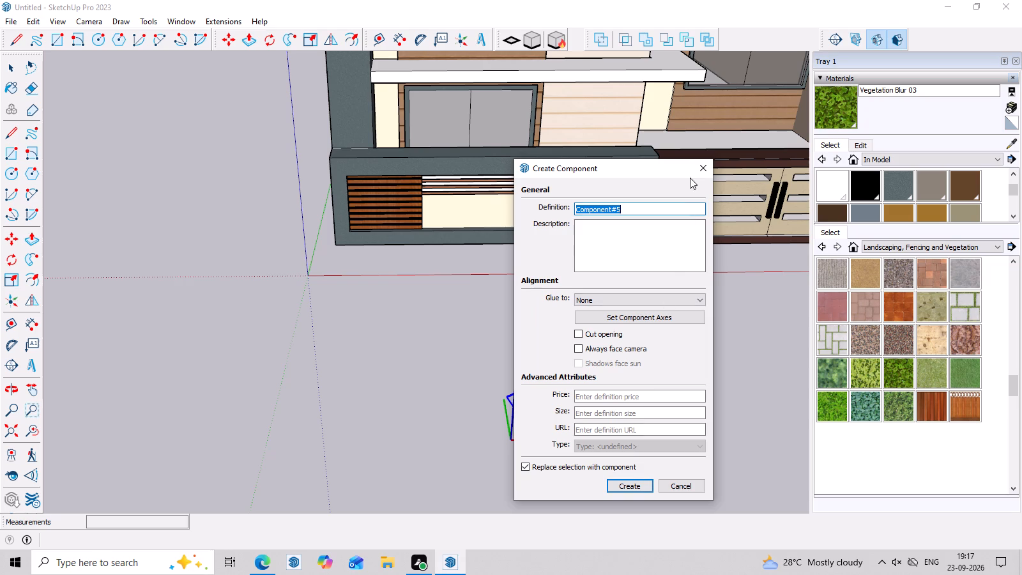
left_click(695, 165)
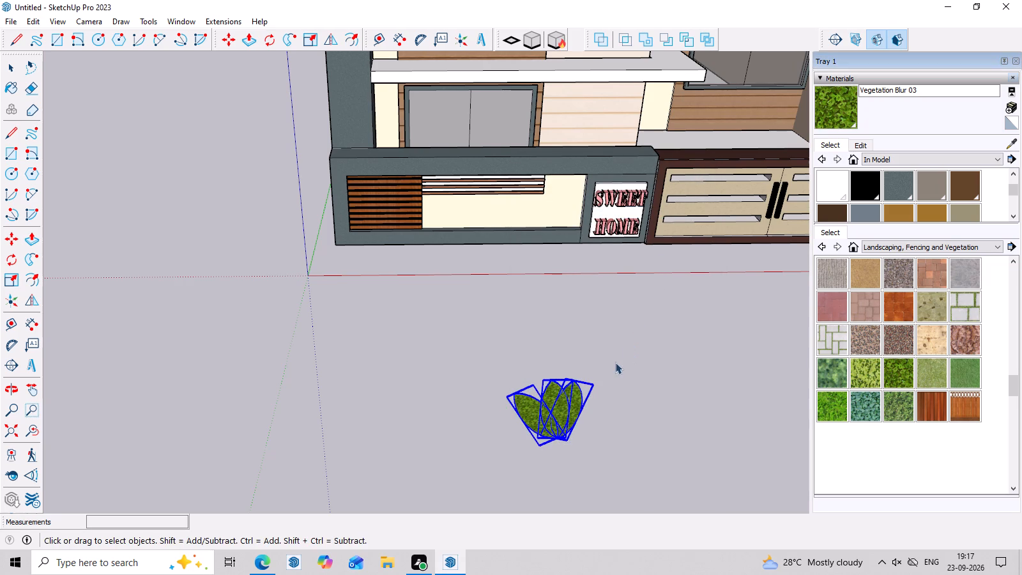
key("g")
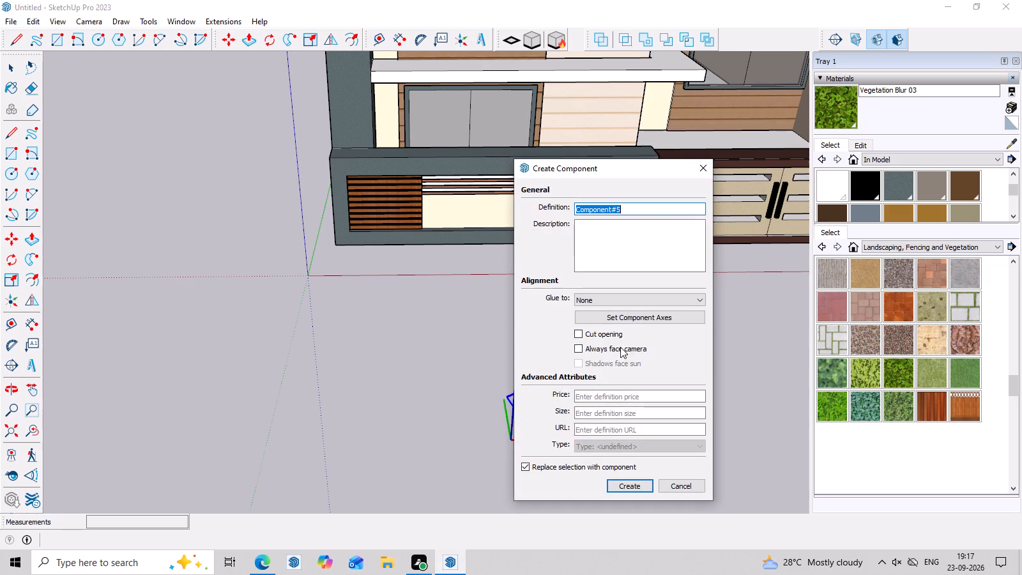
left_click(695, 176)
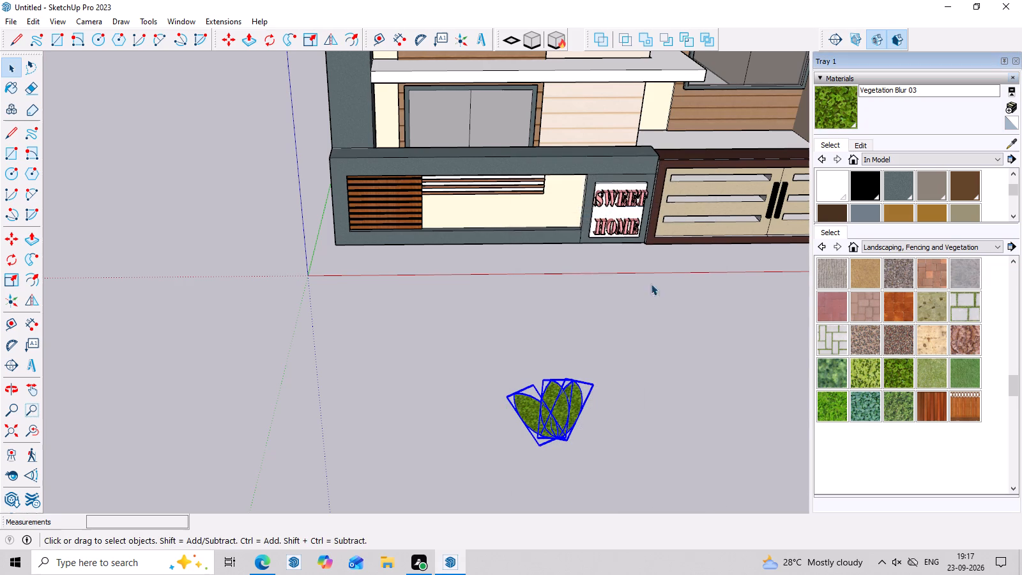
right_click(570, 427)
left_click(630, 242)
Move the leaf group about 18' toward the front wall's slatted end near the origin, then shift it slightly closer to the wall.
key("m")
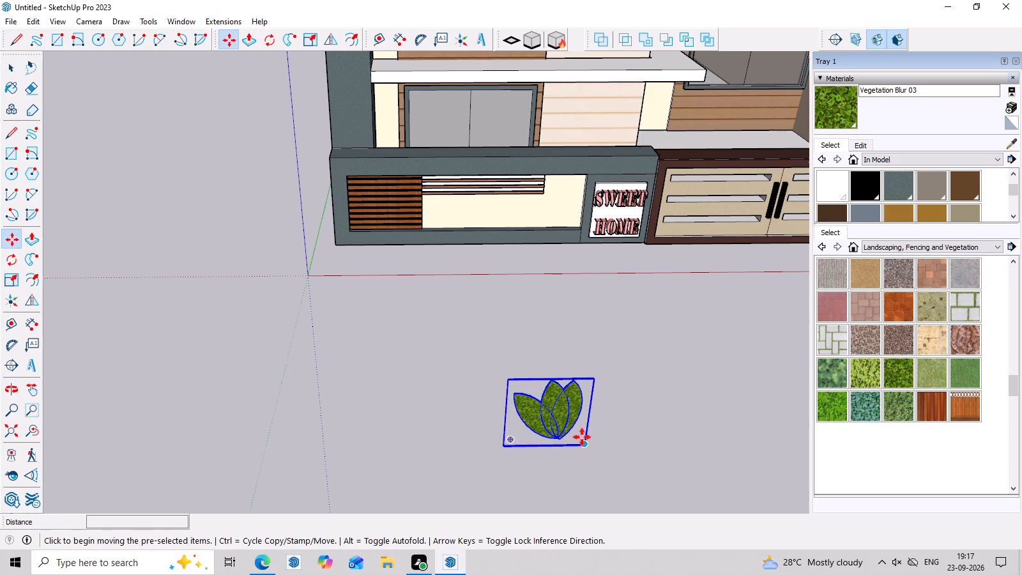
left_click(560, 435)
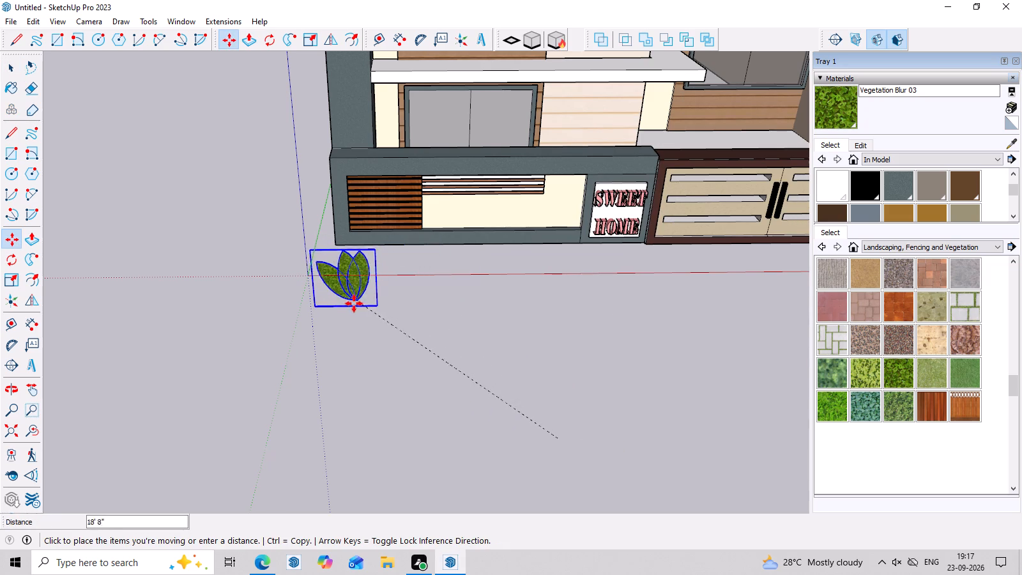
left_click(340, 351)
middle_click_drag(365, 303, 290, 352)
scroll(367, 261, "up", 2)
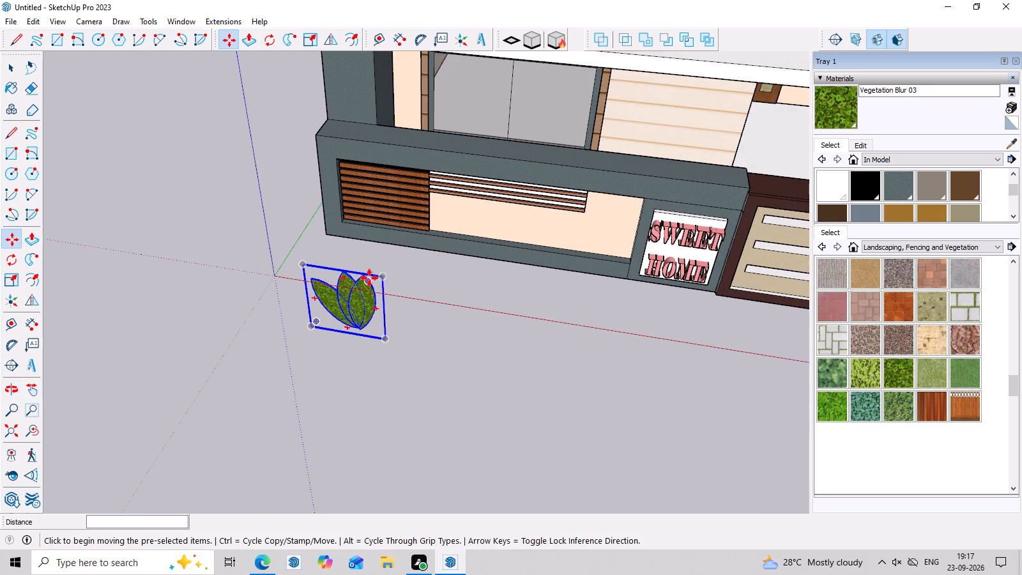
left_click(369, 278)
left_click(376, 236)
Move the leaf group about 10' toward the bottom corner at the front wall's slatted end.
middle_click_drag(397, 320, 390, 288)
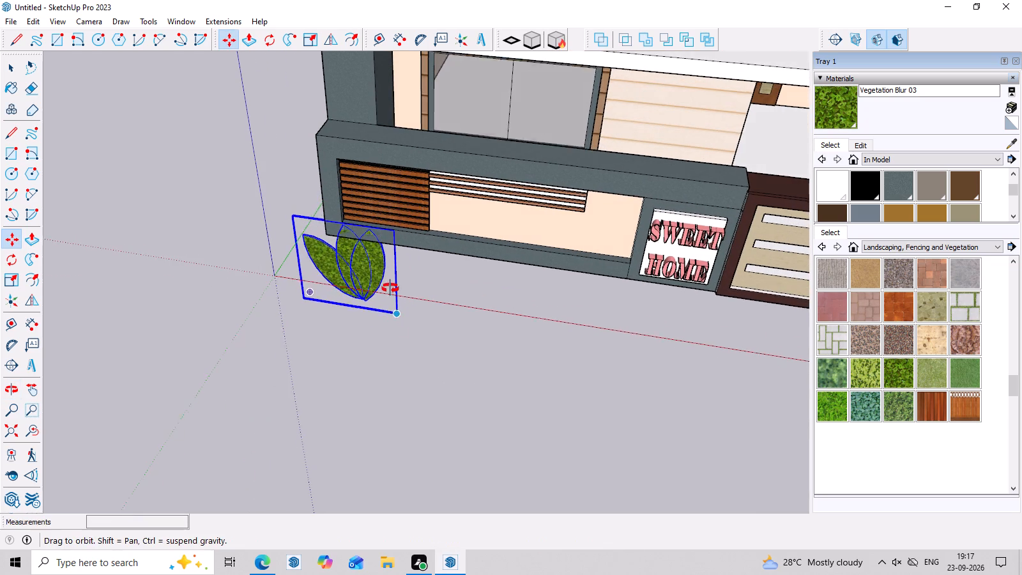
middle_click_drag(390, 288, 160, 215)
scroll(464, 302, "up", 3)
scroll(390, 343, "up", 1)
left_click(399, 319)
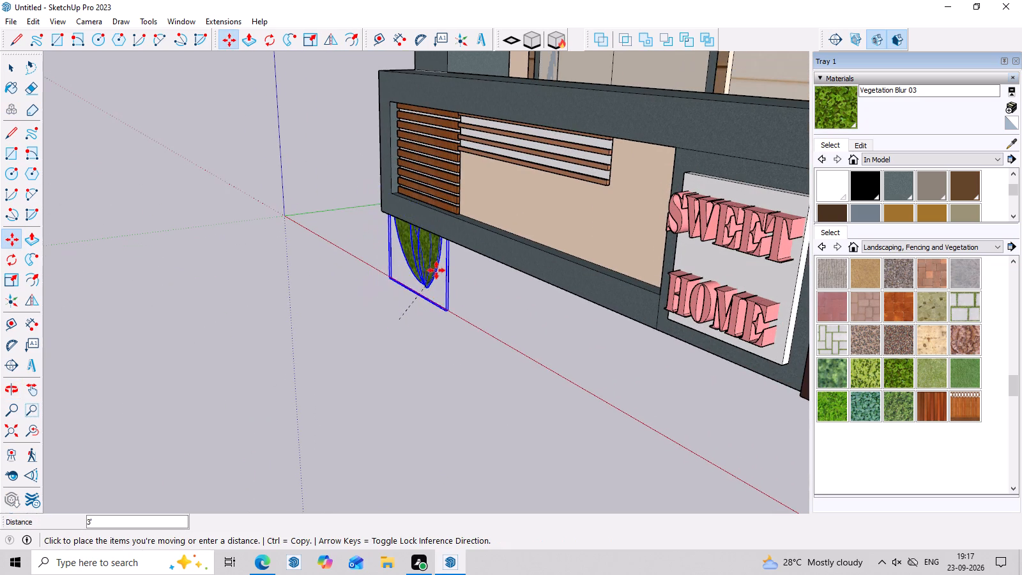
left_click(381, 213)
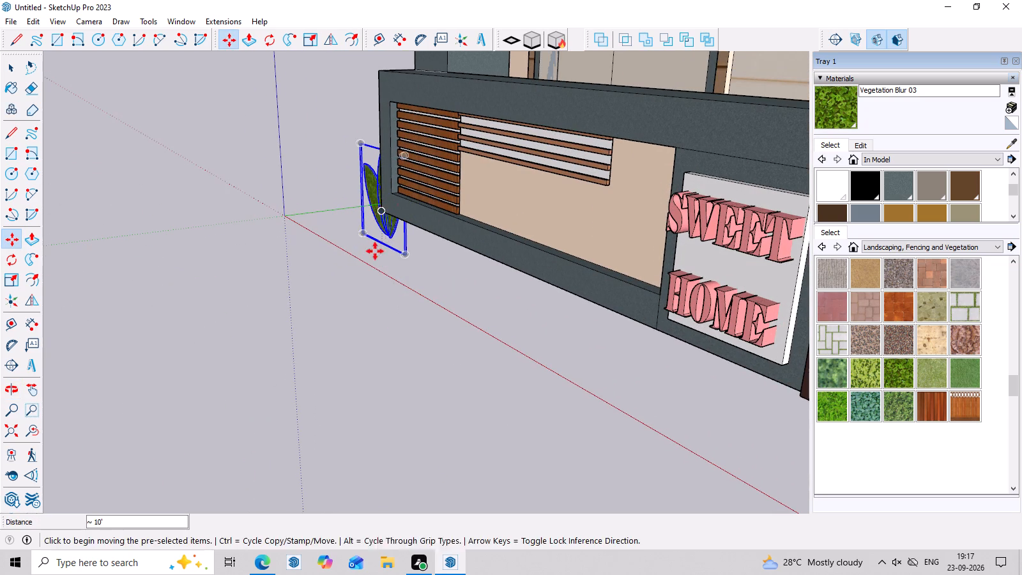
Move the leaf group by its shared base about 9' 3" to the front wall's bottom corner beside the wooden slats.
middle_click_drag(402, 270, 717, 312)
scroll(314, 302, "down", 7)
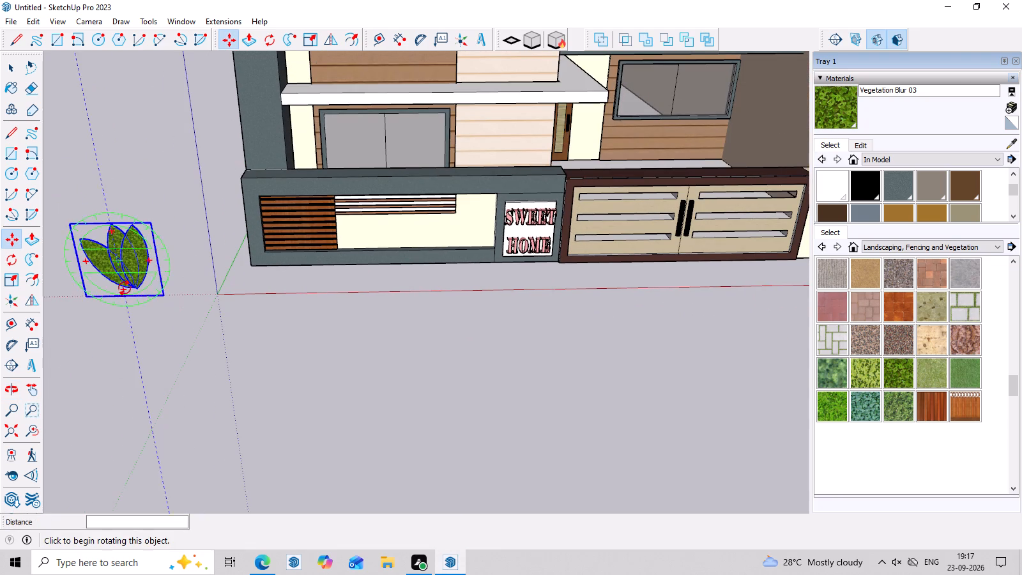
left_click(125, 288)
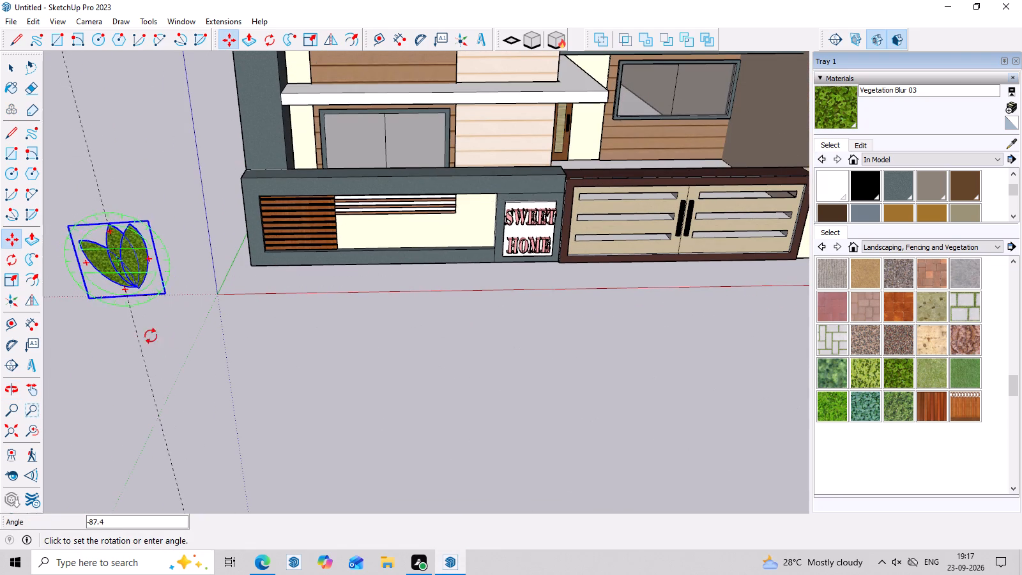
key("Escape")
scroll(145, 287, "up", 2)
left_click(138, 284)
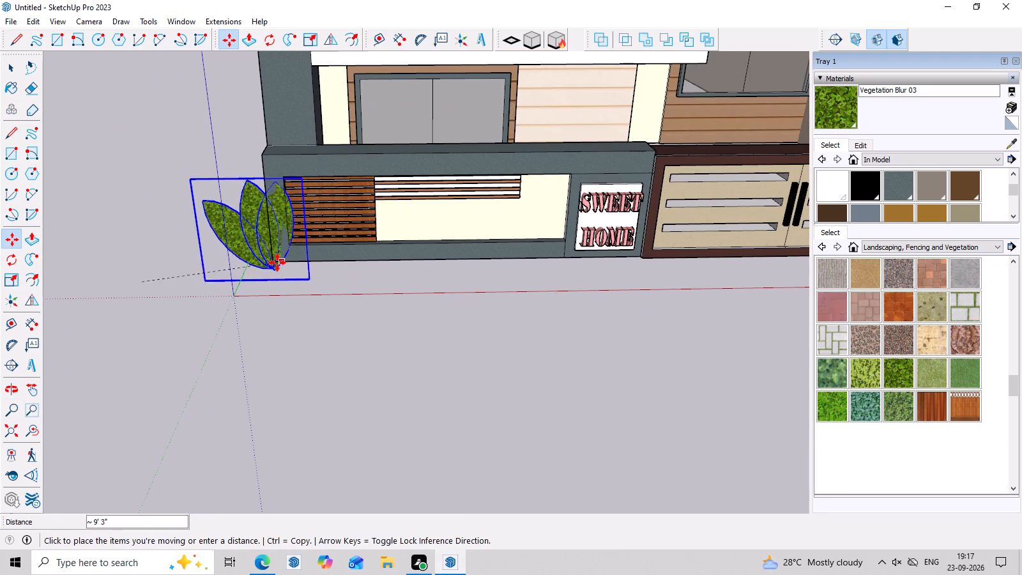
left_click(271, 261)
Shift the leaf group about 10" toward the front wall's bottom corner.
middle_click_drag(313, 312, 328, 384)
scroll(245, 224, "up", 7)
middle_click_drag(397, 390, 398, 390)
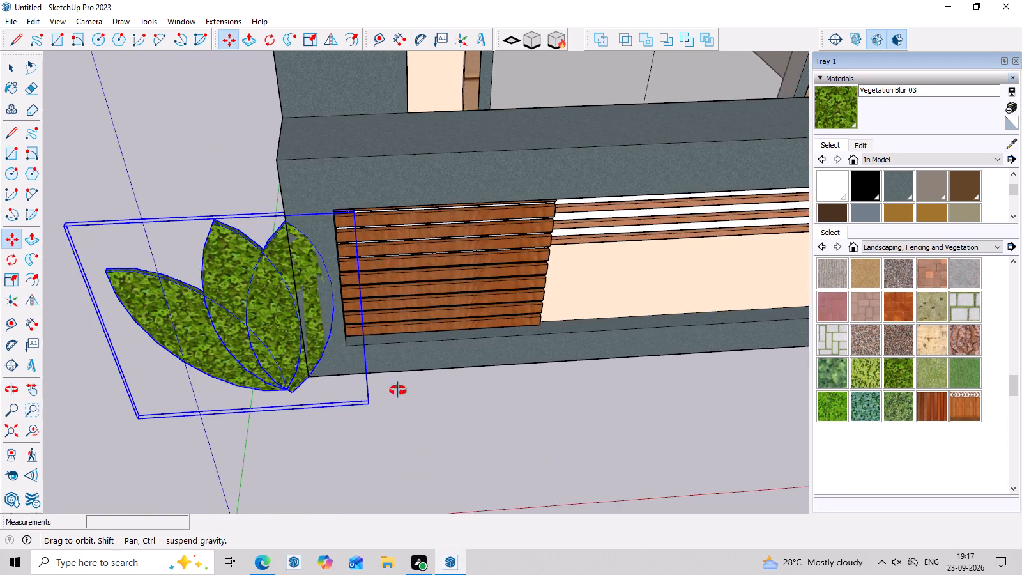
middle_click_drag(398, 390, 618, 270)
left_click(340, 443)
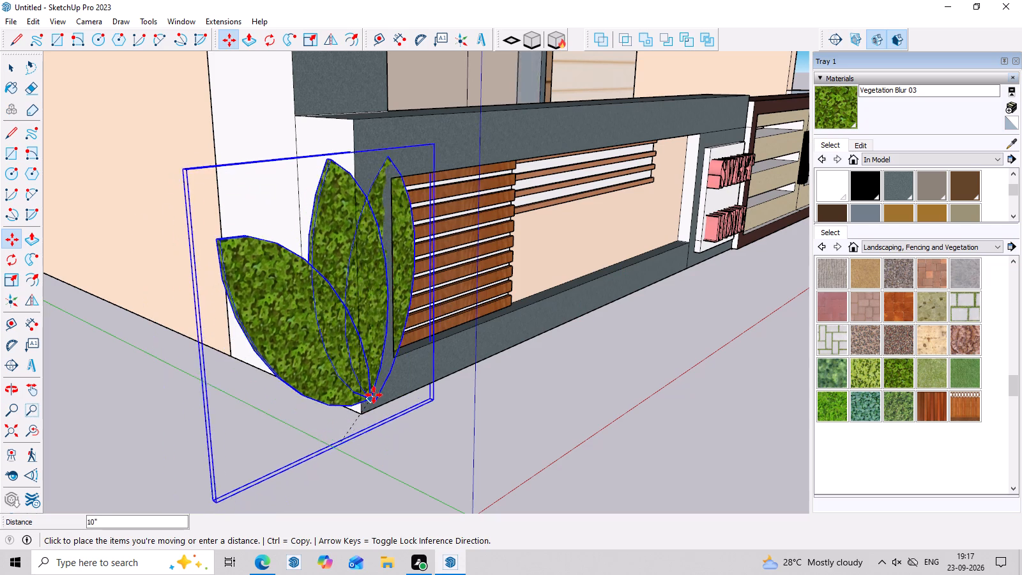
left_click(367, 408)
Adjust the leaf group's distance from the wall's end with moves of about 1' 6" and 5".
middle_click_drag(365, 410, 554, 404)
scroll(561, 314, "up", 2)
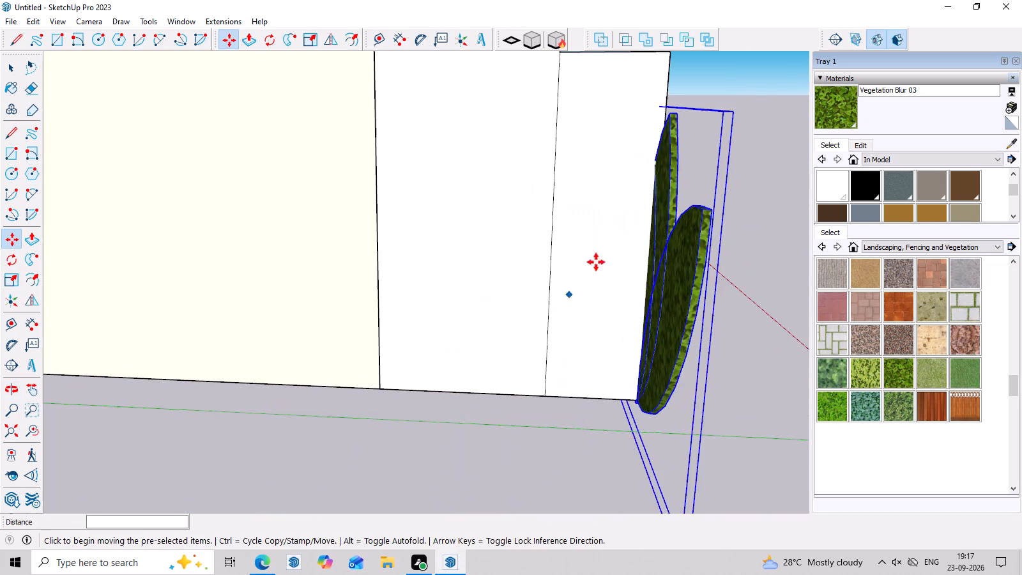
scroll(676, 178, "up", 3)
left_click(667, 173)
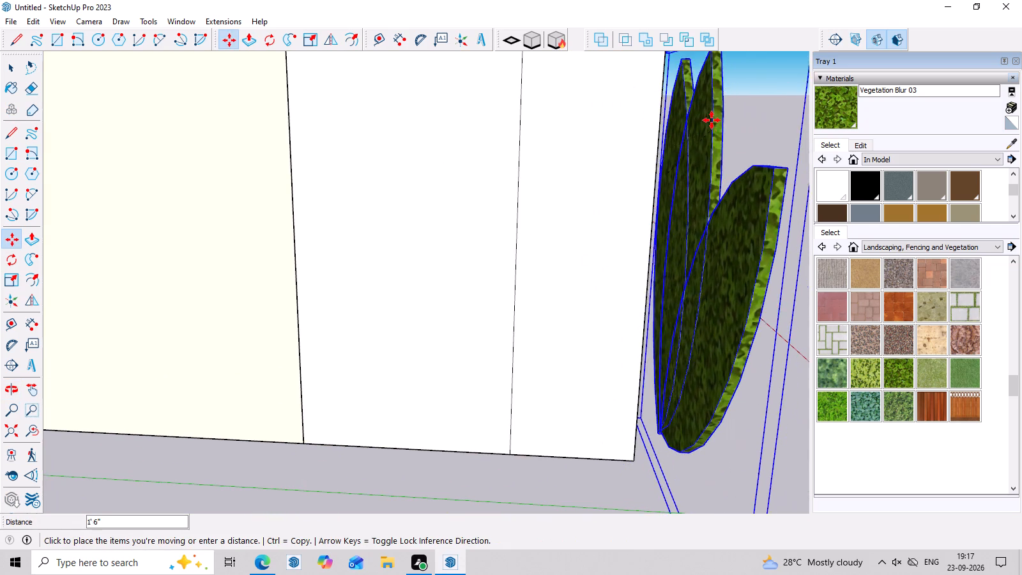
left_click(707, 118)
scroll(712, 86, "up", 2)
left_click(712, 86)
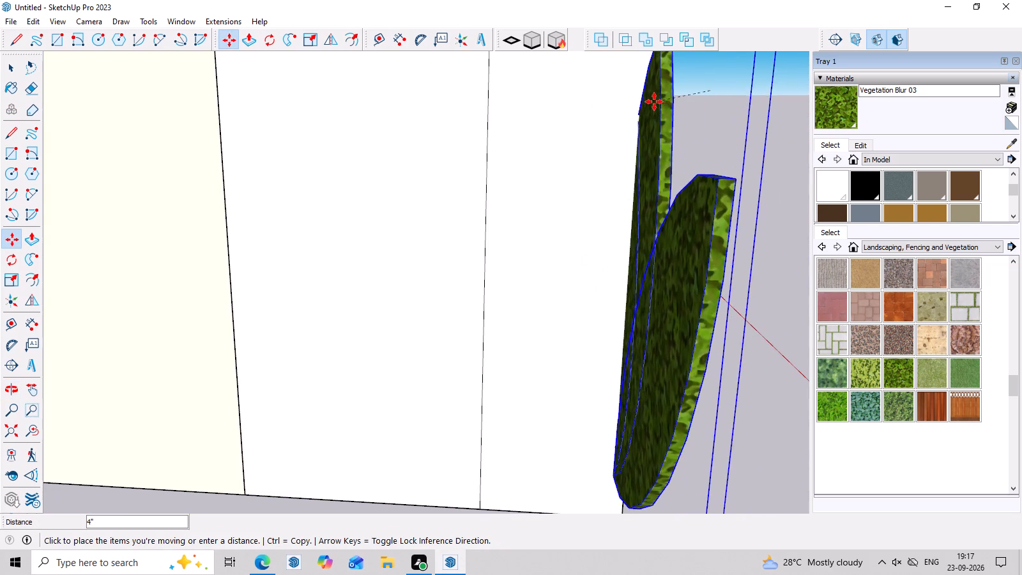
scroll(685, 101, "up", 2)
left_click(676, 146)
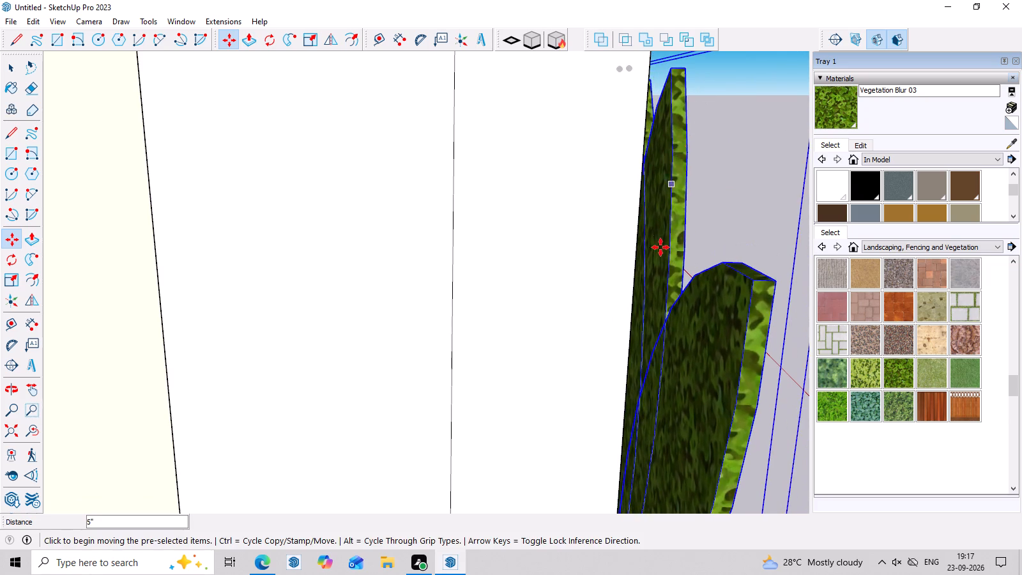
Move the leaf group by a leaf-tip corner about 8" along the front wall's end edge.
scroll(660, 256, "up", 2)
middle_click_drag(703, 144, 689, 372)
scroll(679, 270, "down", 7)
middle_click_drag(666, 372, 662, 303)
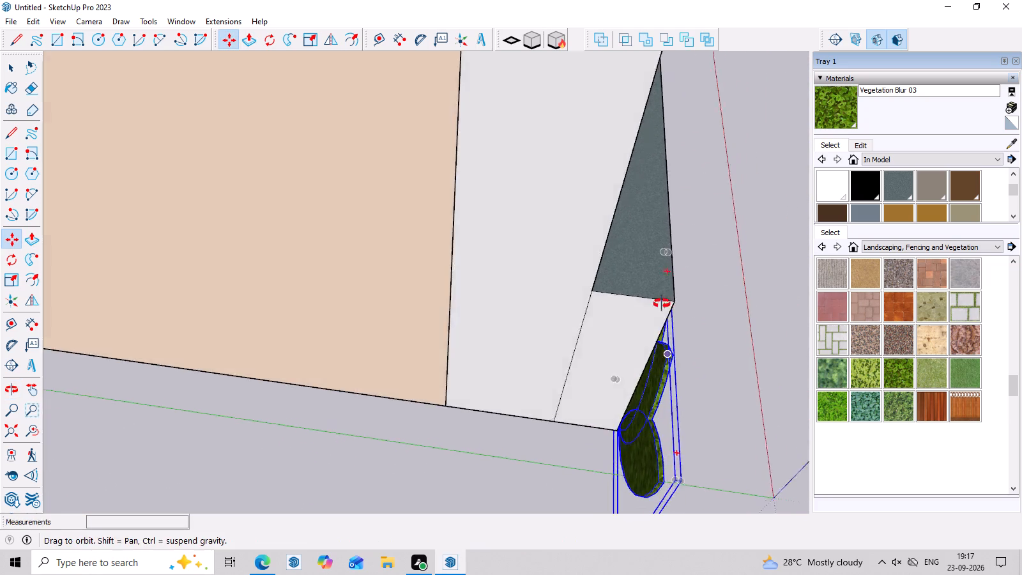
middle_click_drag(662, 303, 650, 252)
scroll(648, 287, "up", 13)
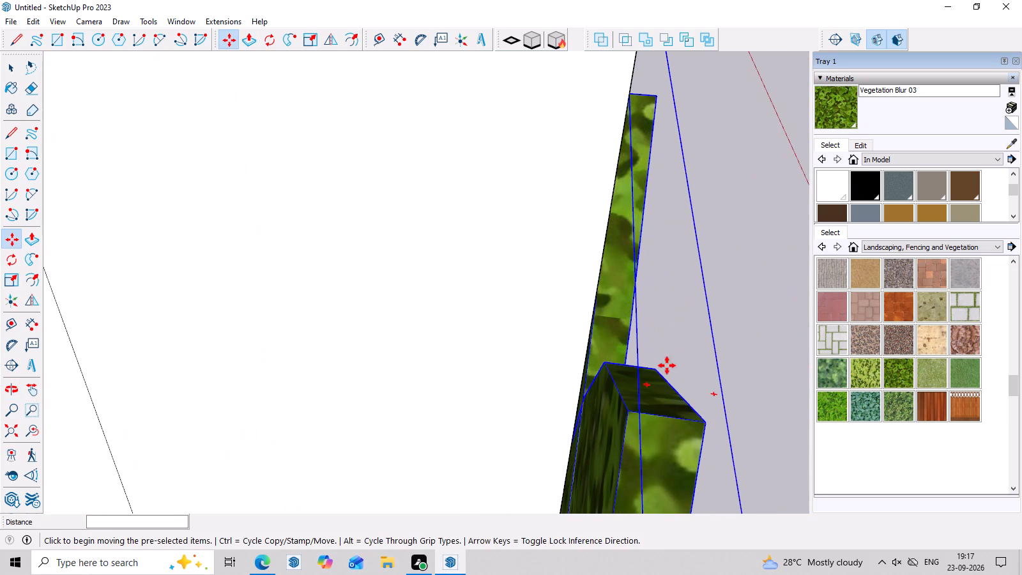
left_click(629, 415)
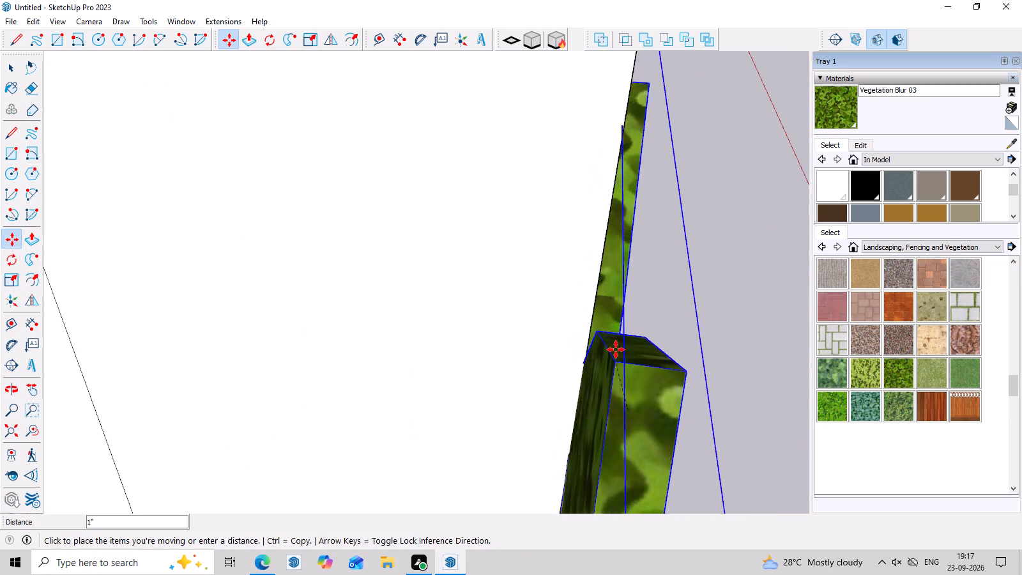
scroll(611, 215, "up", 4)
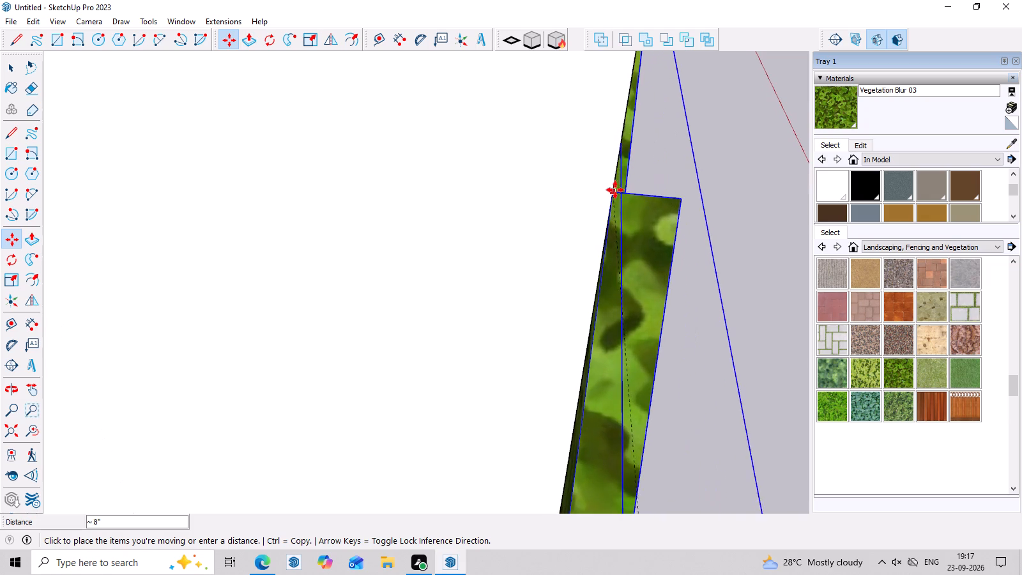
left_click(616, 163)
Move the leaf group from its shared base slightly forward onto the ground in front of the wall's slatted corner.
middle_click_drag(689, 227, 545, 220)
scroll(542, 218, "down", 5)
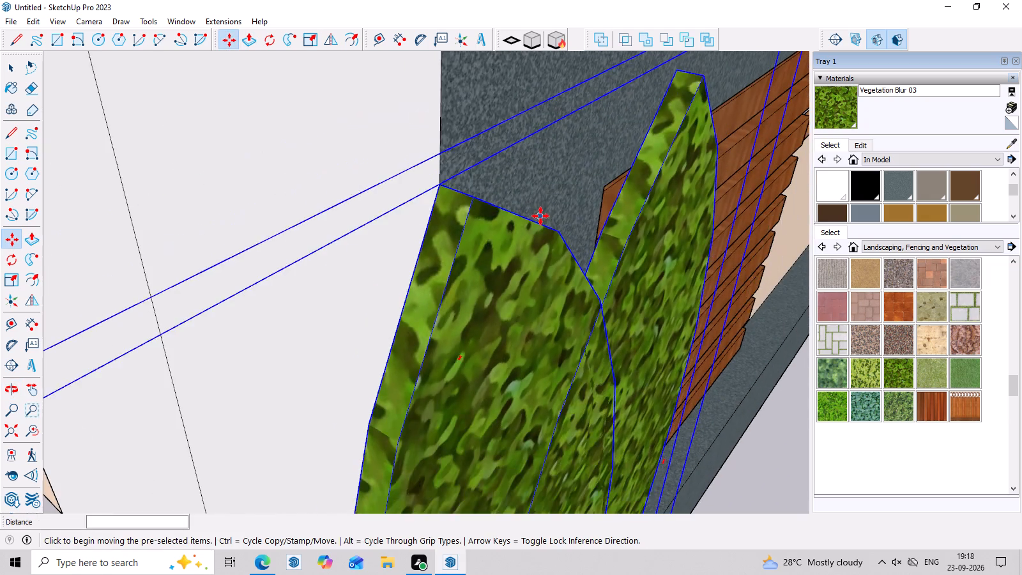
scroll(540, 216, "down", 11)
middle_click_drag(712, 268, 578, 204)
scroll(485, 178, "down", 6)
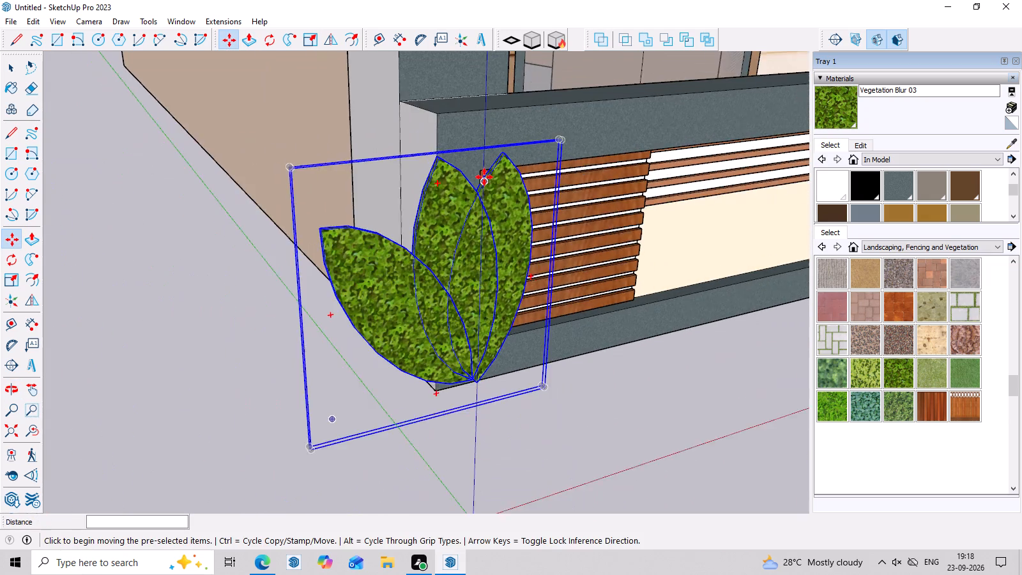
scroll(484, 177, "down", 5)
middle_click_drag(538, 353, 455, 330)
scroll(471, 333, "up", 3)
left_click(461, 348)
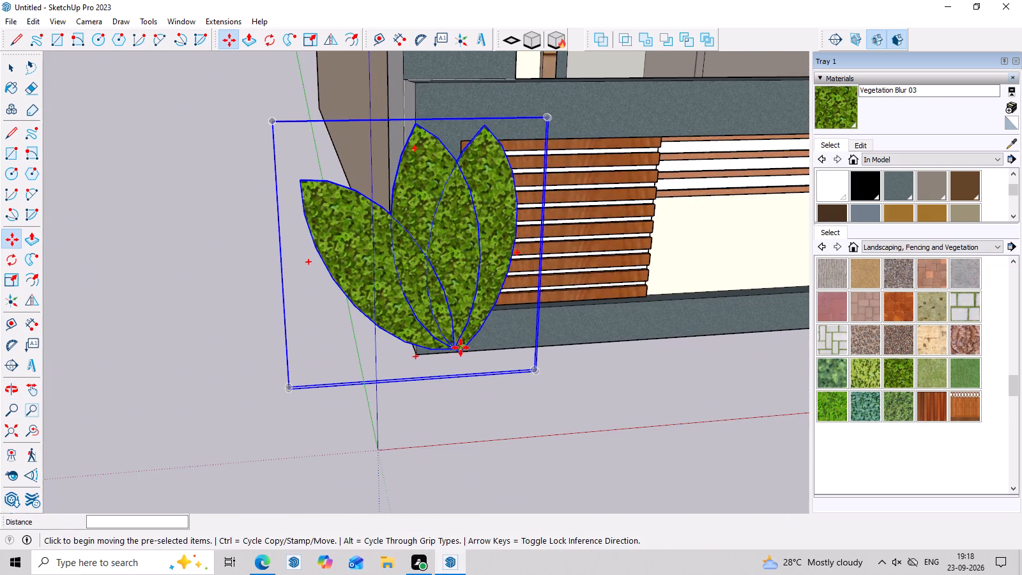
left_click(517, 390)
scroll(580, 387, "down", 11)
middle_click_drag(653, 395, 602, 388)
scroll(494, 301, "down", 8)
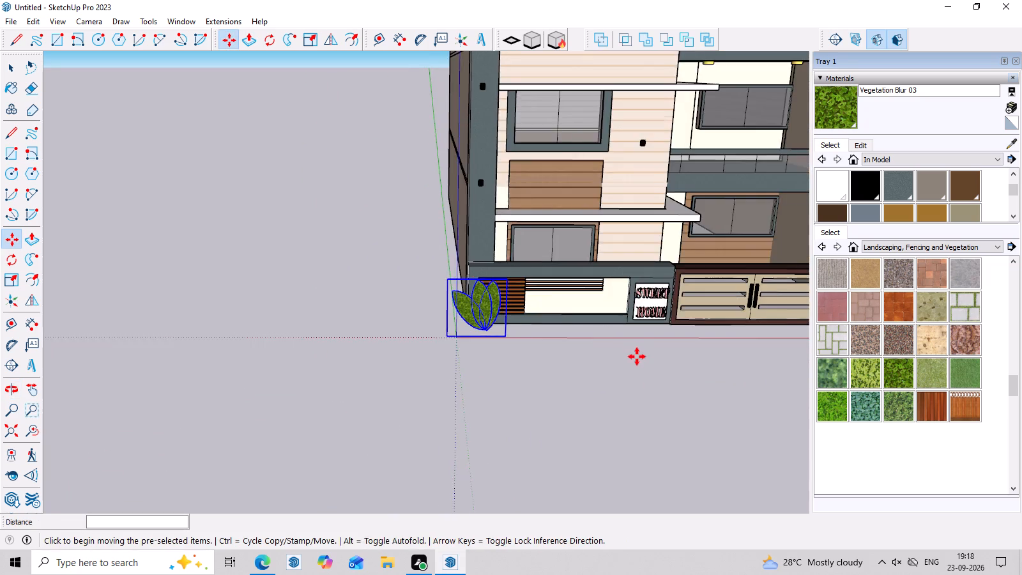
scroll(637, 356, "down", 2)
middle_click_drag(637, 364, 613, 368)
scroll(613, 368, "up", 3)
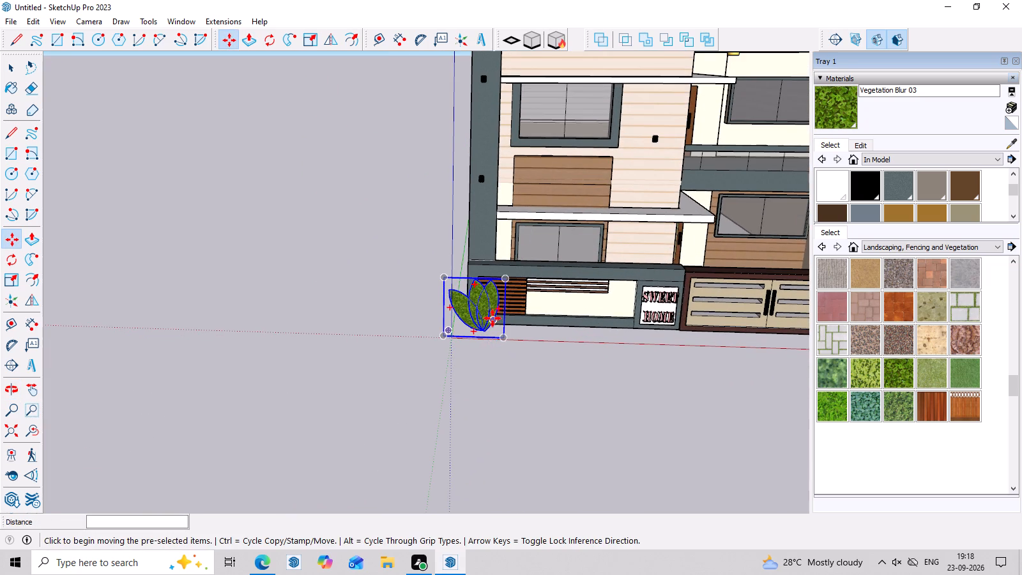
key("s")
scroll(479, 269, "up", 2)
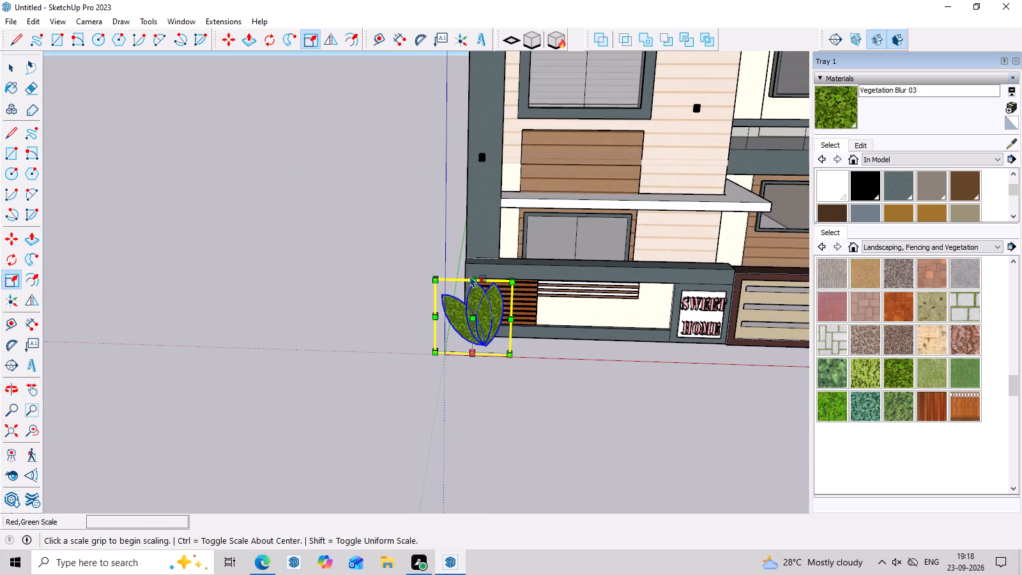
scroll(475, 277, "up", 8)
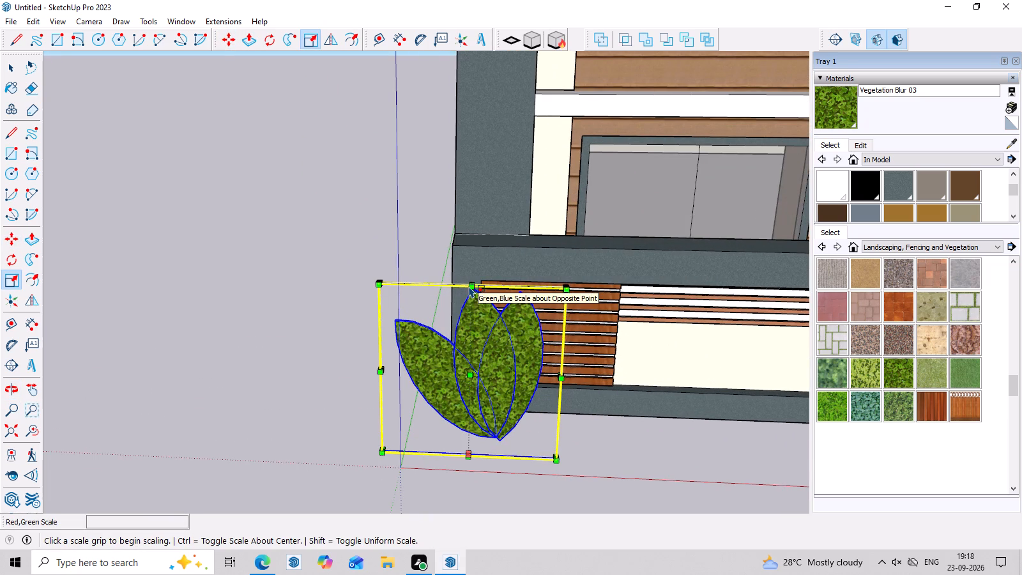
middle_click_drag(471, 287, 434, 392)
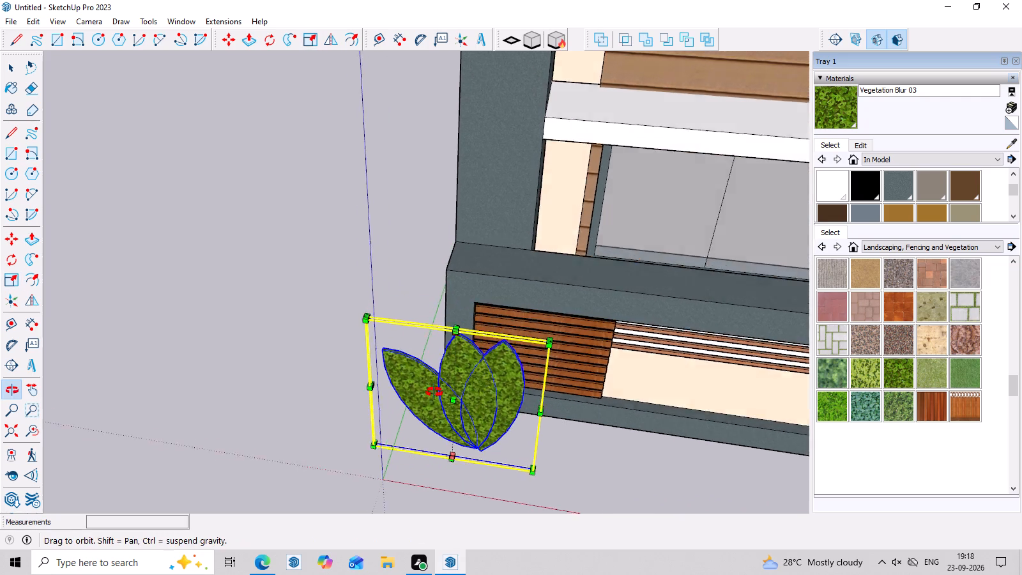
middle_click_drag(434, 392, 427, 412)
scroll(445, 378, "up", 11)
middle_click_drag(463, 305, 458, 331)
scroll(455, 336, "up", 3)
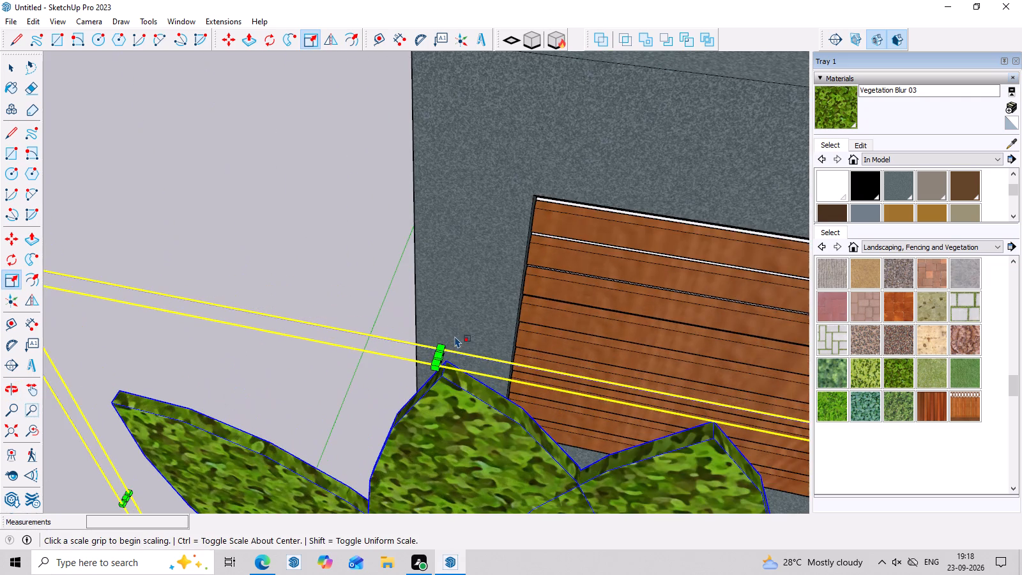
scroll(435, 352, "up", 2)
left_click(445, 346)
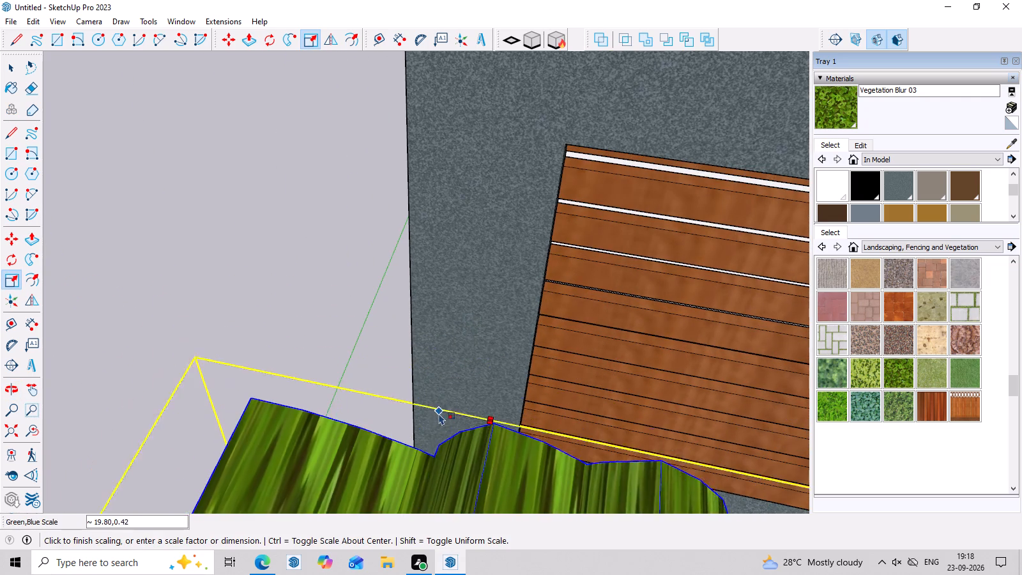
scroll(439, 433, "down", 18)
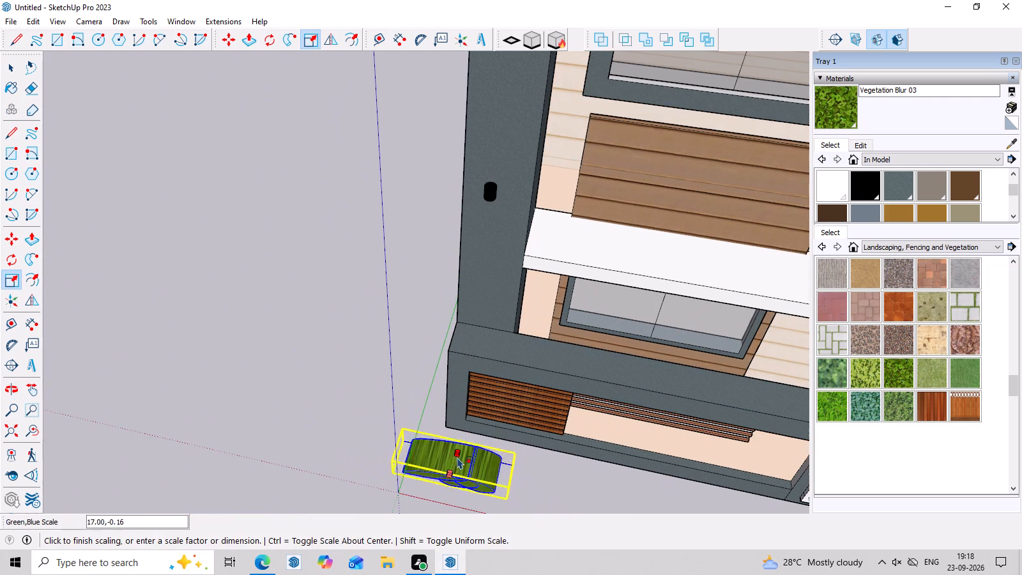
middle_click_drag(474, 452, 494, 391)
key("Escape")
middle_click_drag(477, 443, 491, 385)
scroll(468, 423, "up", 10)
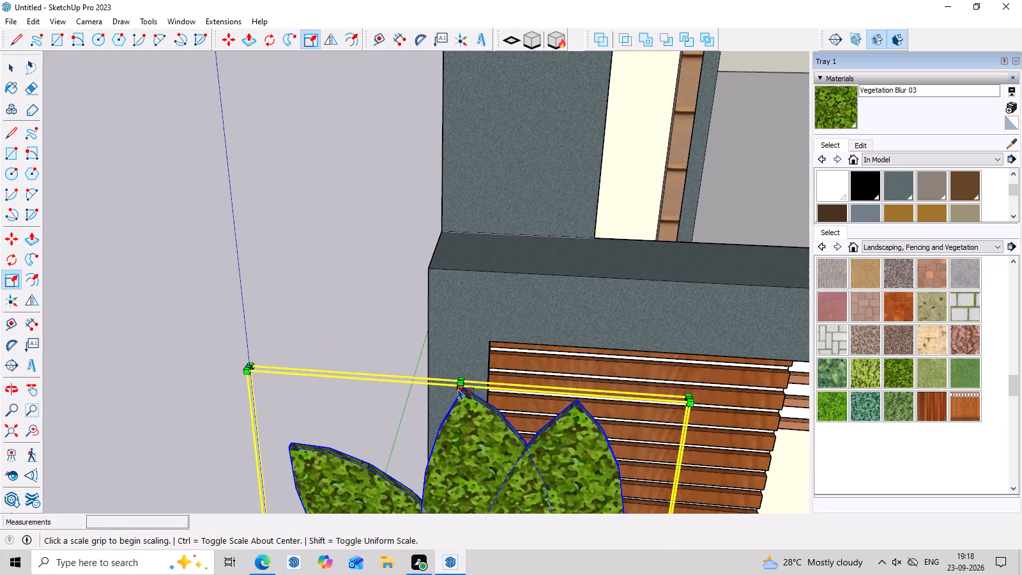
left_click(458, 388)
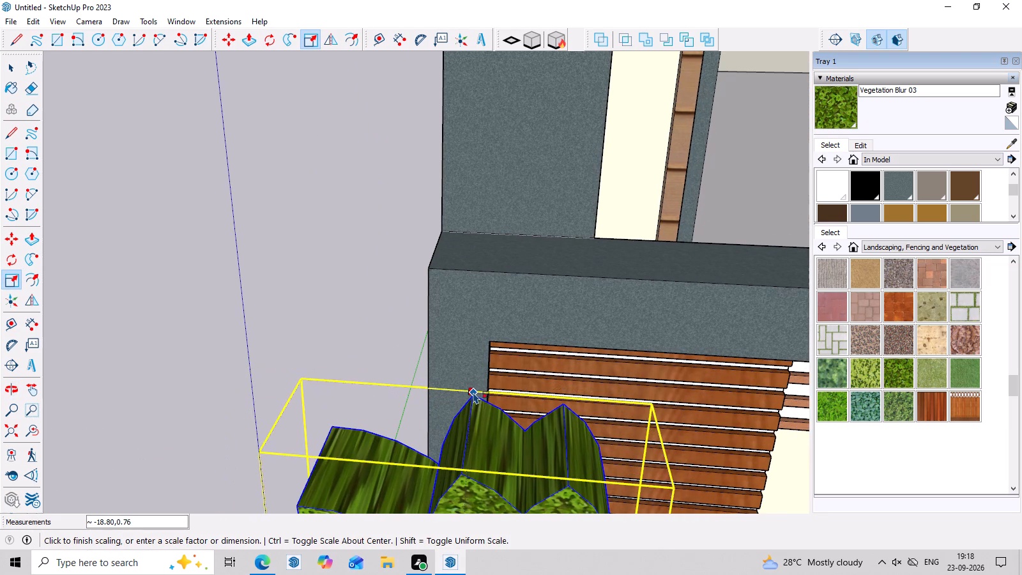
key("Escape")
Scale the leaf group's depth by about -21.80 from its side, keeping the width factor at 1.00.
middle_click_drag(533, 435, 528, 282)
scroll(597, 392, "down", 3)
middle_click_drag(634, 456, 619, 455)
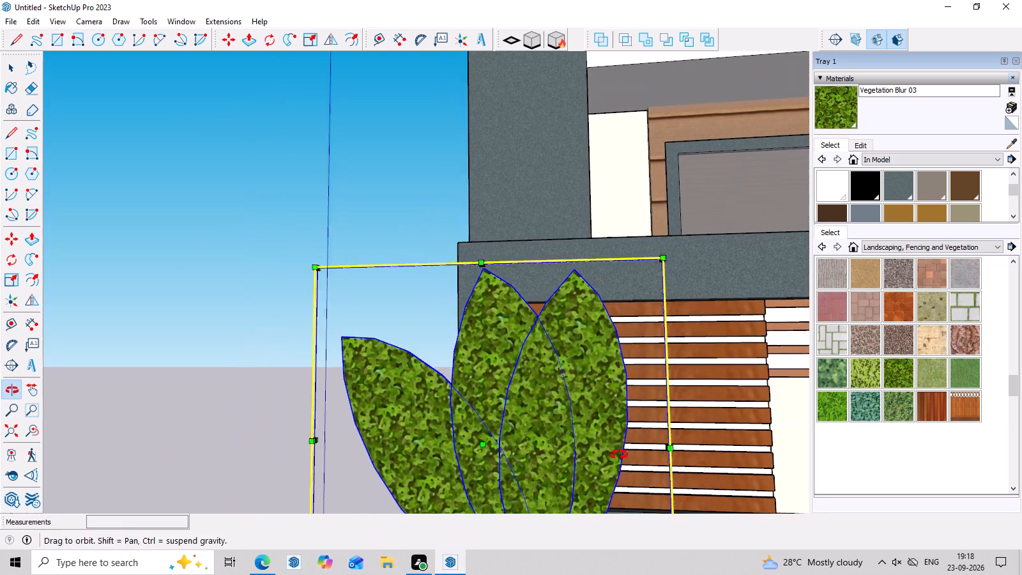
middle_click_drag(619, 455, 613, 454)
scroll(635, 446, "up", 5)
left_click(678, 448)
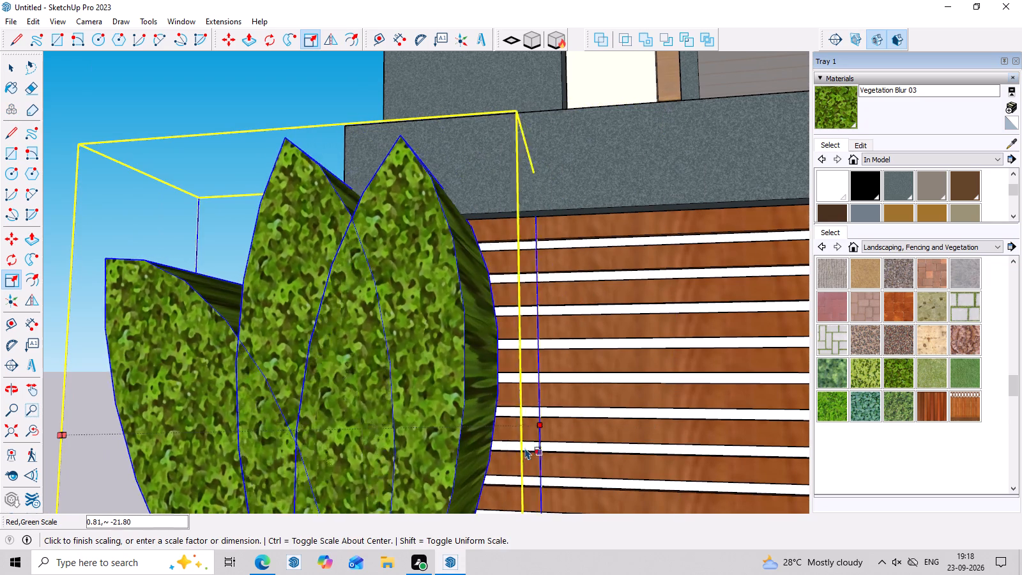
left_click(683, 447)
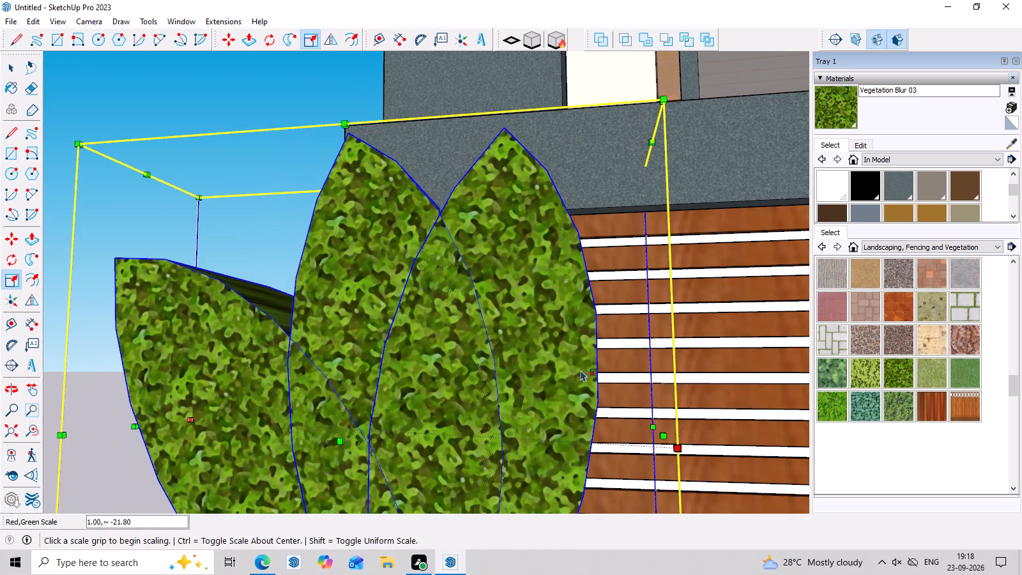
middle_click_drag(497, 264, 512, 508)
scroll(378, 320, "up", 3)
scroll(383, 309, "down", 2)
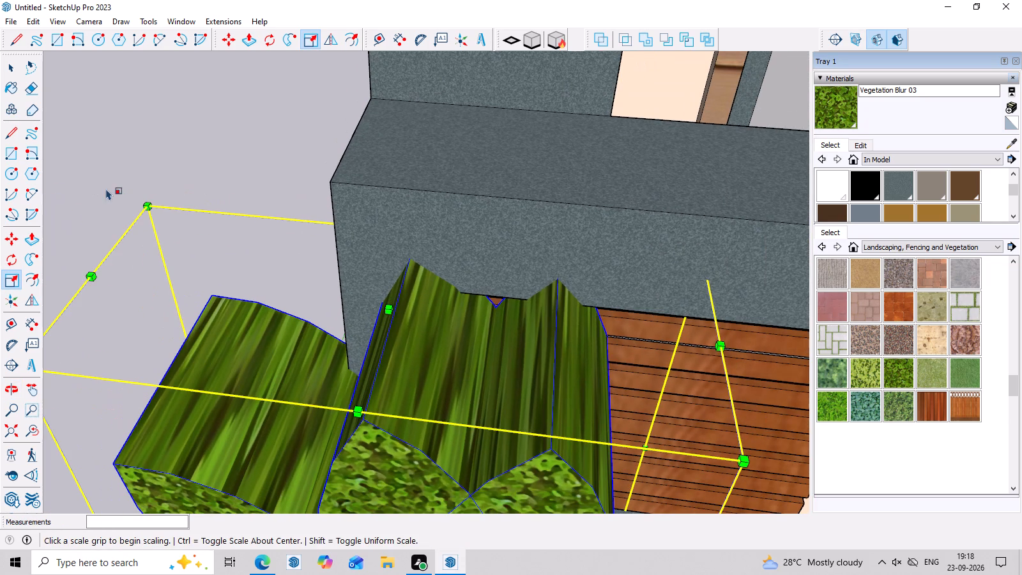
left_click(146, 202)
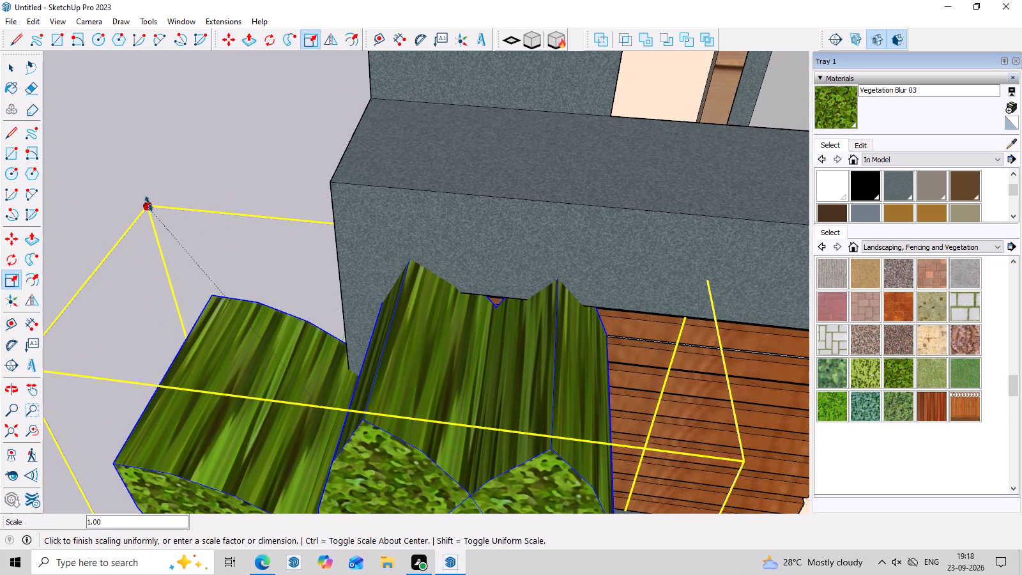
left_click(149, 204)
Shrink the thickened leaf group in width and height together using the Scale tool.
scroll(177, 224, "down", 7)
middle_click_drag(289, 338, 296, 431)
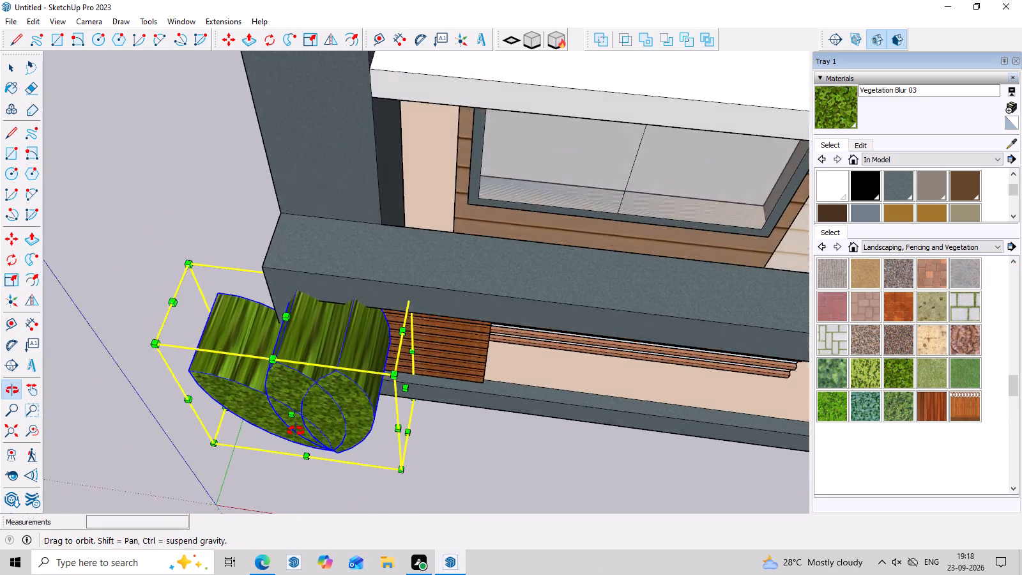
middle_click_drag(296, 431, 298, 449)
scroll(214, 333, "up", 3)
left_click(482, 349)
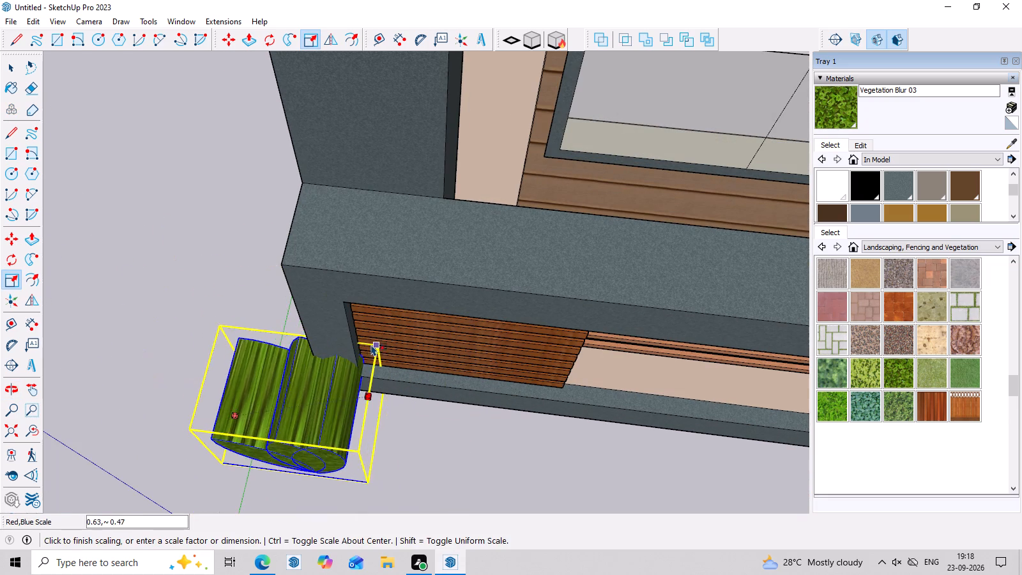
left_click(286, 408)
Scale the leaf group's depth by about 0.11 and its height by about 1.73 to make a thinner plant.
scroll(267, 349, "up", 4)
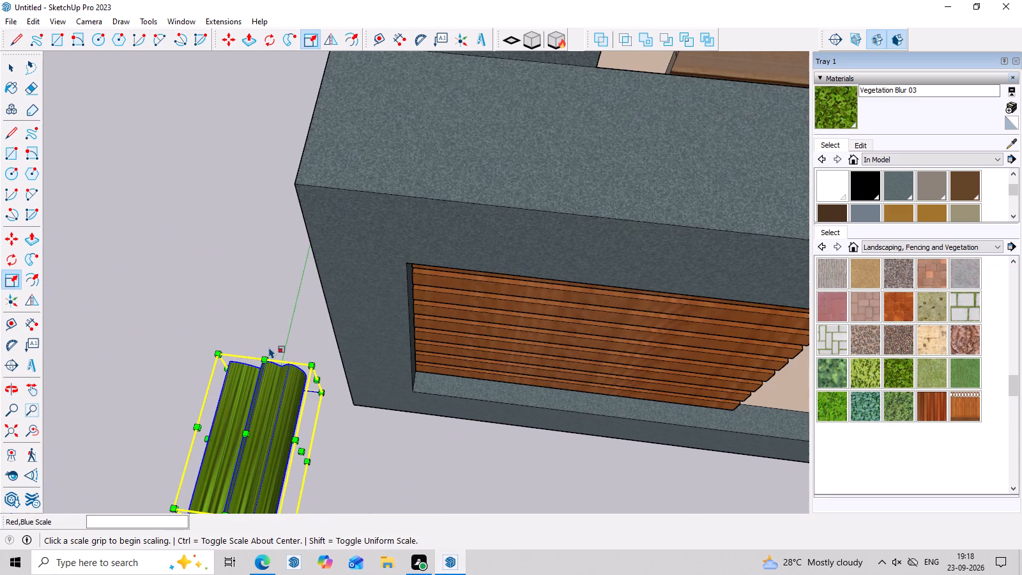
left_click(263, 356)
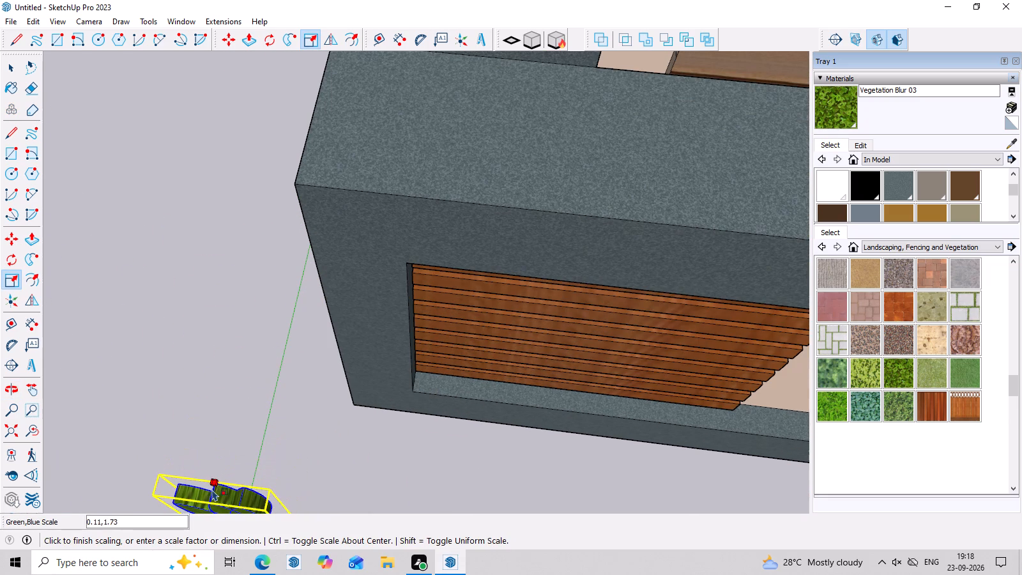
scroll(211, 493, "up", 3)
left_click_drag(213, 481, 212, 491)
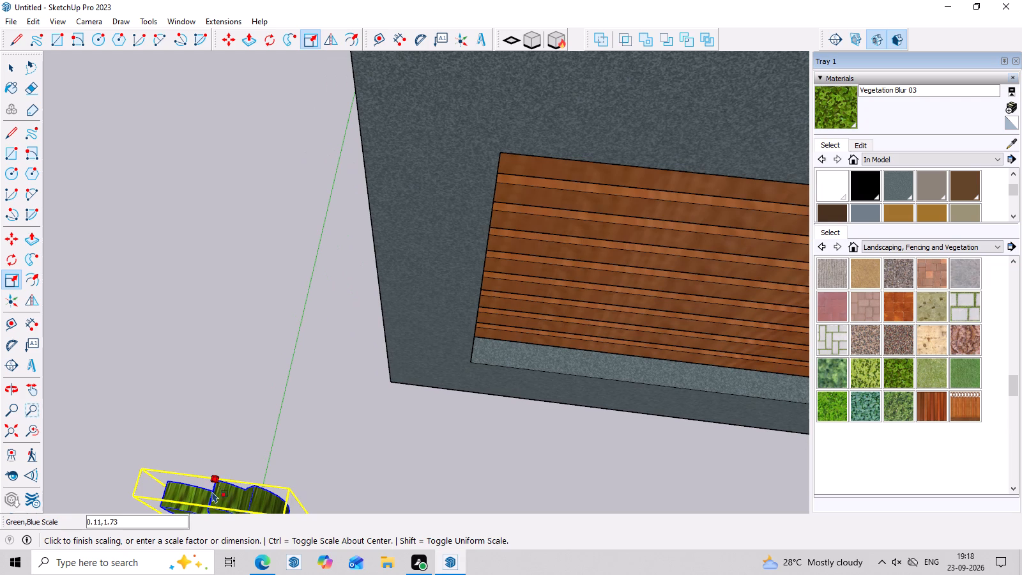
left_click_drag(212, 491, 212, 493)
left_click(242, 447)
Move the resized plant from its base about 1' 7" along the wall to the slatted corner.
scroll(250, 445, "down", 8)
middle_click_drag(284, 467, 330, 330)
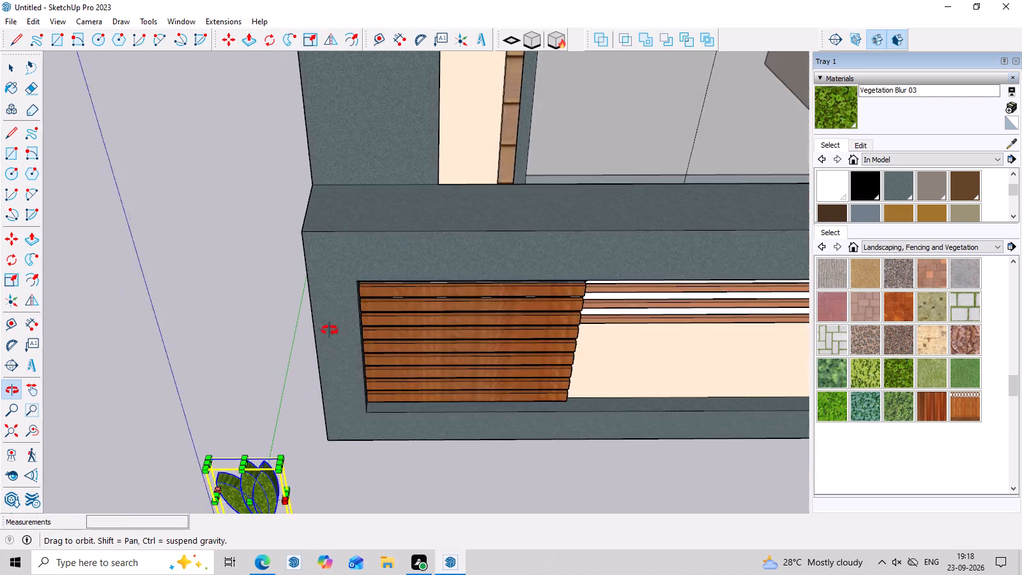
middle_click_drag(330, 330, 337, 296)
scroll(305, 367, "down", 4)
middle_click_drag(324, 450, 330, 348)
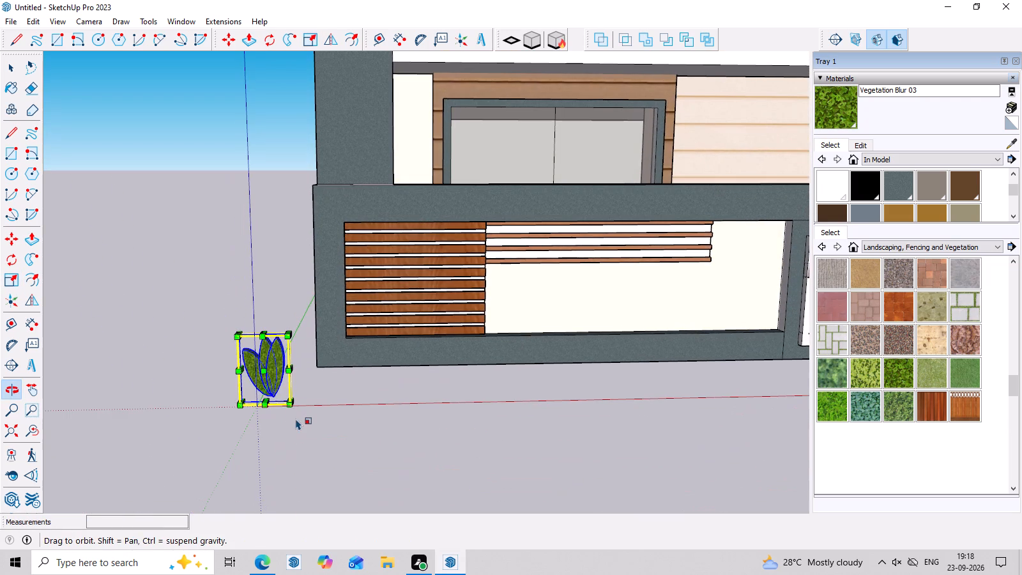
key("m")
left_click(273, 397)
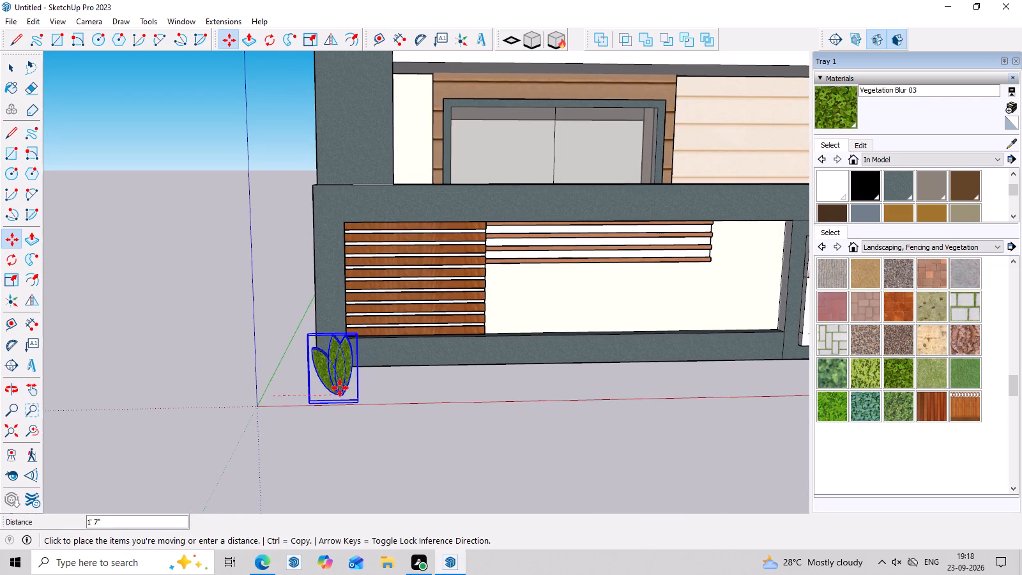
left_click(343, 381)
Copy the plant from the slatted corner about 15' along the front wall to the SWEET HOME sign.
scroll(347, 383, "up", 2)
left_click(342, 381)
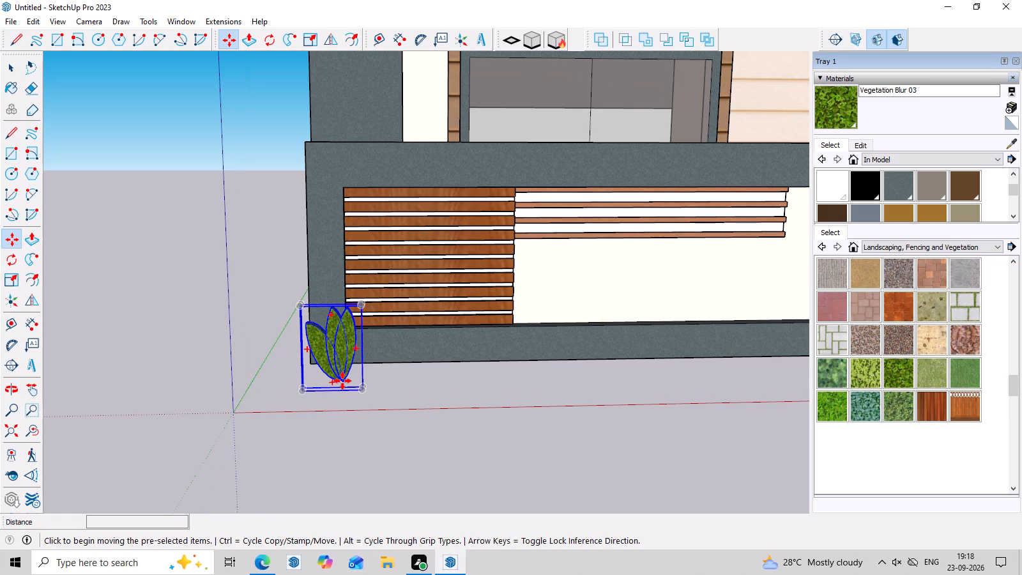
scroll(560, 382, "down", 4)
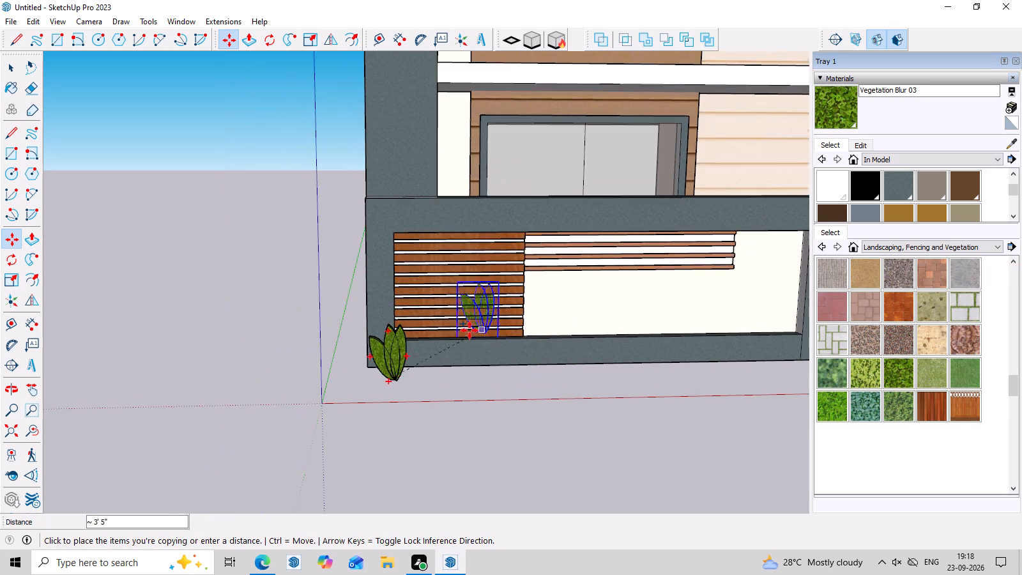
scroll(469, 330, "down", 2)
scroll(694, 337, "down", 3)
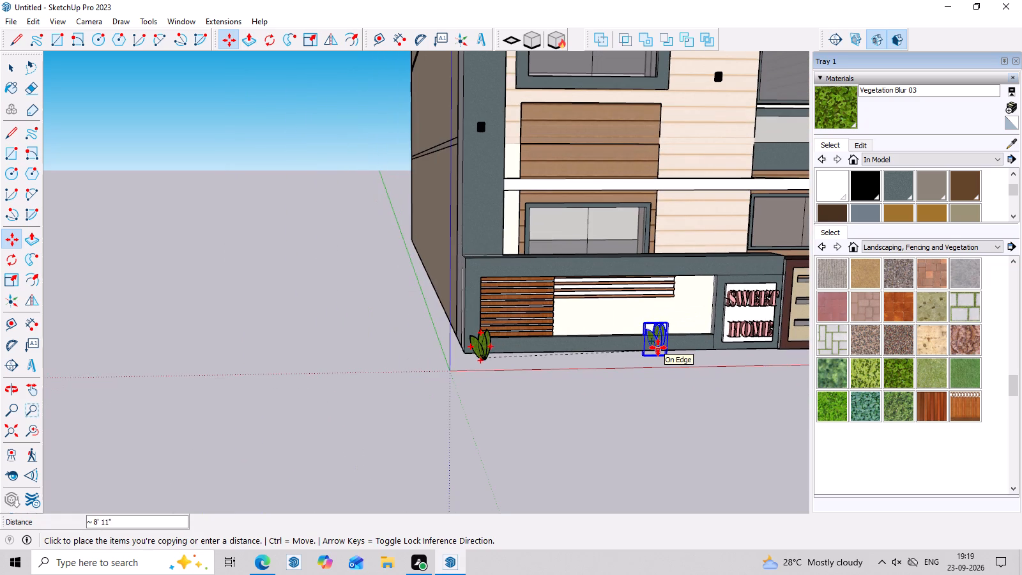
scroll(658, 348, "down", 3)
middle_click_drag(724, 345, 522, 339)
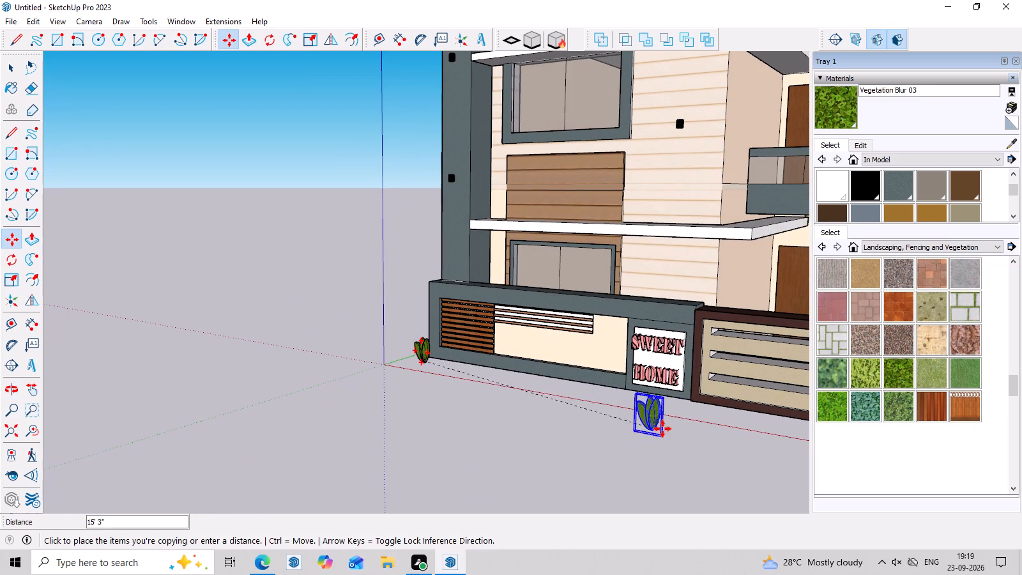
left_click(670, 410)
Move the copied plant slightly along the wall toward the gate beside the SWEET HOME sign, entering 5/ as the distance.
middle_click_drag(698, 410, 567, 430)
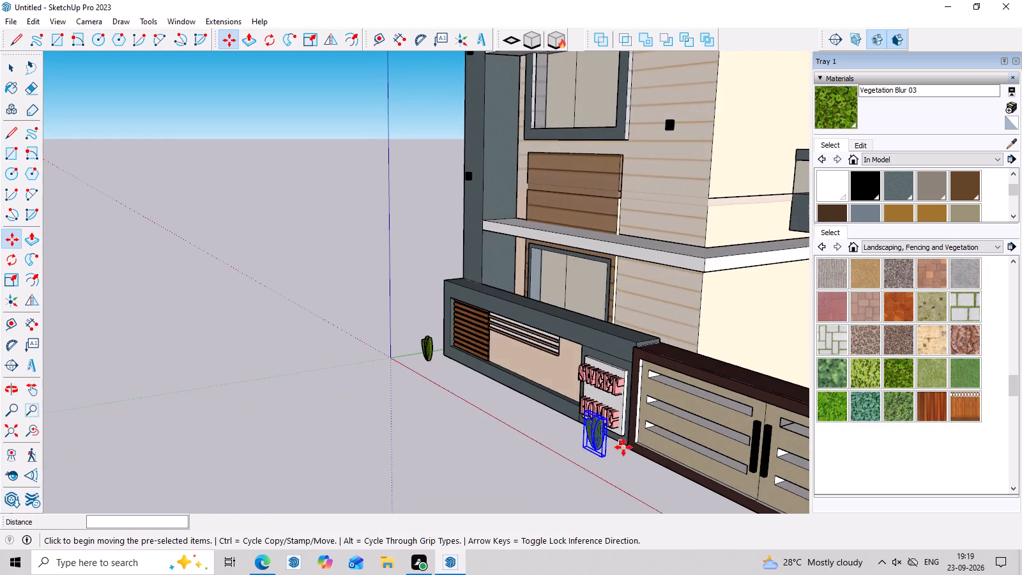
scroll(624, 447, "up", 13)
left_click(553, 454)
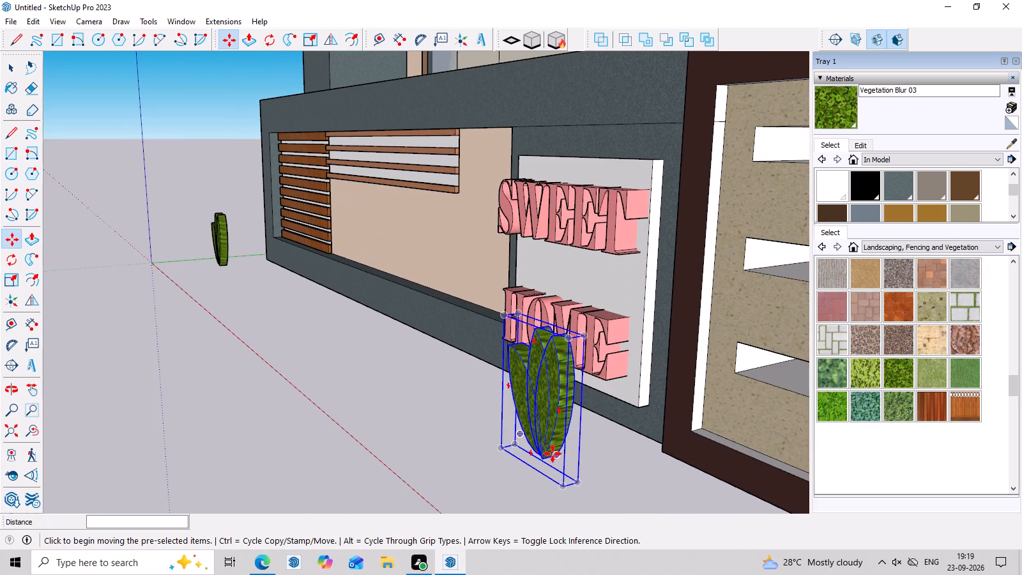
left_click(583, 468)
middle_click_drag(439, 483, 448, 483)
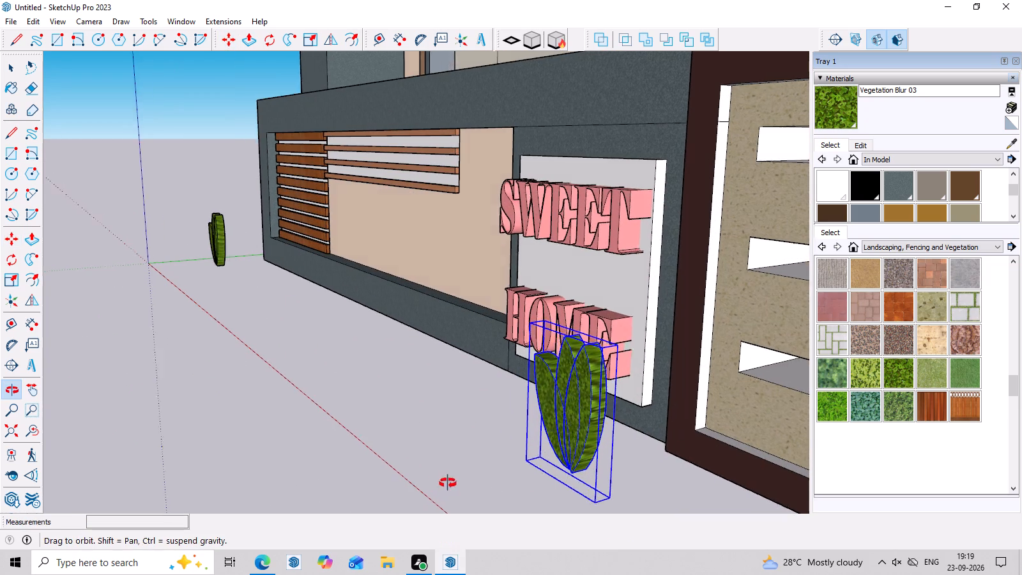
middle_click_drag(448, 483, 621, 473)
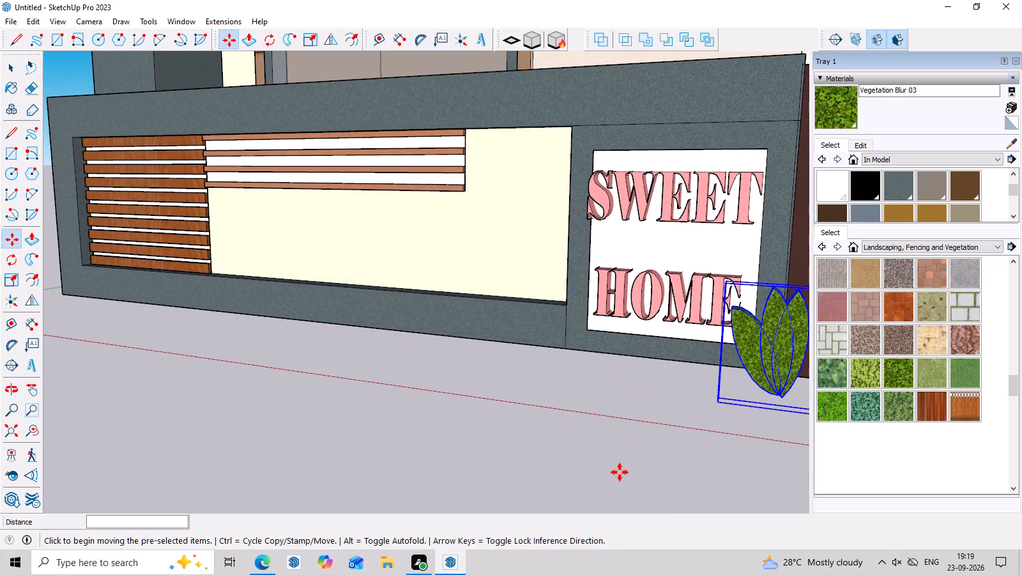
type("5/")
key("Return")
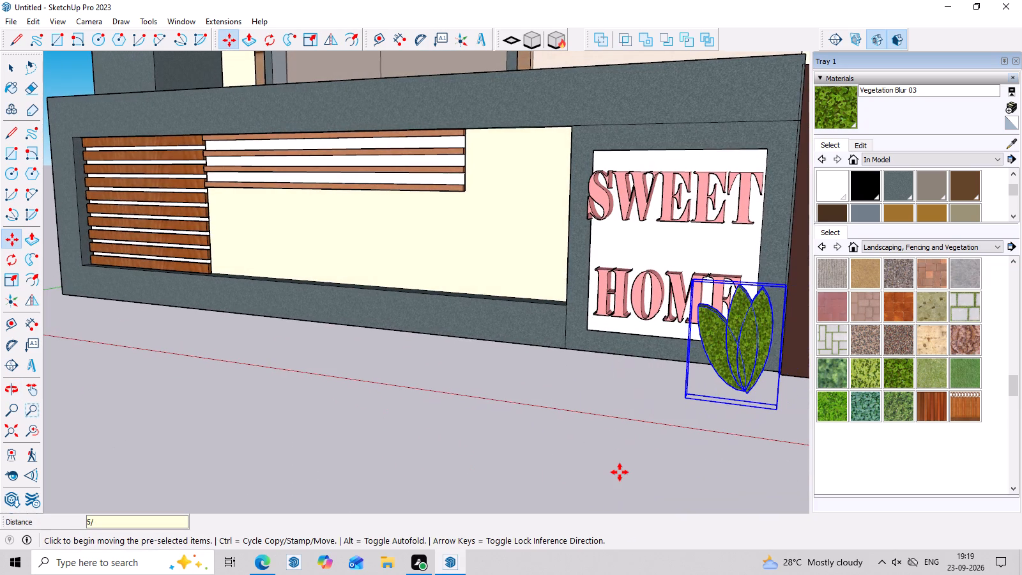
Copy the plant beside the SWEET HOME sign about 13' 3" back along the wall, next to the plant at the slatted corner.
scroll(615, 459, "down", 9)
middle_click_drag(430, 362, 509, 444)
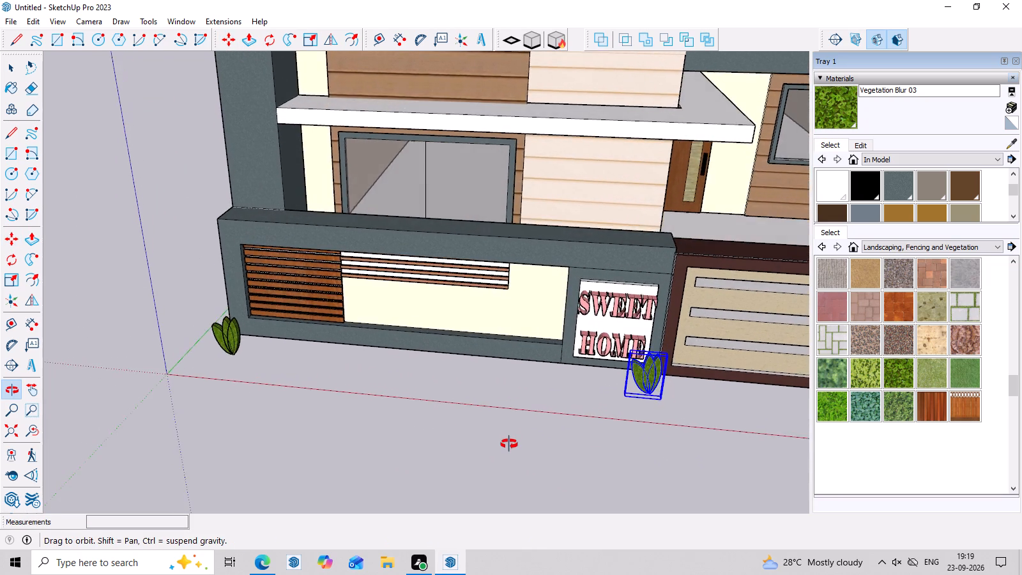
middle_click_drag(509, 444, 535, 346)
scroll(536, 346, "up", 4)
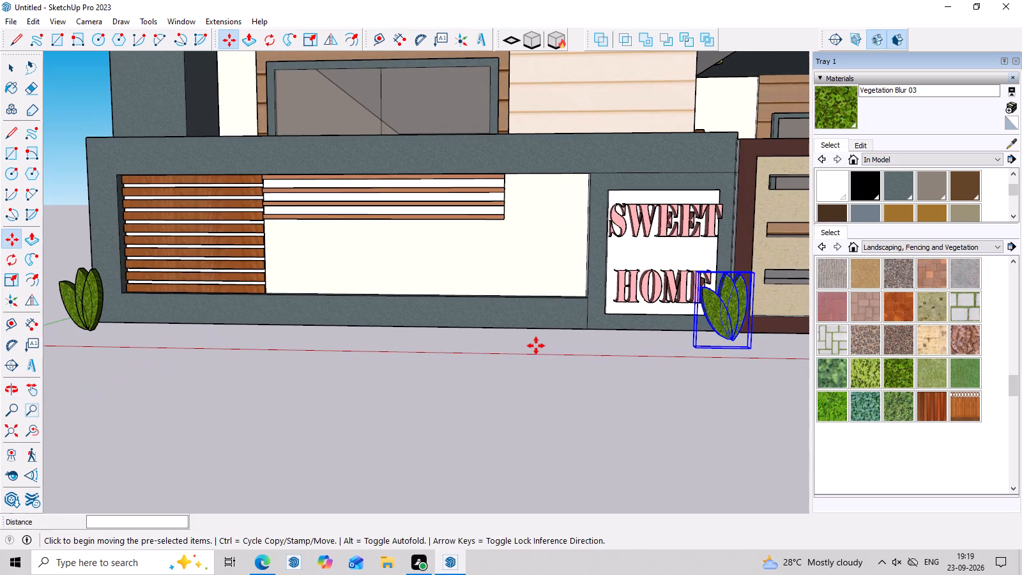
left_click(736, 337)
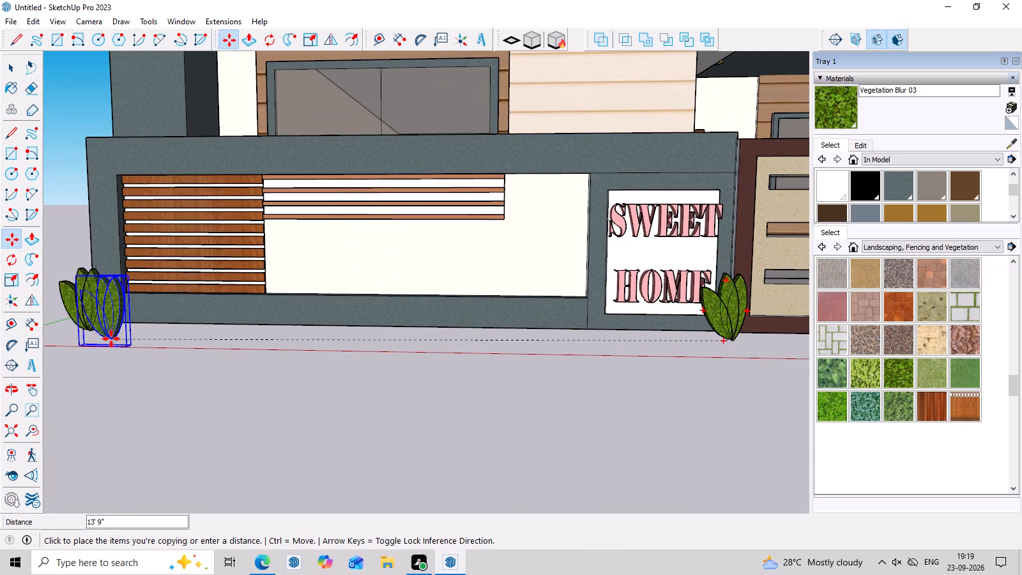
left_click(133, 328)
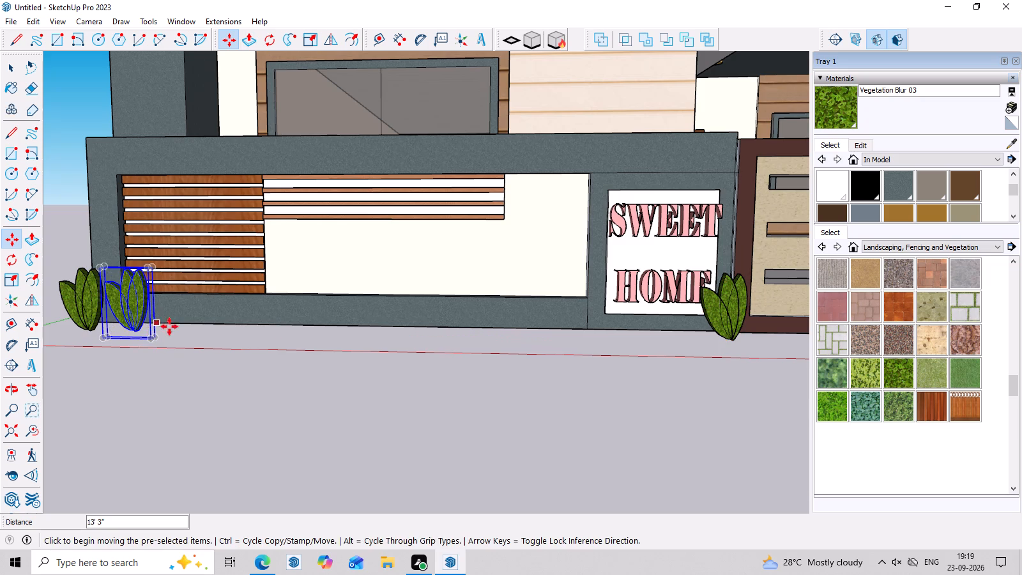
Copy the new plant three more times along the slatted section at about 1' spacing, nudging the last copy about 1" back.
key("m")
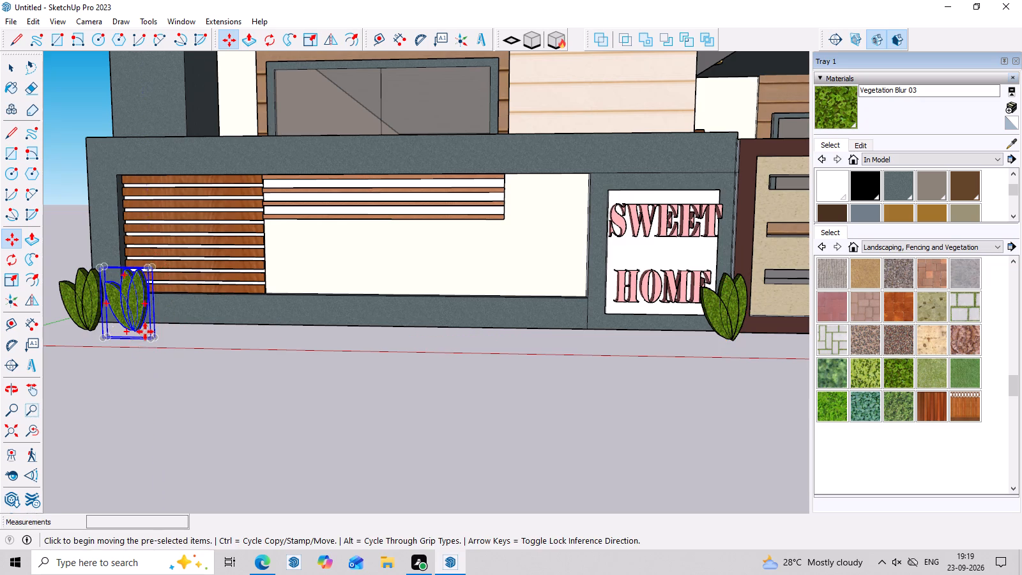
left_click(142, 331)
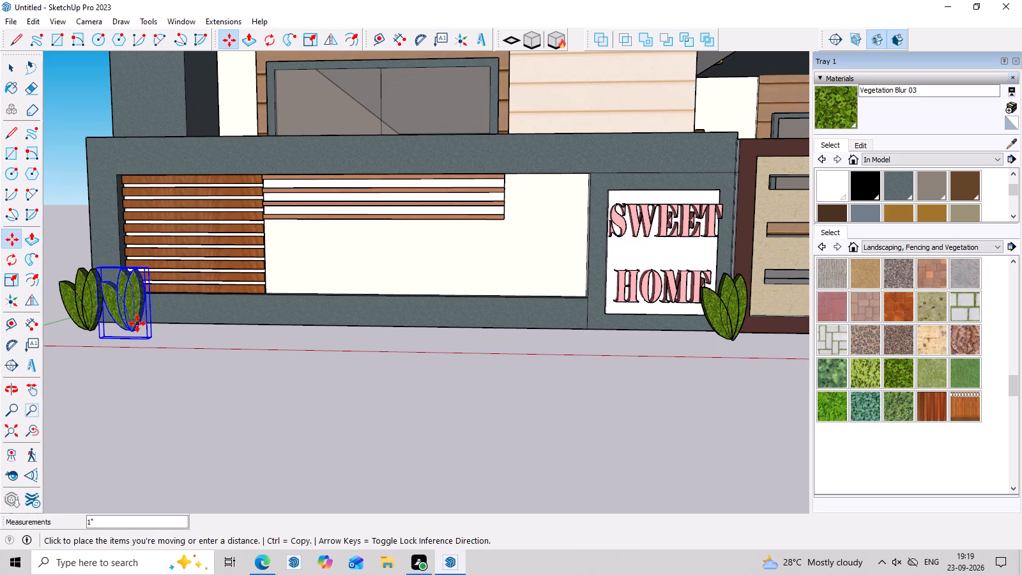
left_click(182, 337)
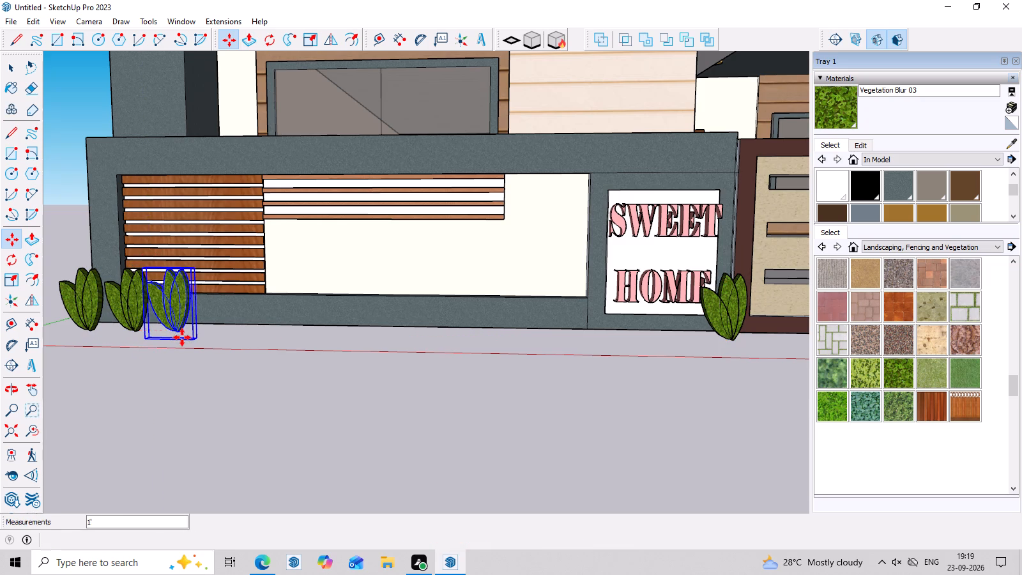
left_click(197, 341)
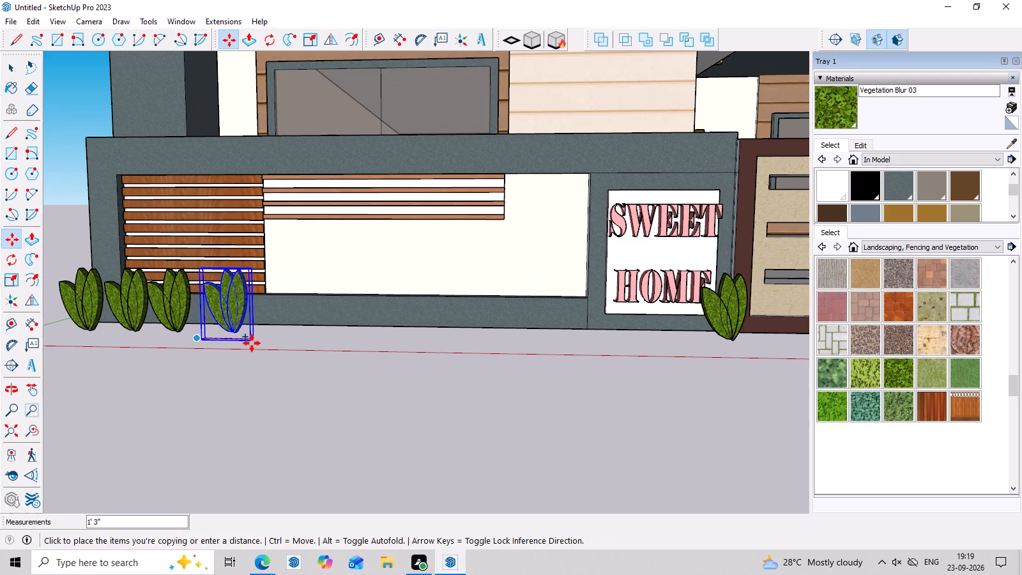
left_click(238, 343)
left_click(240, 340)
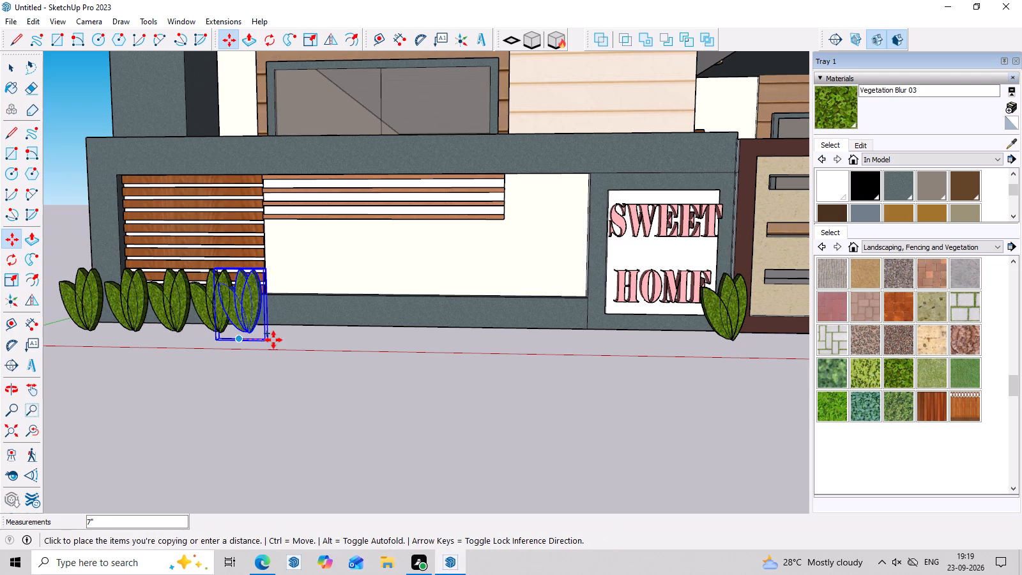
left_click(282, 341)
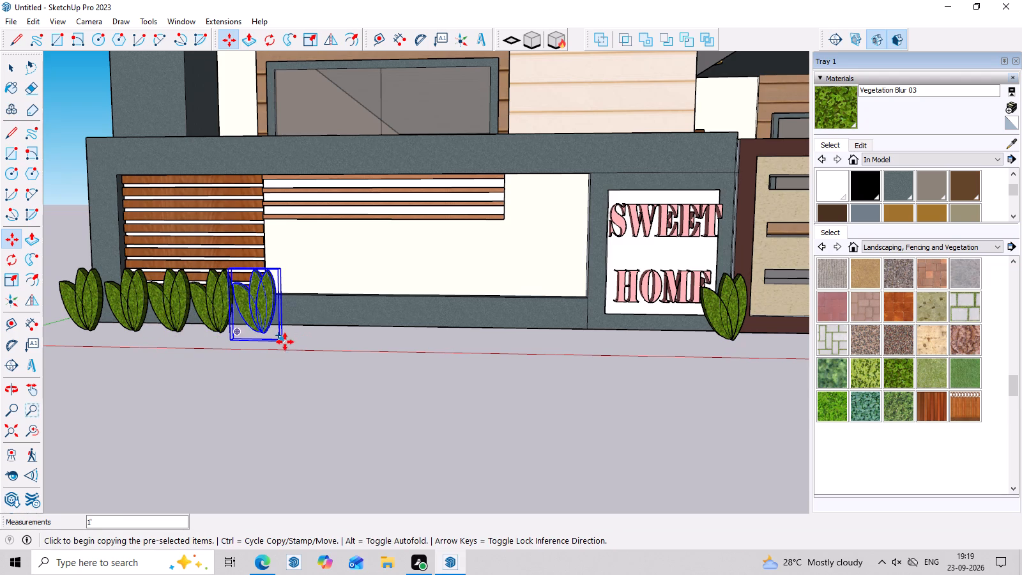
left_click(284, 342)
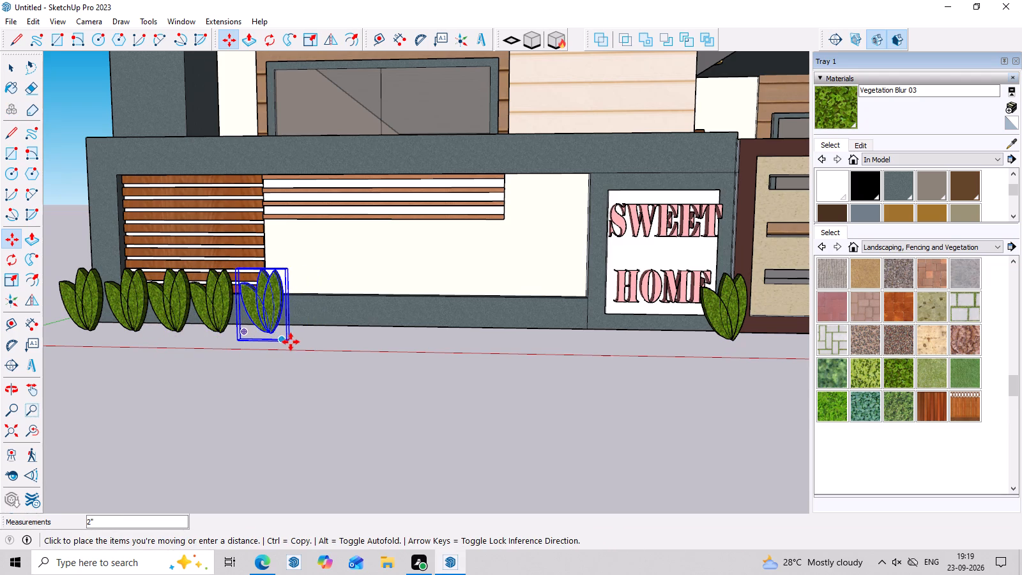
left_click(278, 342)
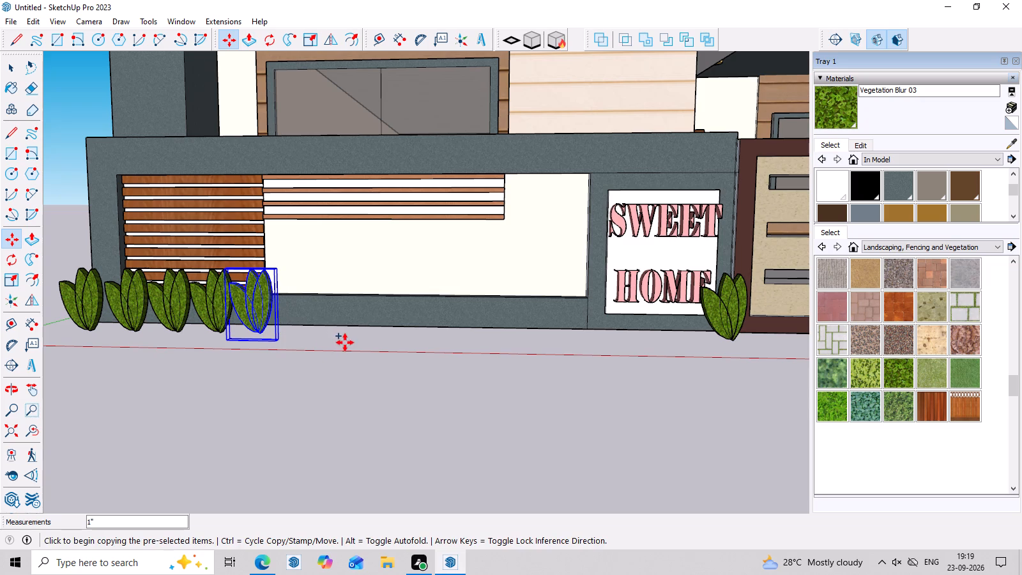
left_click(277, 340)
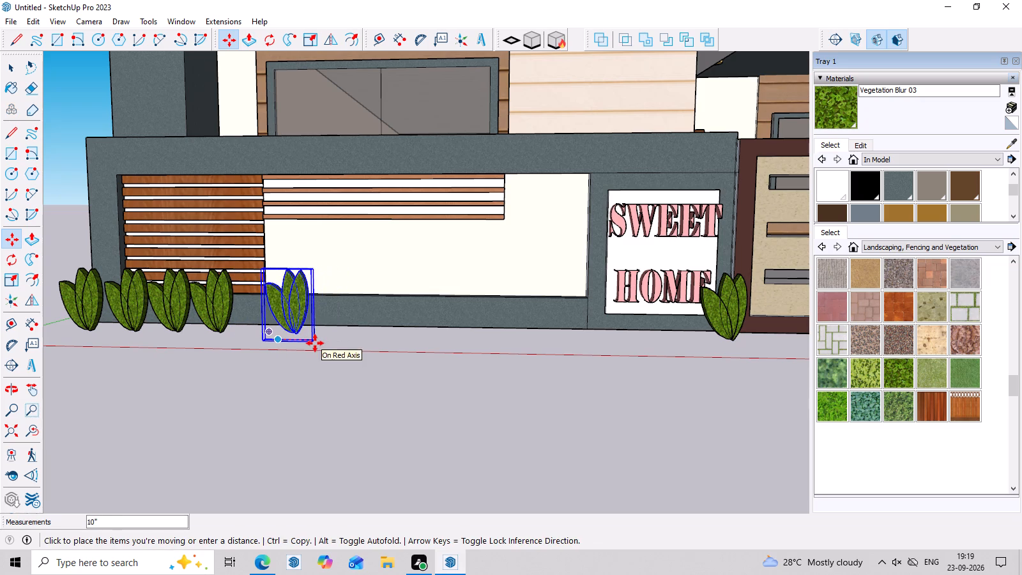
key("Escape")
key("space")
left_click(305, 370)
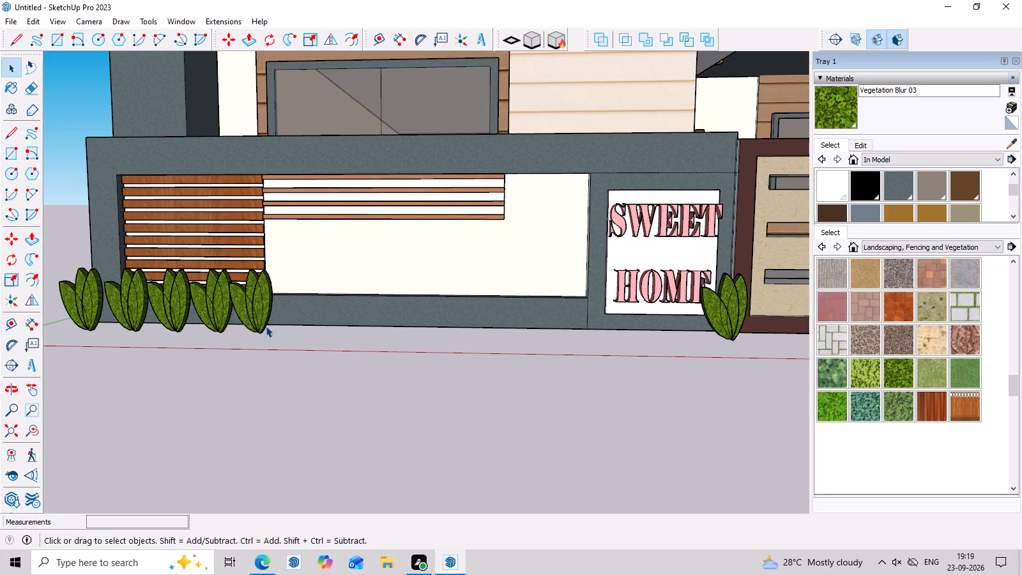
Copy the last plant of the row five more times along the cream panel at about 1' 1" spacing, nudging the fifth copy into line.
left_click(242, 310)
key("m")
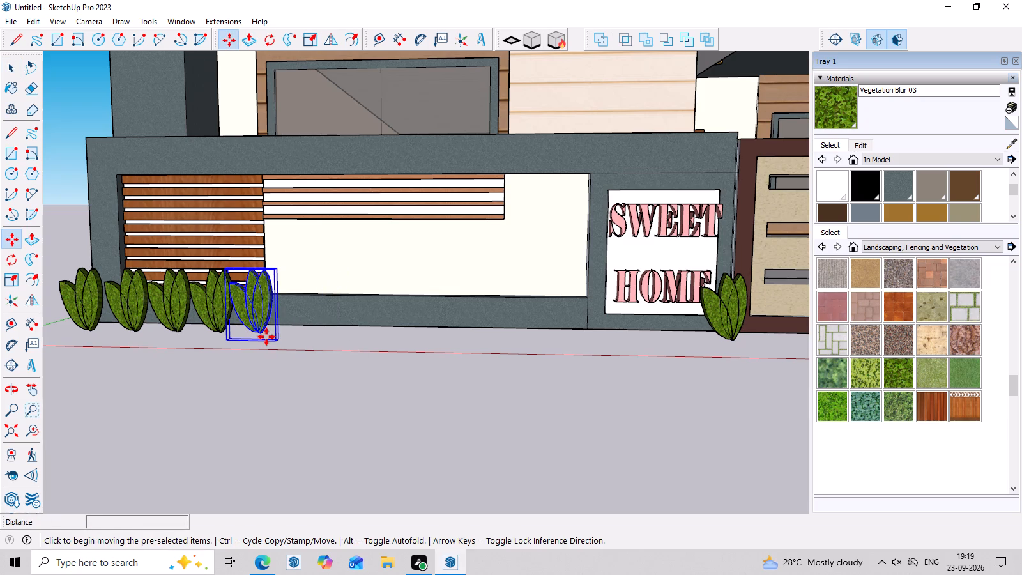
left_click(277, 340)
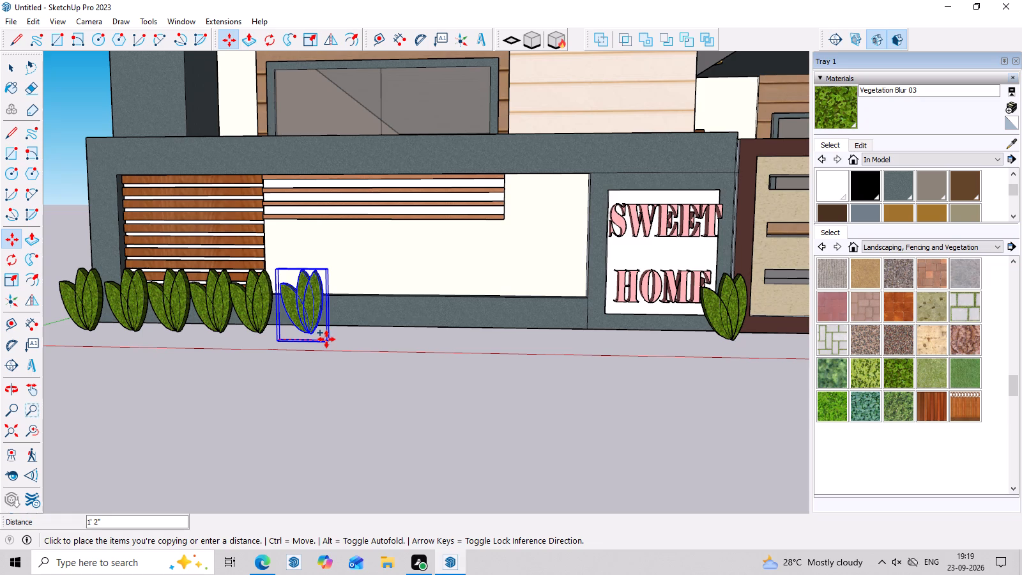
left_click(325, 339)
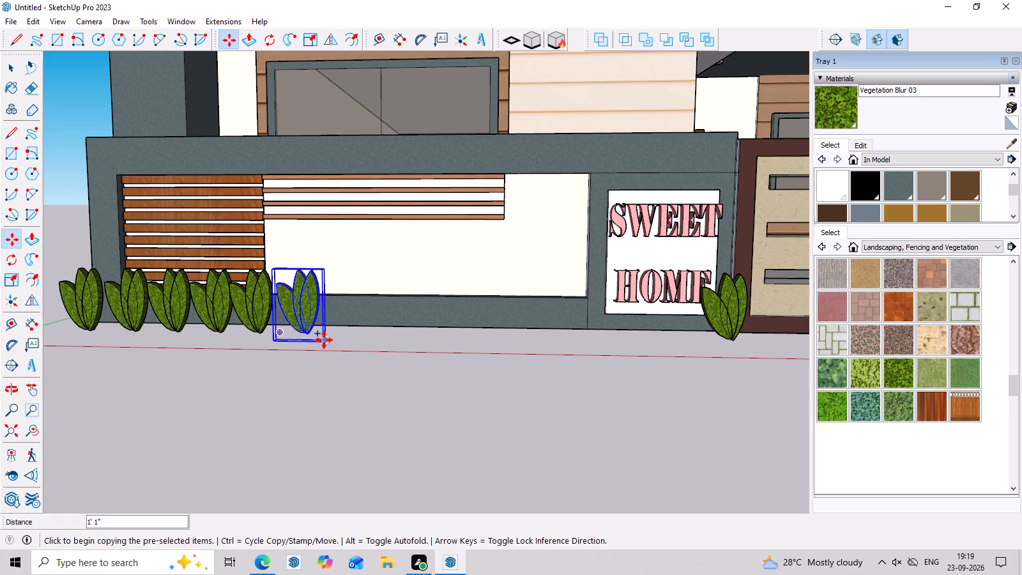
left_click(324, 340)
left_click(374, 339)
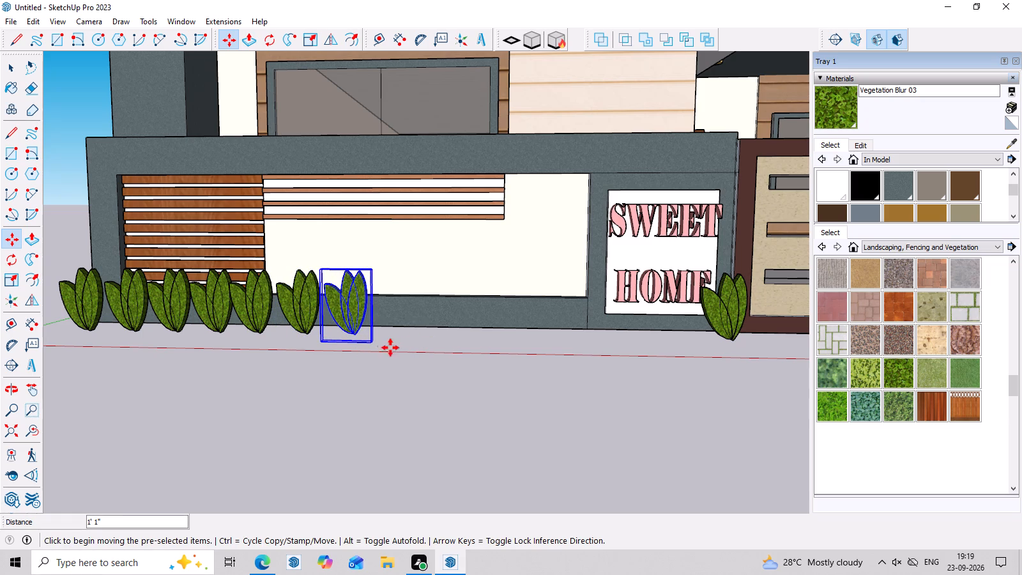
left_click(372, 341)
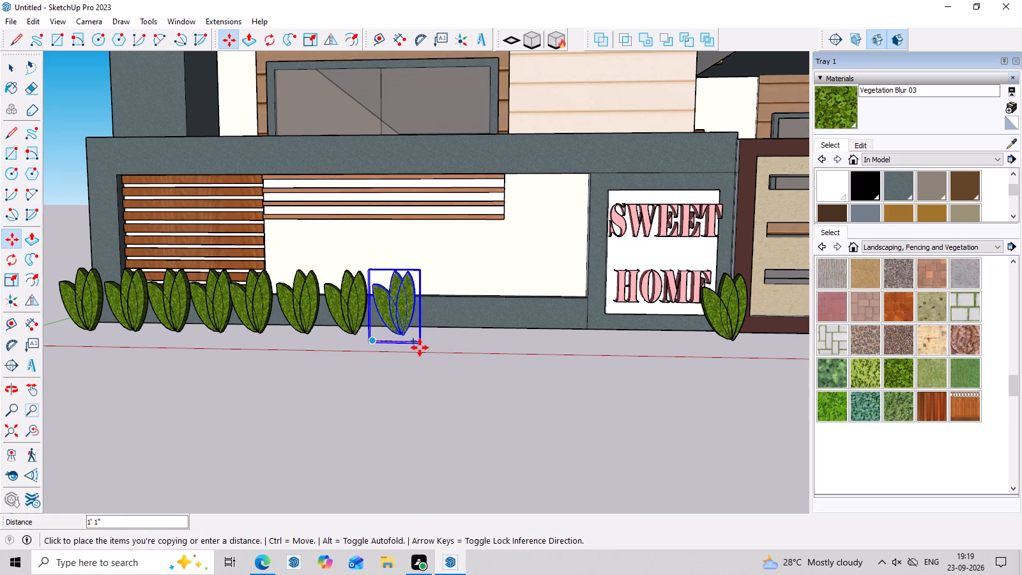
left_click(419, 348)
left_click(421, 346)
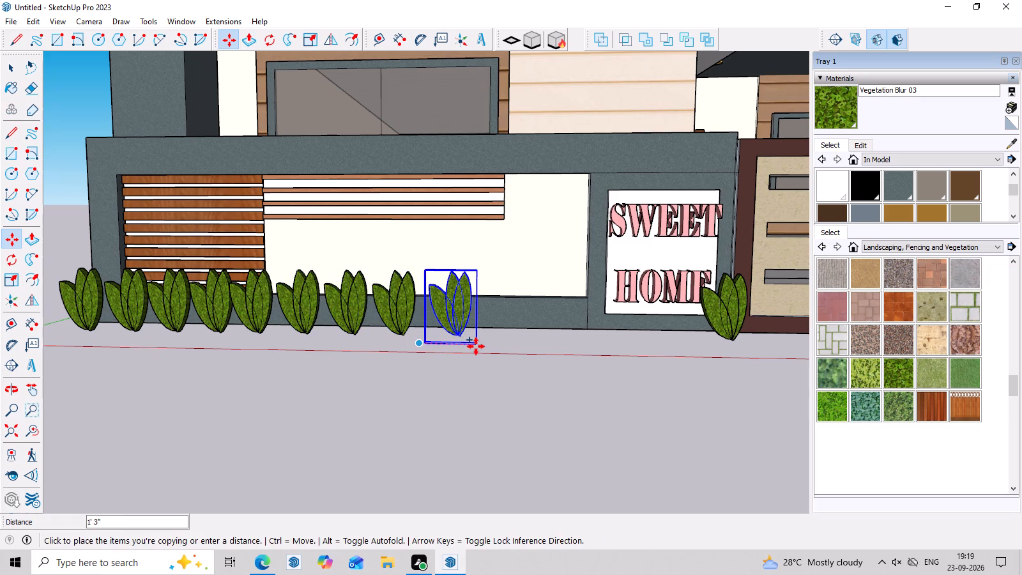
left_click(466, 346)
left_click(468, 346)
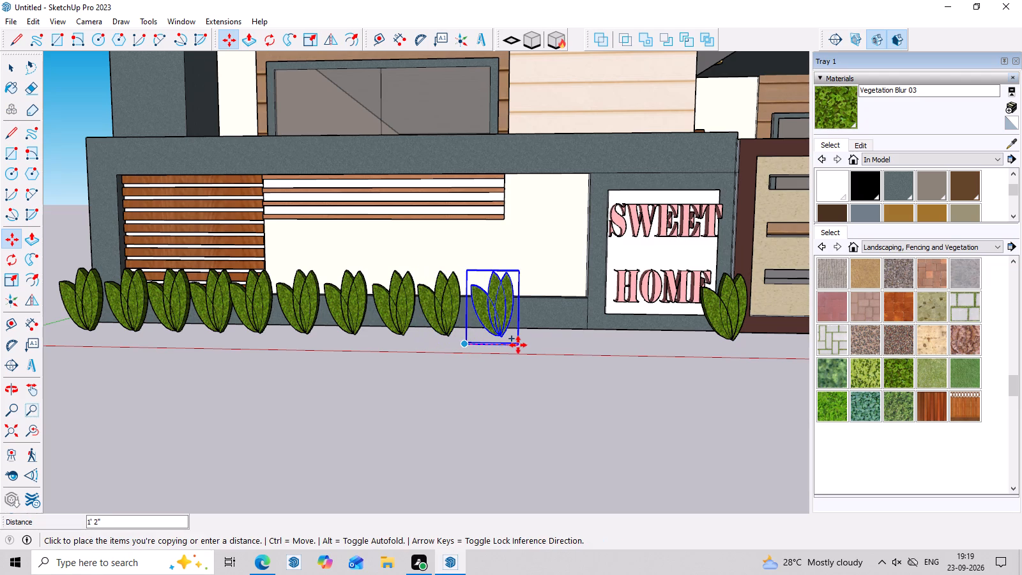
left_click(508, 344)
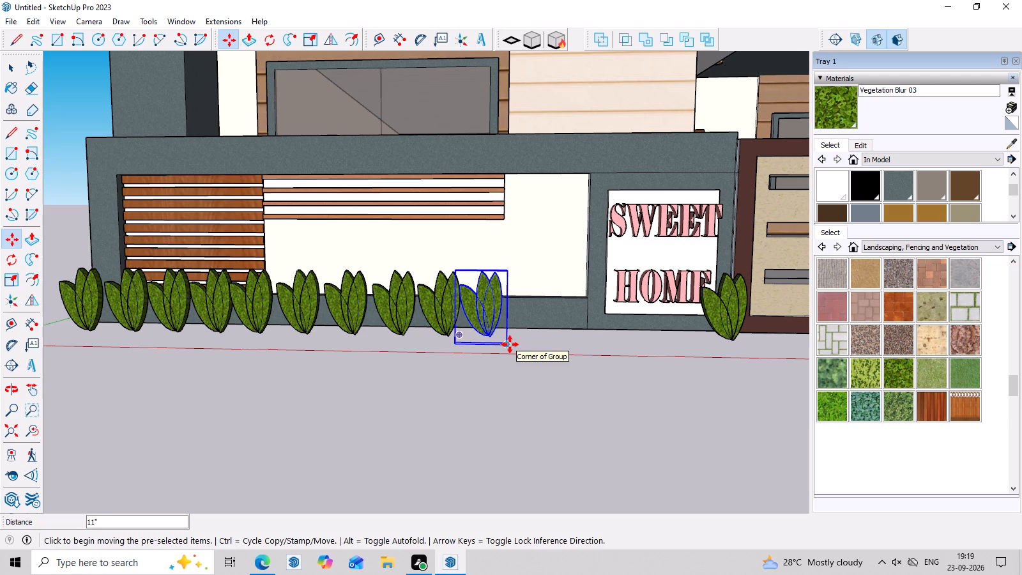
left_click(510, 344)
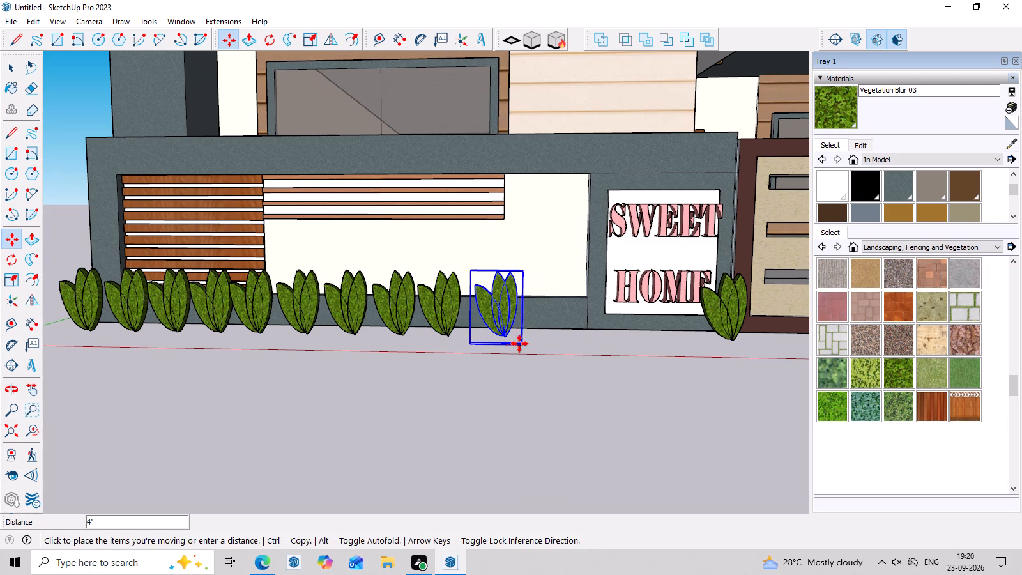
left_click(516, 344)
Continue the row with four more plant copies at about 1' 1" spacing, up to the plant standing at the gate end of the wall.
left_click(518, 344)
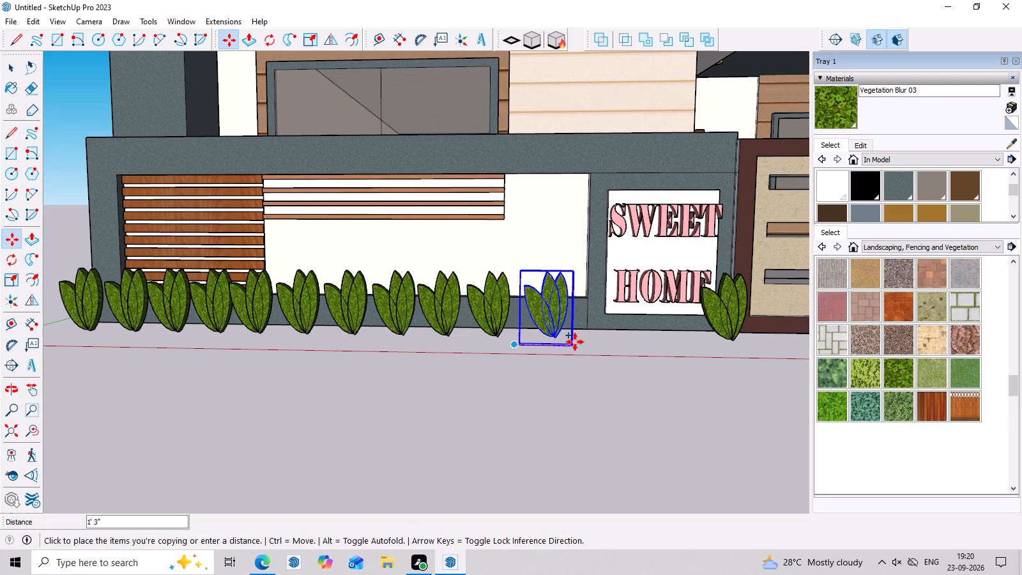
left_click(563, 342)
left_click(561, 345)
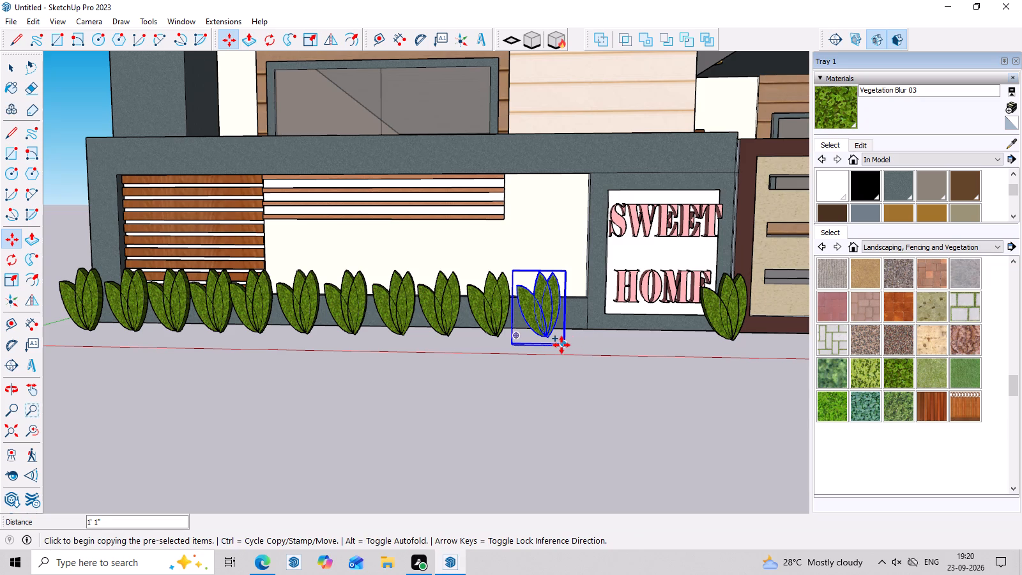
left_click(616, 346)
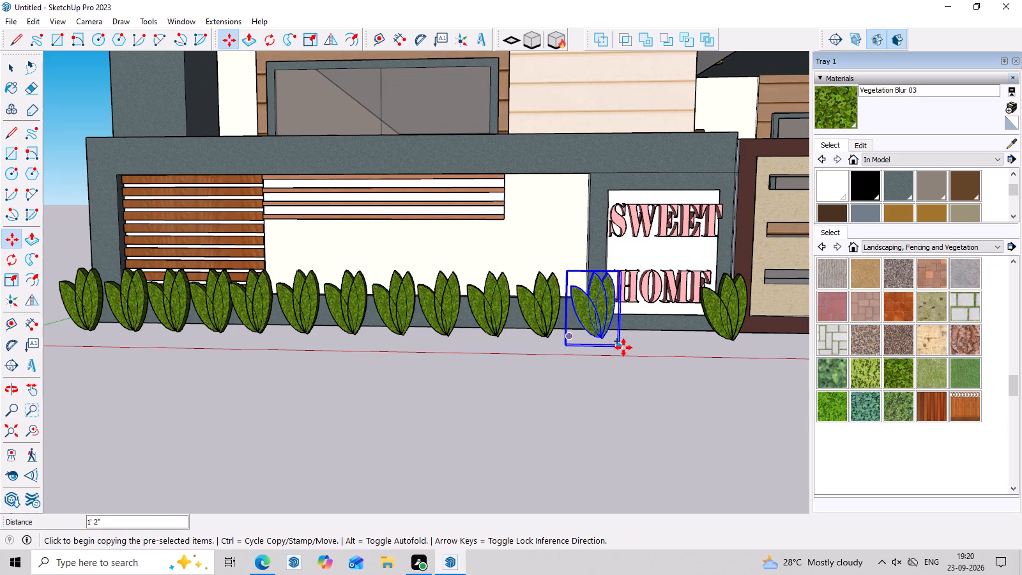
left_click(623, 348)
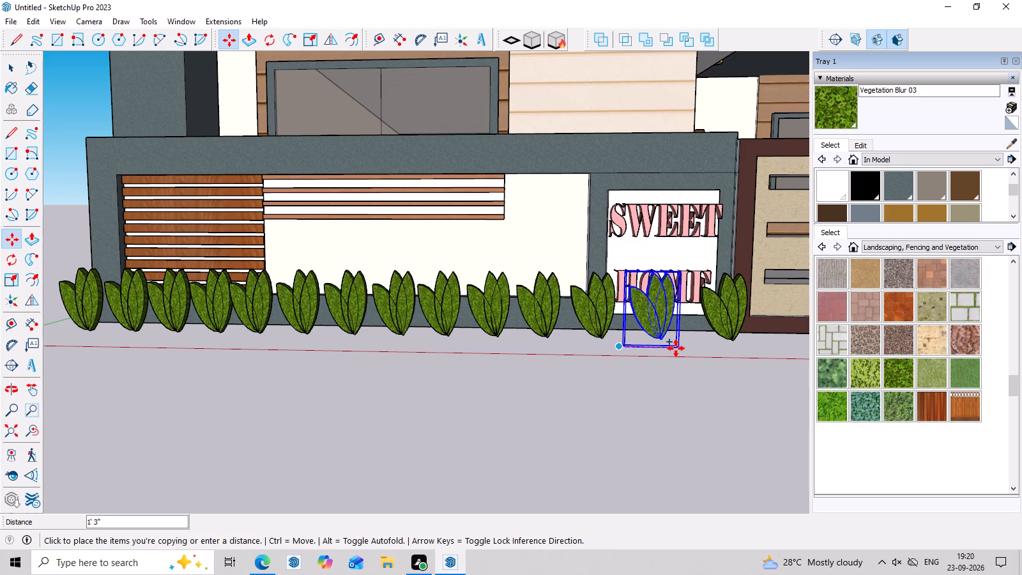
left_click(673, 348)
left_click(677, 350)
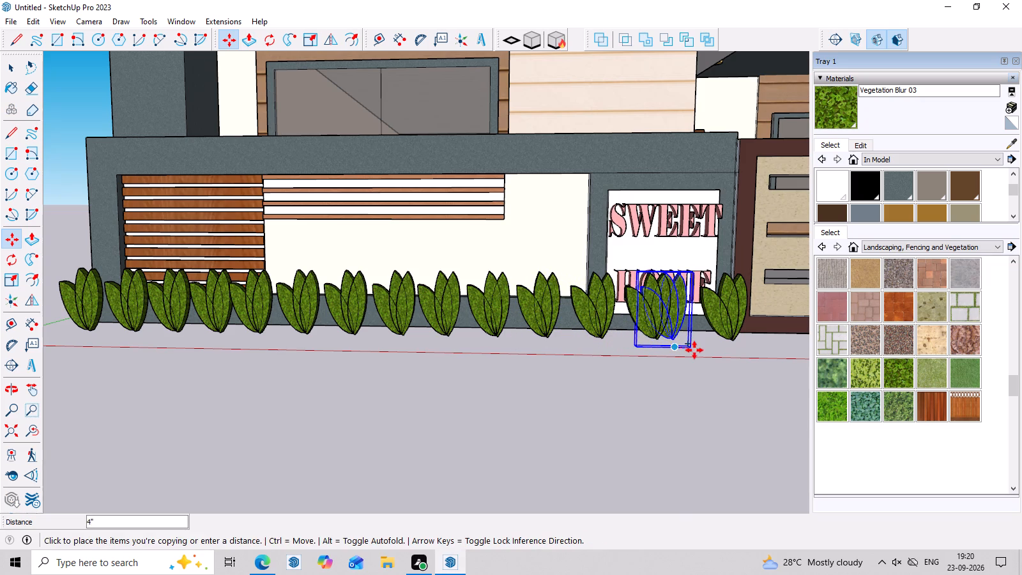
left_click(720, 350)
Delete the earlier plant closest to the gate, which crowds the last copy in the row.
middle_click_drag(756, 349, 669, 354)
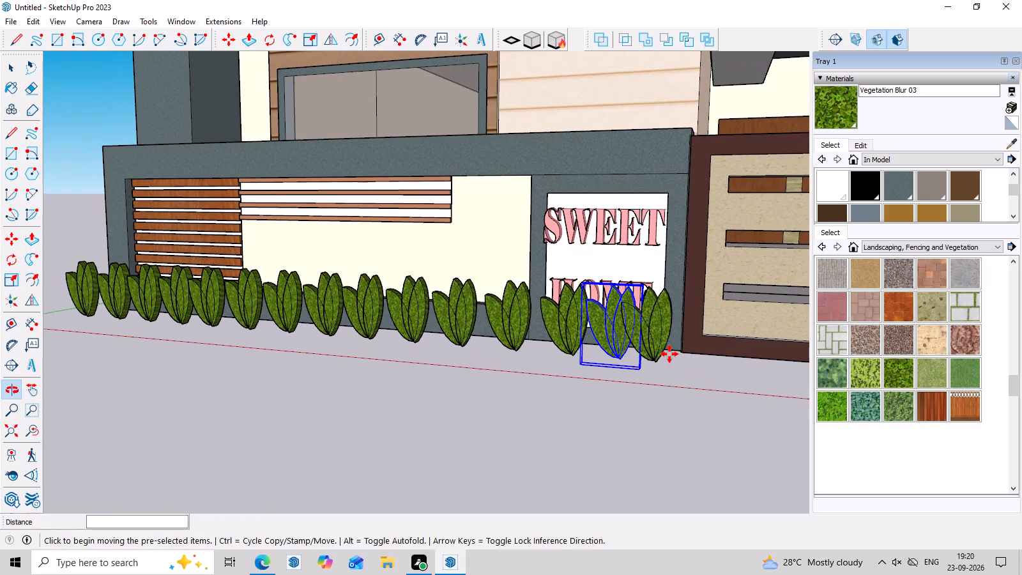
key("space")
left_click(663, 342)
key("Delete")
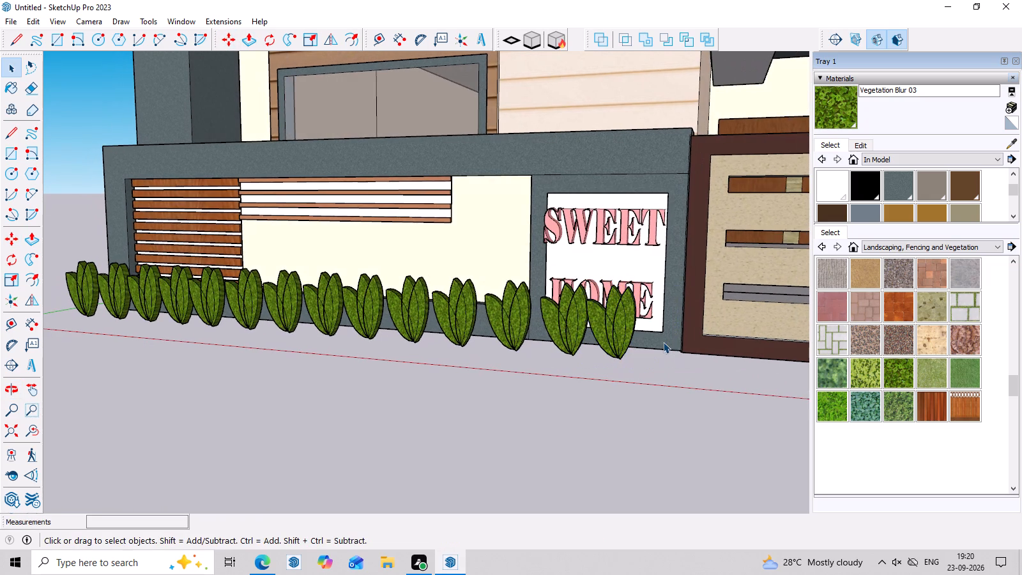
Copy the last plant in front of the SWEET HOME sign about 10" along the wall toward the gate.
left_click(605, 343)
key("m")
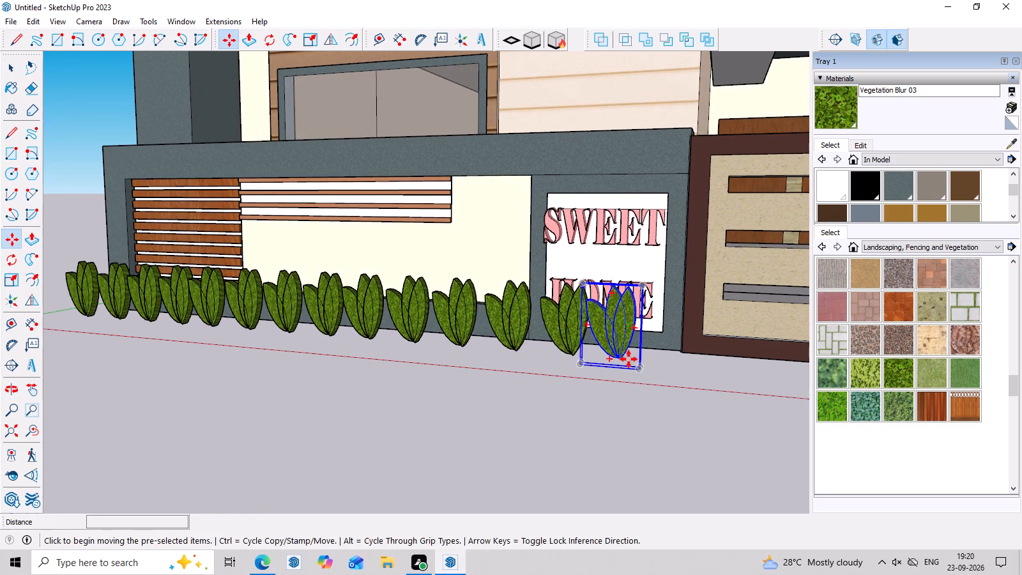
left_click(641, 367)
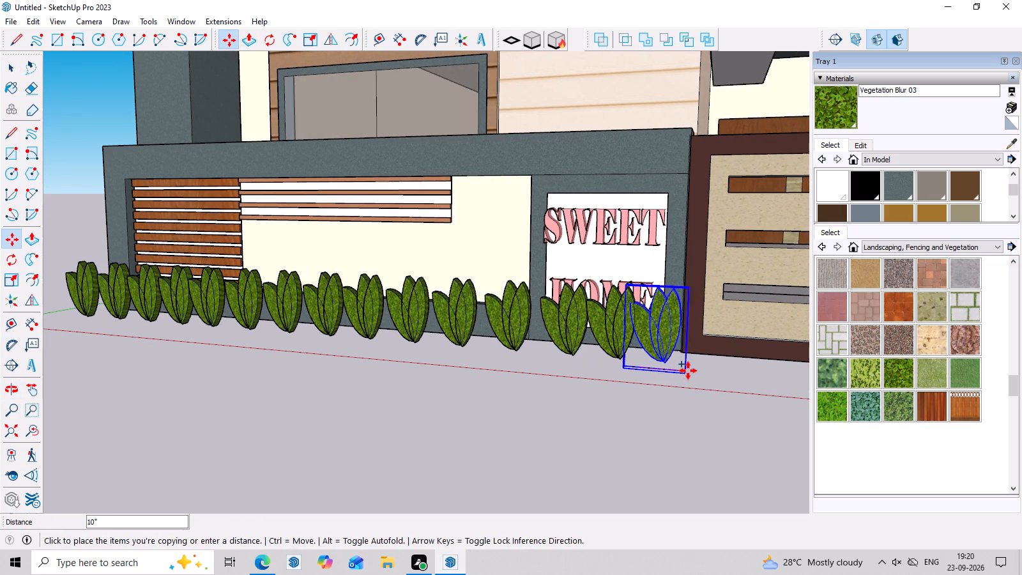
left_click(688, 371)
Examine the finished plant row along the front wall against the whole house front, from far and near.
scroll(431, 307, "down", 5)
key("space")
left_click(413, 346)
scroll(353, 385, "down", 3)
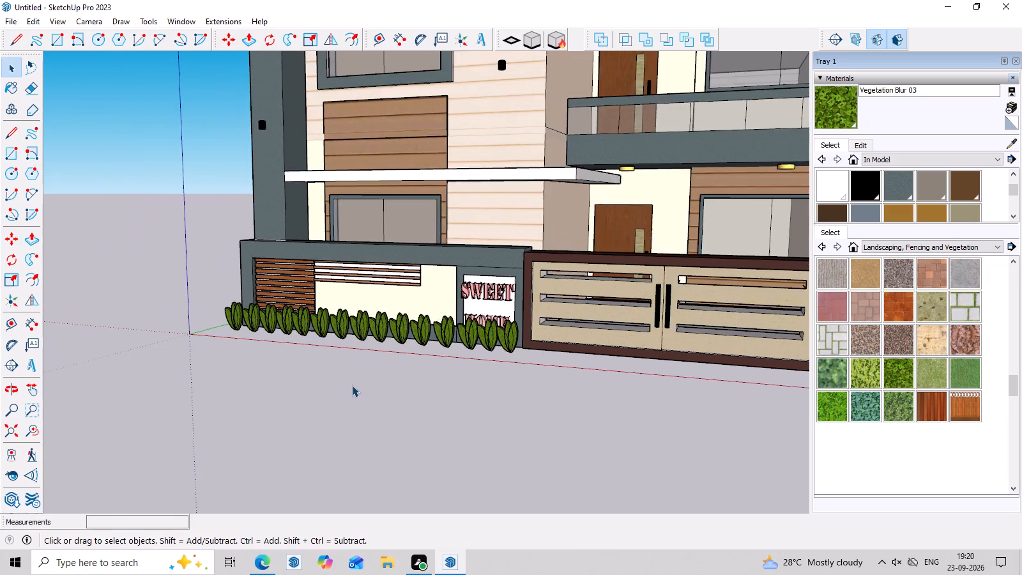
scroll(352, 385, "down", 4)
middle_click_drag(353, 412, 512, 424)
scroll(512, 421, "down", 7)
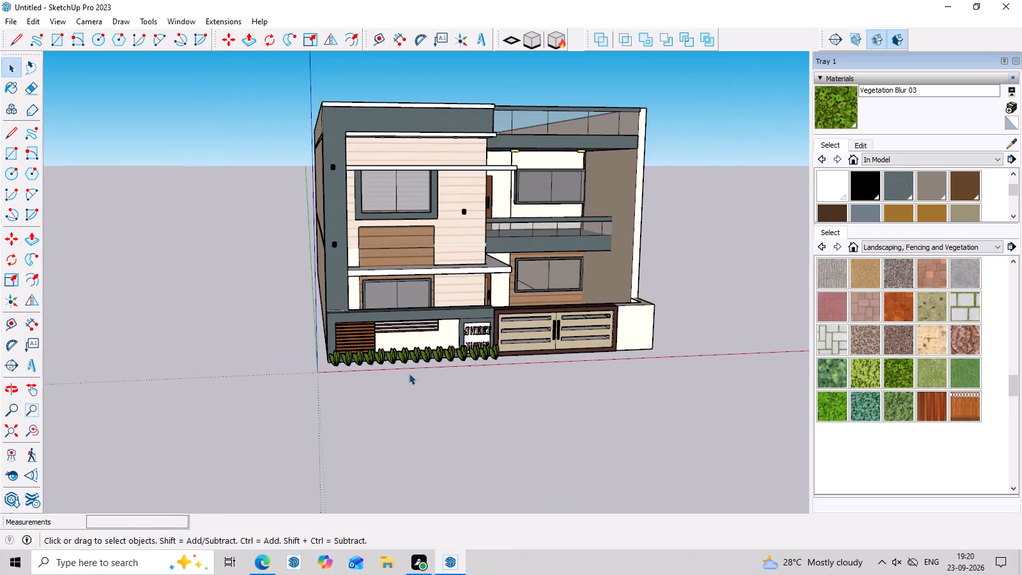
middle_click_drag(408, 374, 400, 320)
scroll(391, 316, "up", 7)
middle_click_drag(413, 354, 402, 411)
scroll(367, 422, "up", 4)
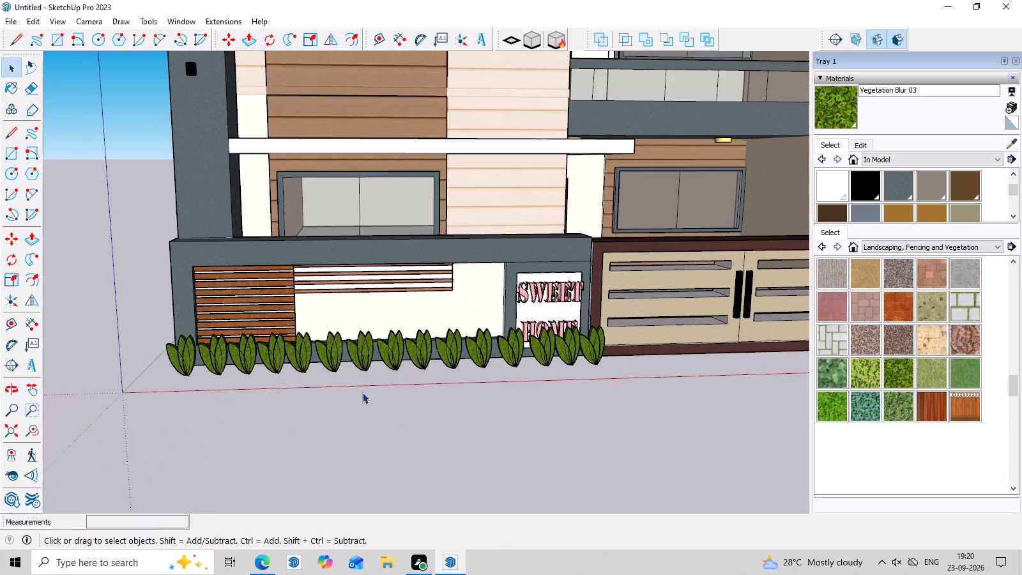
Examine the plant row along the front wall and the whole house front from close up and from a distance.
scroll(355, 383, "up", 4)
scroll(369, 333, "down", 3)
middle_click_drag(434, 419, 423, 381)
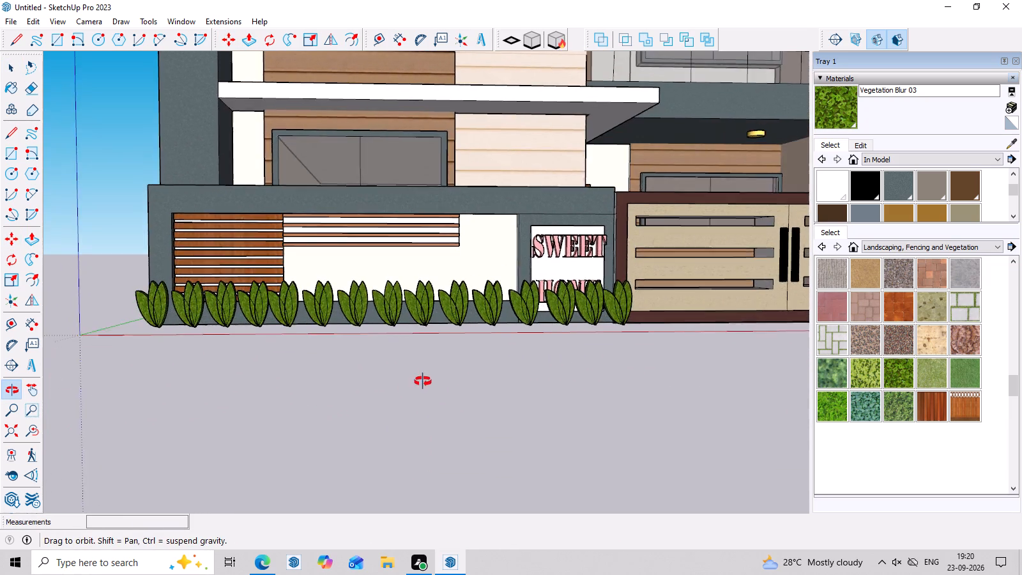
middle_click_drag(423, 381, 420, 381)
scroll(418, 380, "down", 4)
middle_click_drag(416, 413, 400, 455)
scroll(400, 454, "up", 6)
scroll(400, 441, "down", 3)
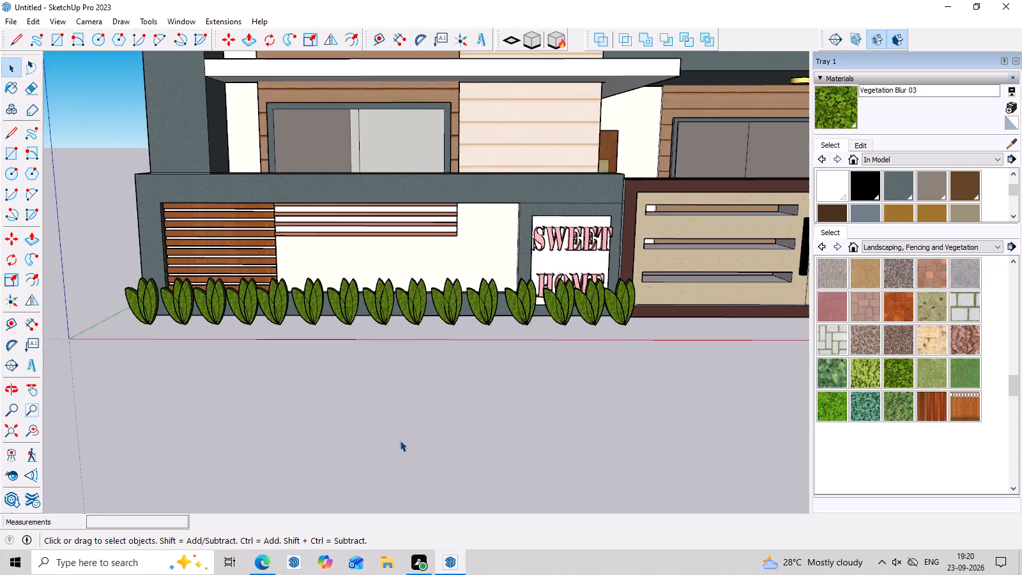
scroll(400, 440, "down", 6)
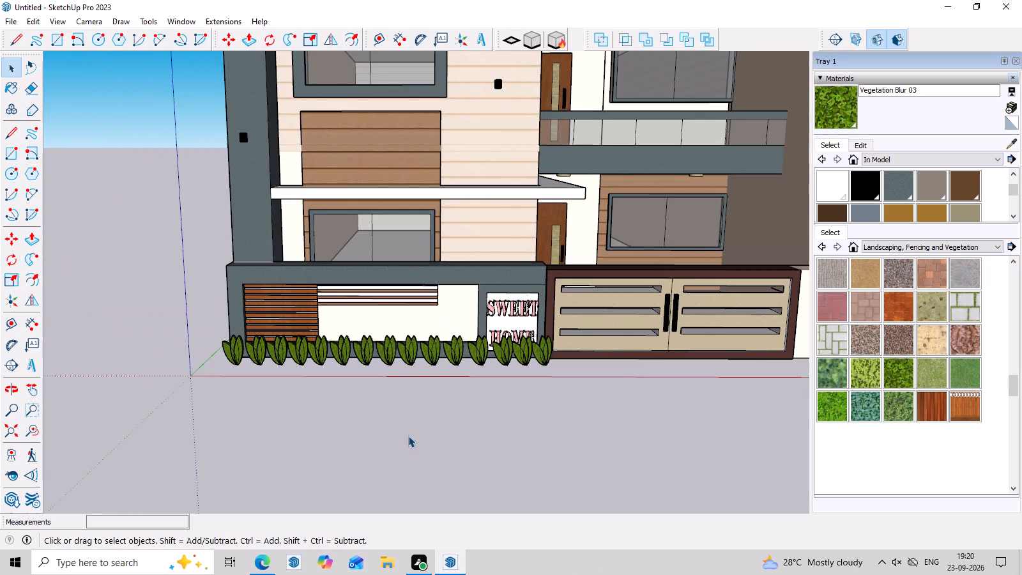
scroll(401, 422, "down", 5)
middle_click_drag(428, 434, 436, 397)
scroll(436, 397, "up", 10)
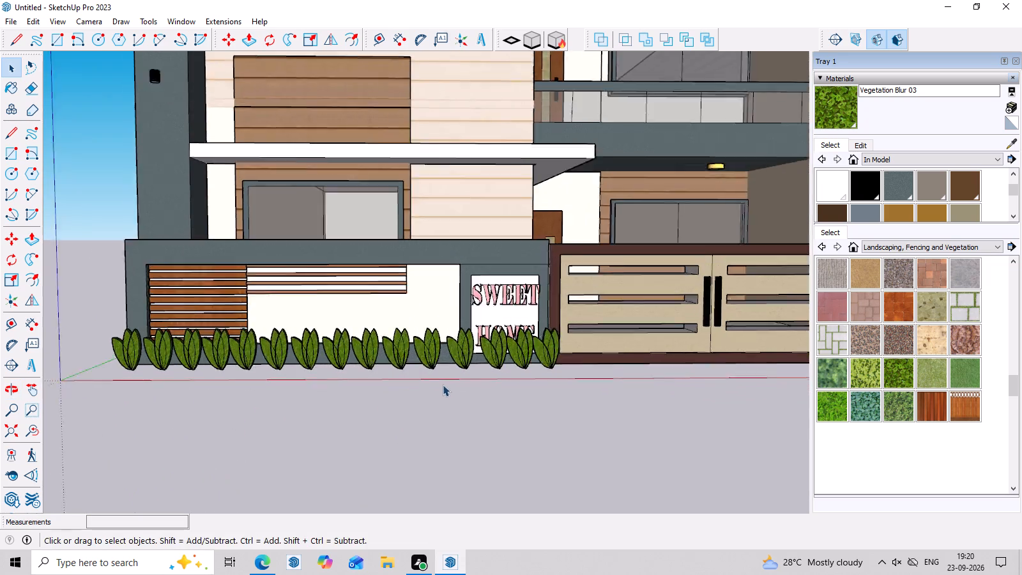
scroll(443, 385, "up", 2)
scroll(447, 369, "down", 6)
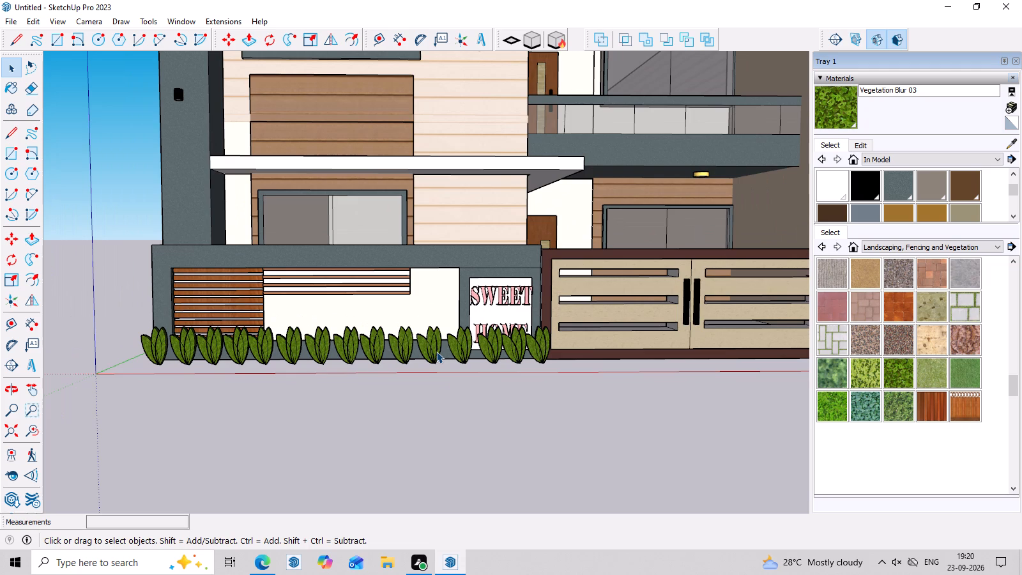
scroll(346, 477, "down", 6)
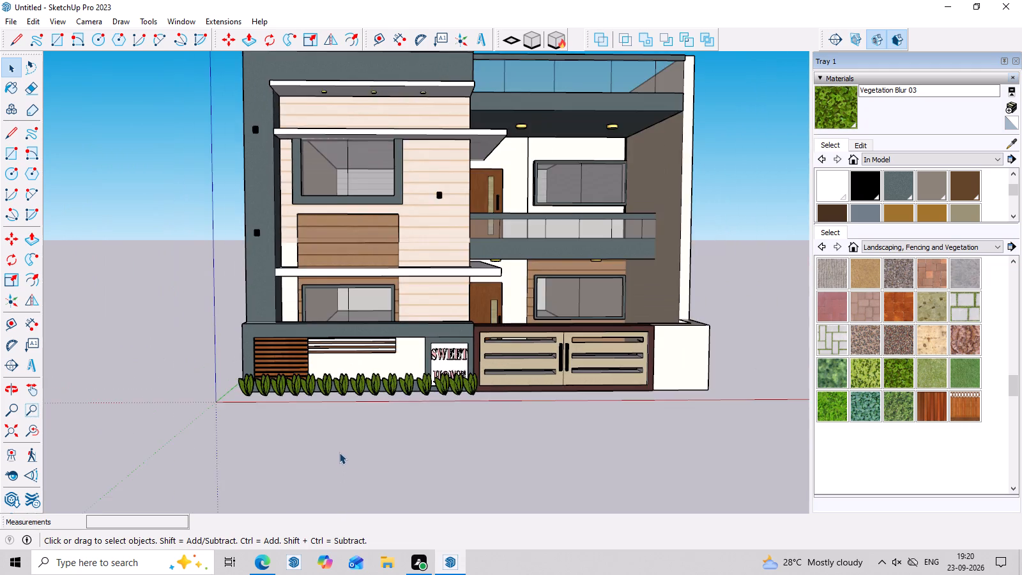
middle_click_drag(335, 454, 313, 574)
scroll(315, 516, "up", 17)
middle_click_drag(236, 383, 240, 325)
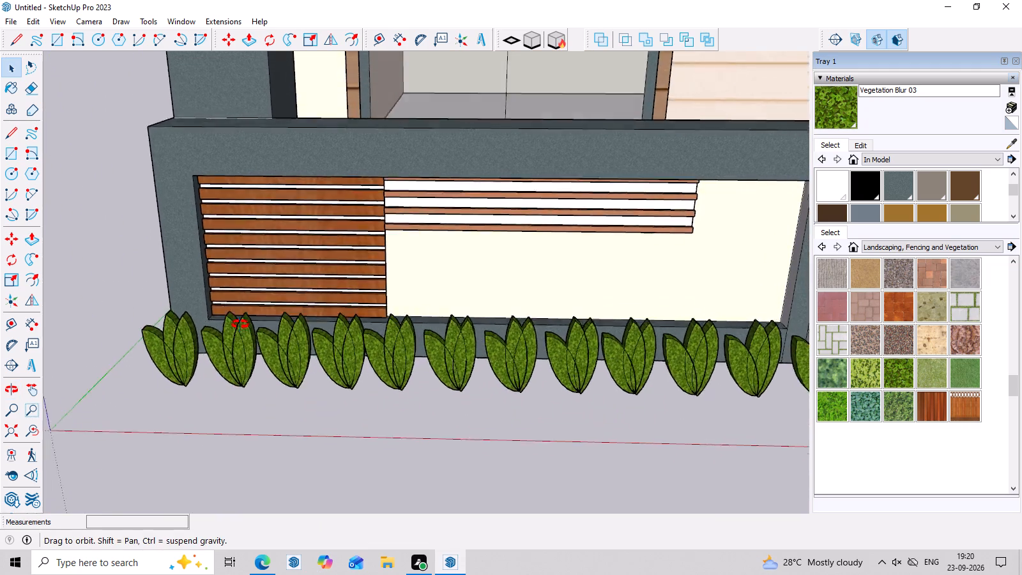
middle_click_drag(240, 325, 258, 230)
scroll(208, 406, "up", 7)
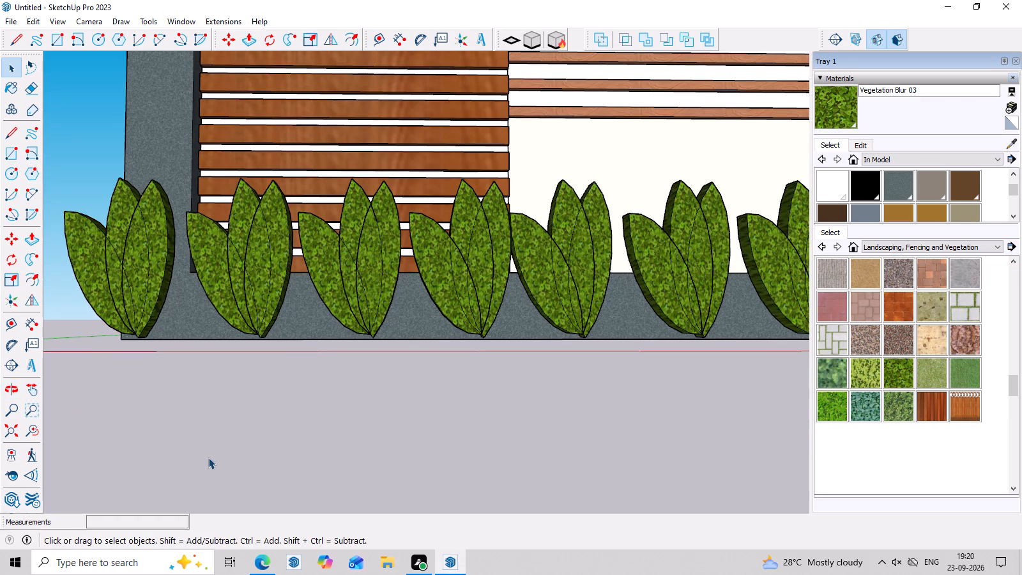
scroll(537, 273, "down", 7)
scroll(317, 266, "down", 5)
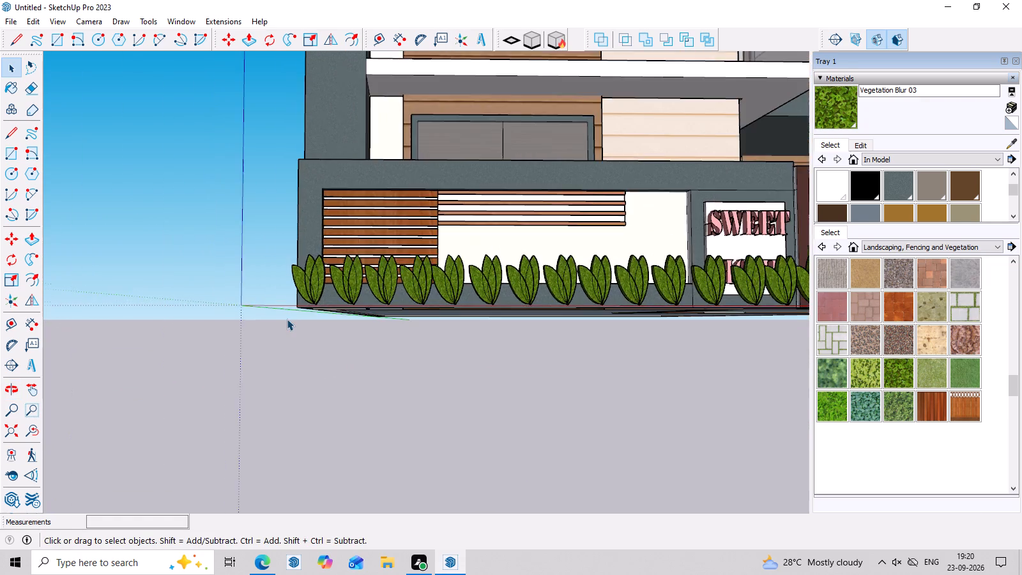
scroll(287, 319, "down", 1)
middle_click_drag(287, 318, 282, 385)
scroll(282, 329, "down", 5)
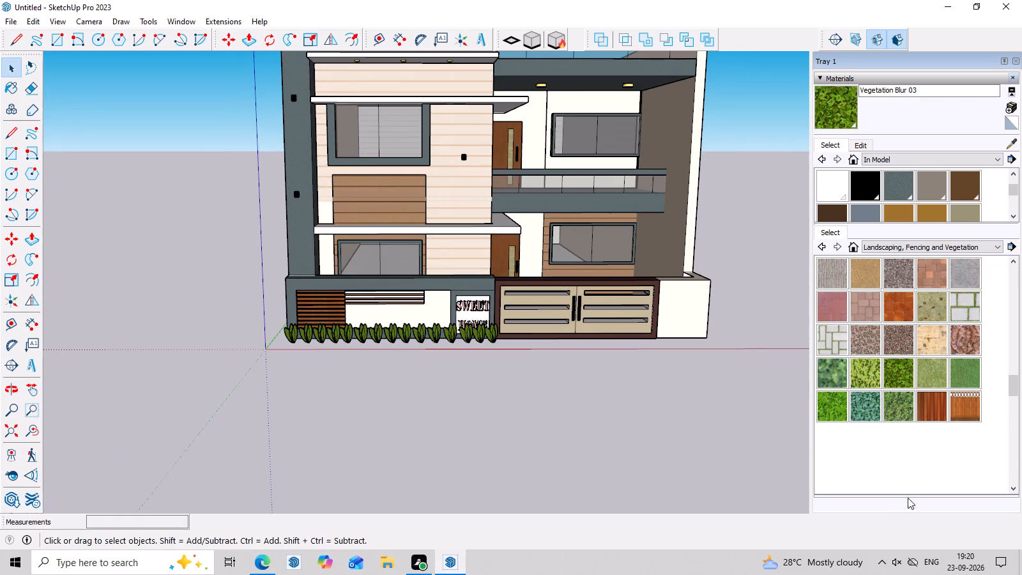
scroll(889, 327, "down", 3)
scroll(733, 293, "down", 5)
middle_click_drag(723, 272, 700, 227)
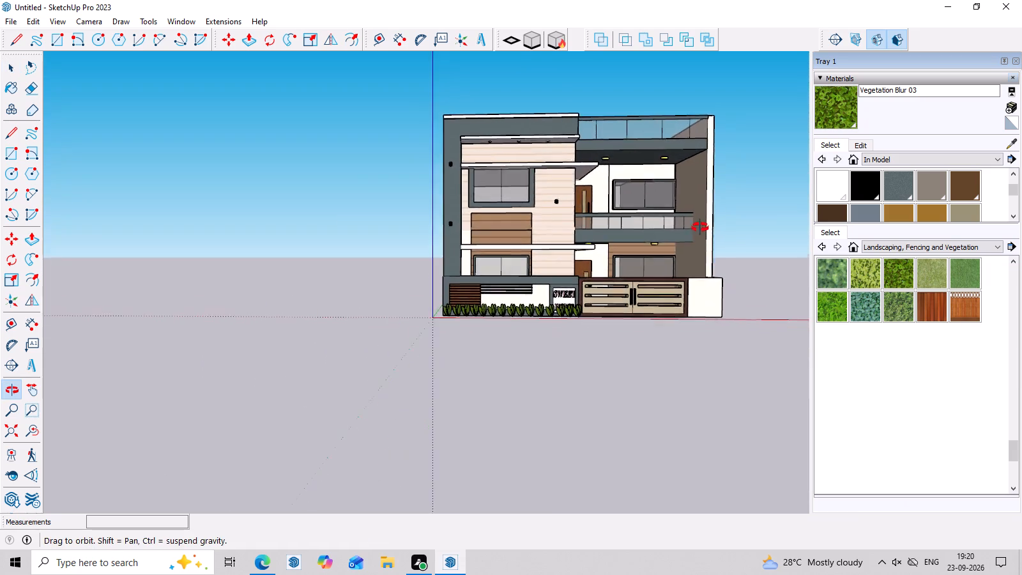
middle_click_drag(700, 227, 698, 220)
scroll(674, 282, "up", 5)
scroll(452, 344, "up", 2)
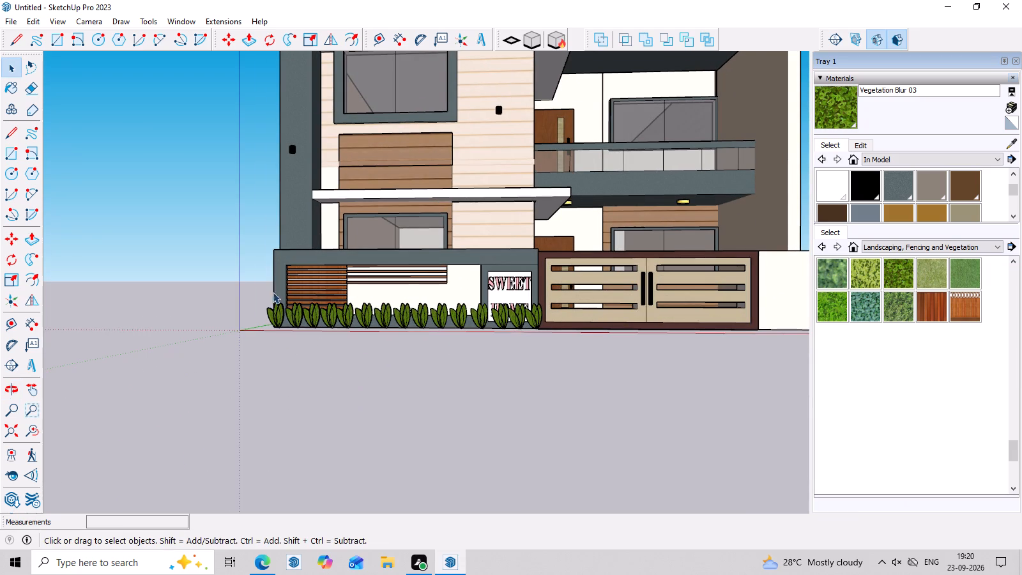
middle_click_drag(272, 292, 263, 323)
scroll(263, 323, "up", 3)
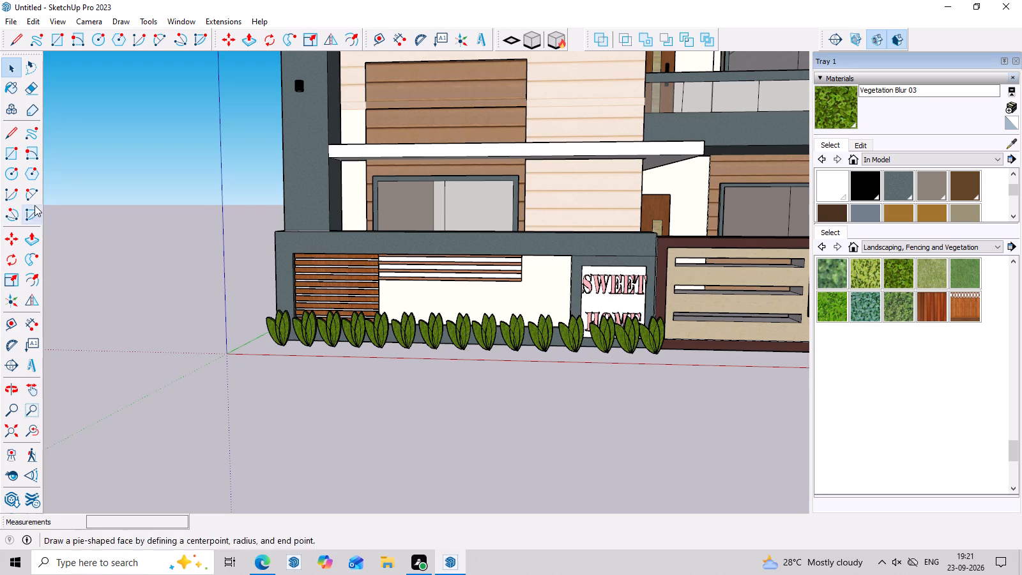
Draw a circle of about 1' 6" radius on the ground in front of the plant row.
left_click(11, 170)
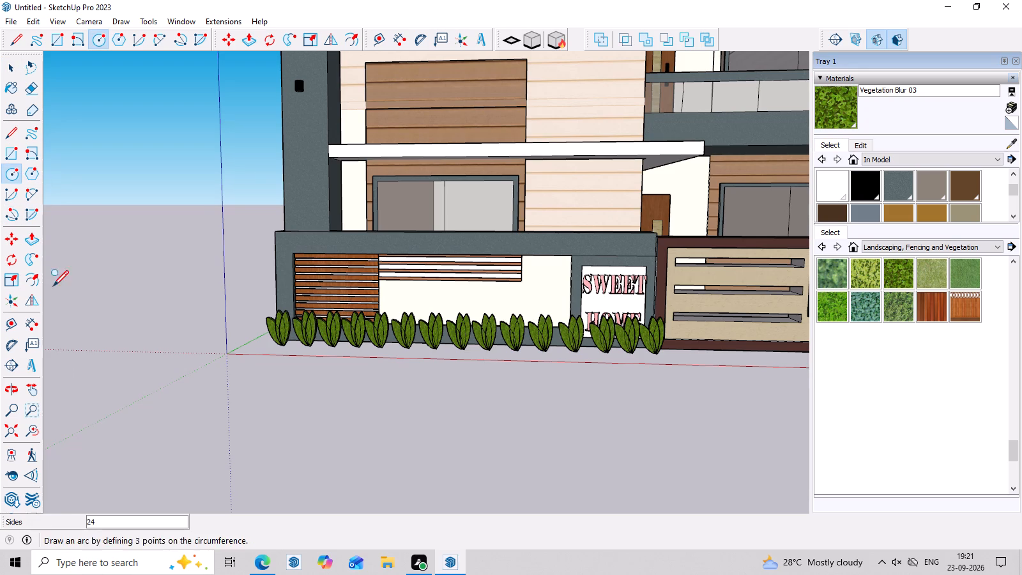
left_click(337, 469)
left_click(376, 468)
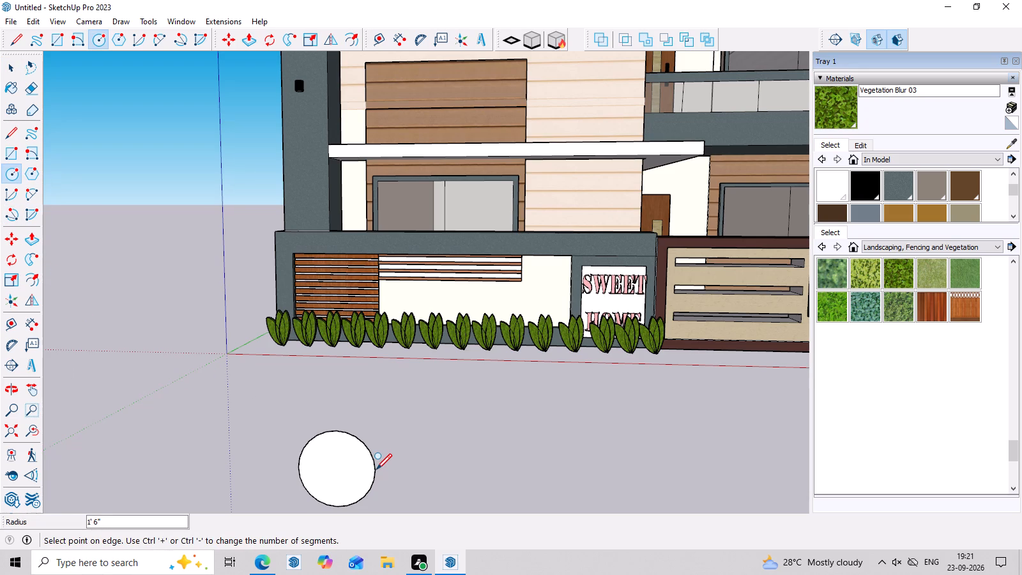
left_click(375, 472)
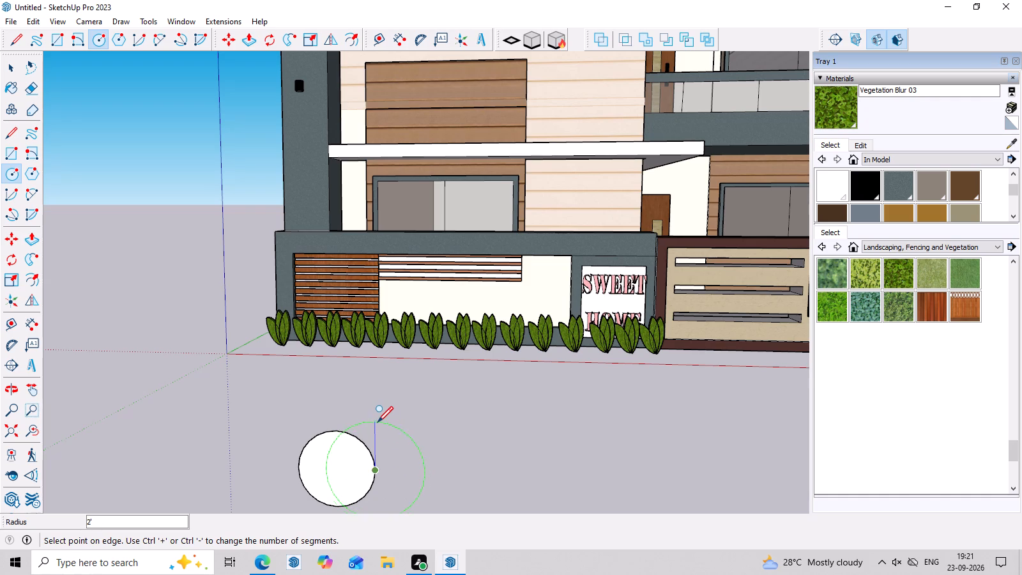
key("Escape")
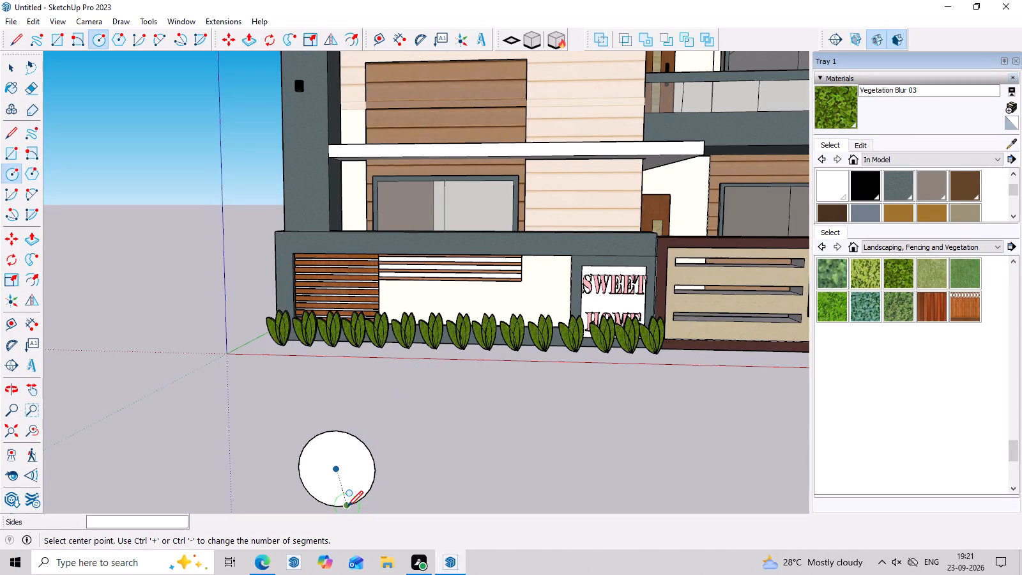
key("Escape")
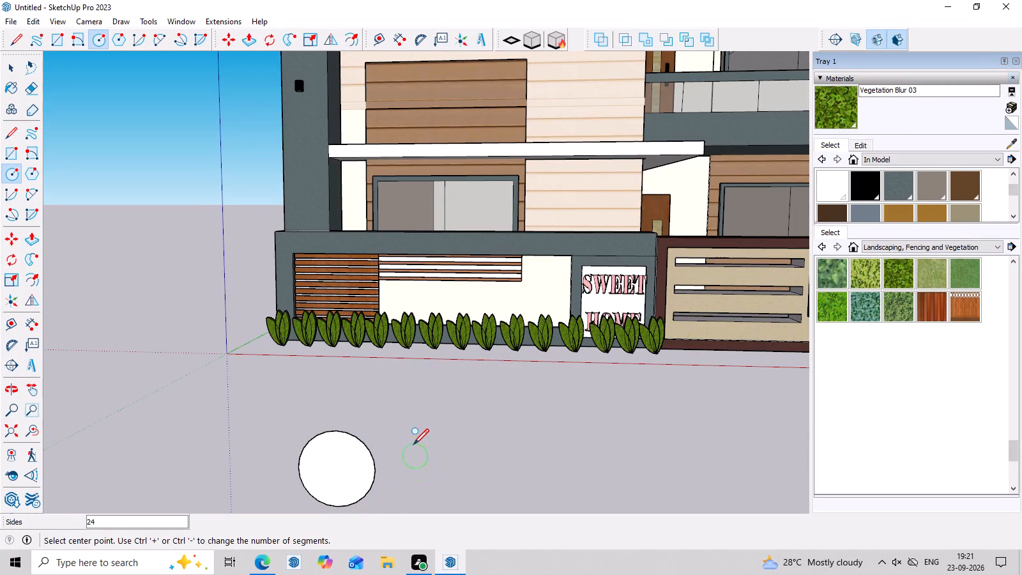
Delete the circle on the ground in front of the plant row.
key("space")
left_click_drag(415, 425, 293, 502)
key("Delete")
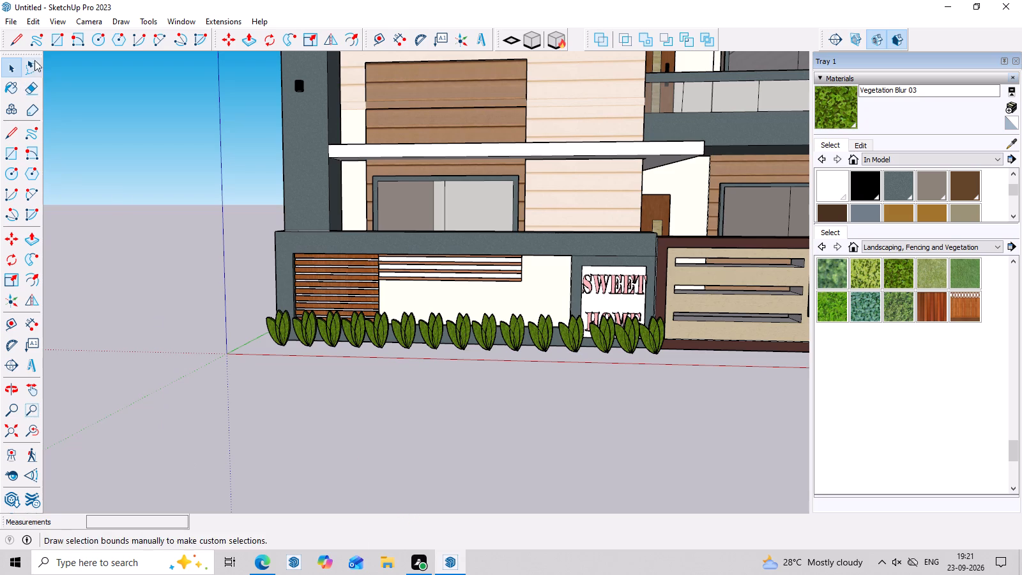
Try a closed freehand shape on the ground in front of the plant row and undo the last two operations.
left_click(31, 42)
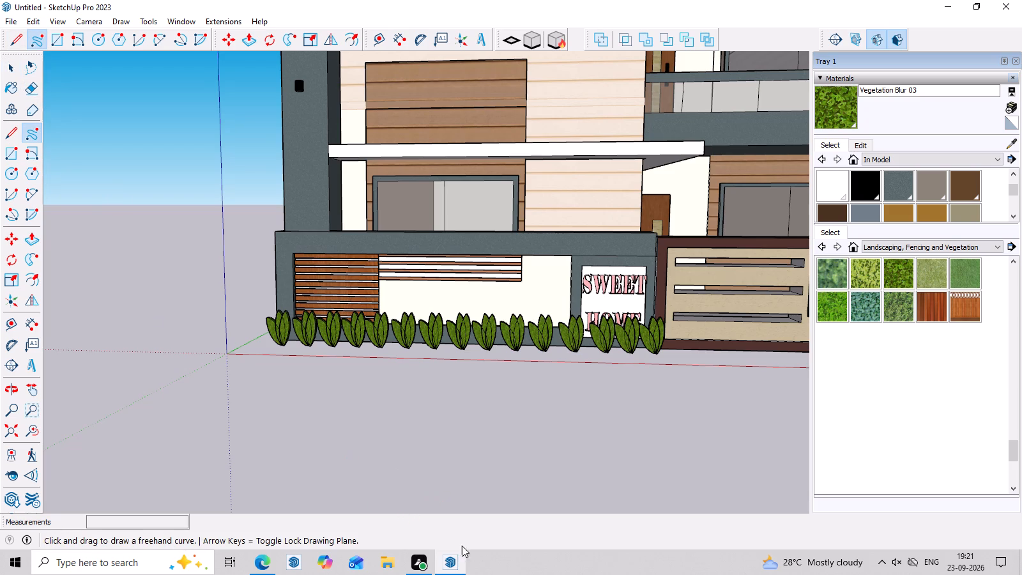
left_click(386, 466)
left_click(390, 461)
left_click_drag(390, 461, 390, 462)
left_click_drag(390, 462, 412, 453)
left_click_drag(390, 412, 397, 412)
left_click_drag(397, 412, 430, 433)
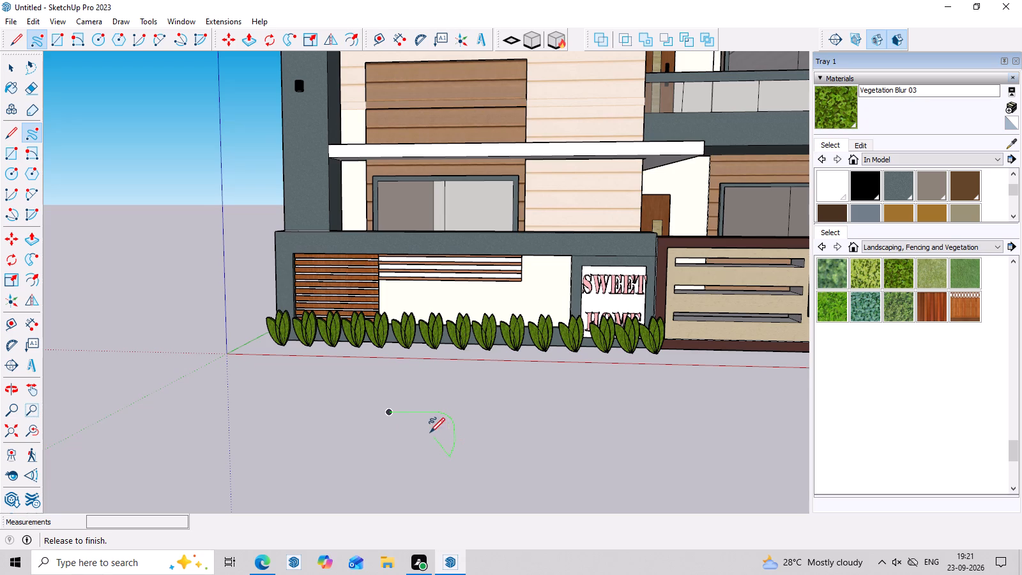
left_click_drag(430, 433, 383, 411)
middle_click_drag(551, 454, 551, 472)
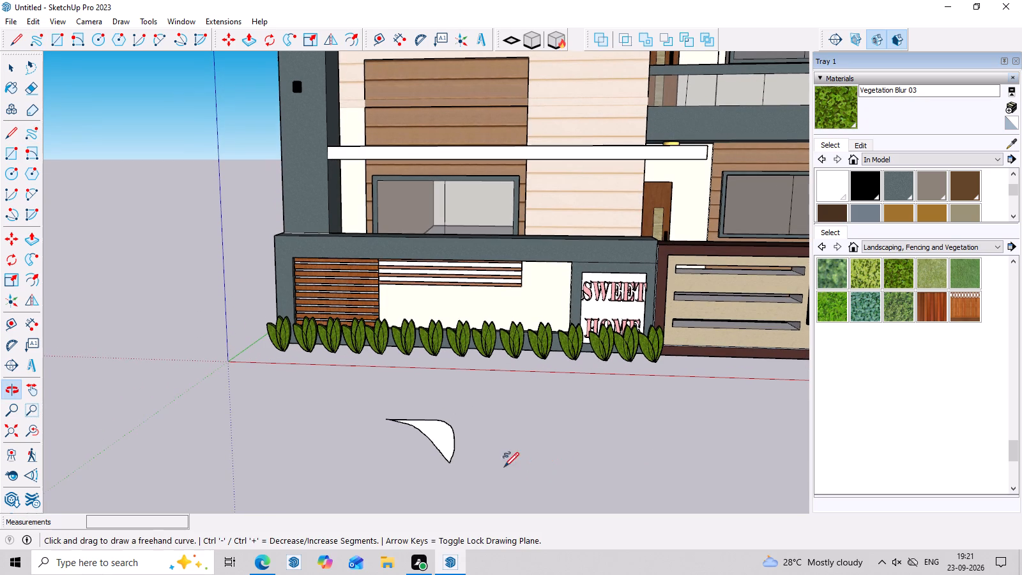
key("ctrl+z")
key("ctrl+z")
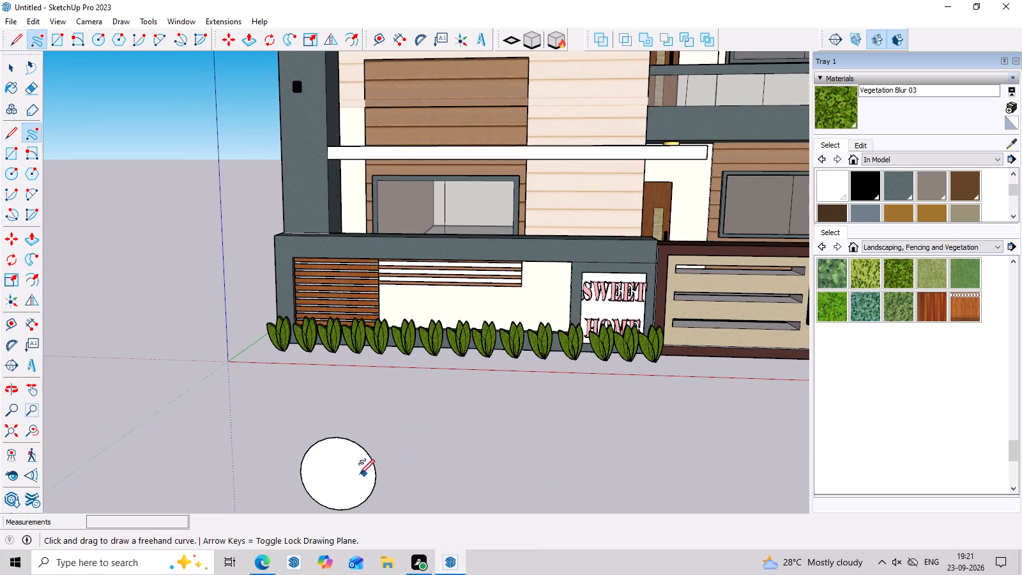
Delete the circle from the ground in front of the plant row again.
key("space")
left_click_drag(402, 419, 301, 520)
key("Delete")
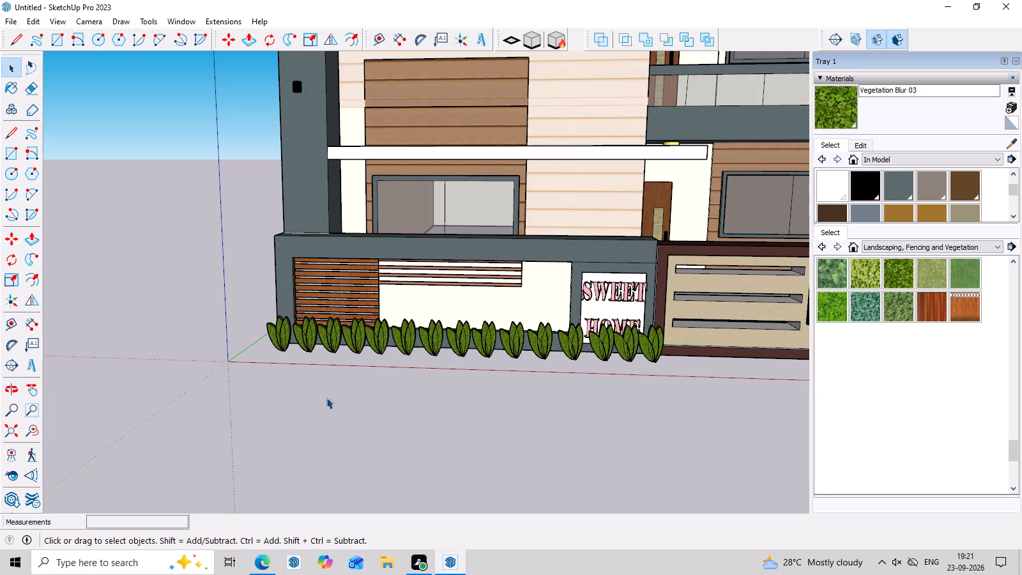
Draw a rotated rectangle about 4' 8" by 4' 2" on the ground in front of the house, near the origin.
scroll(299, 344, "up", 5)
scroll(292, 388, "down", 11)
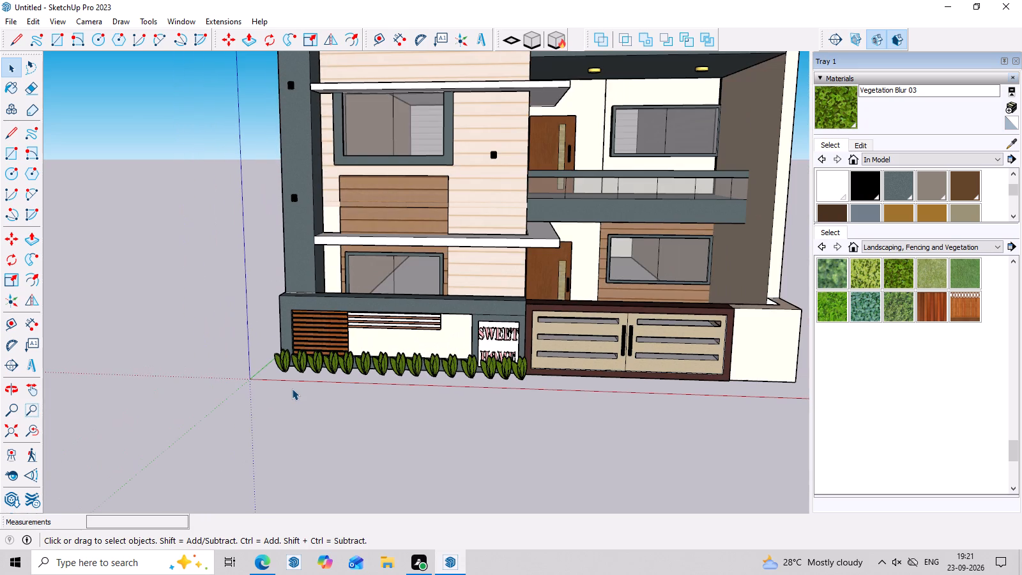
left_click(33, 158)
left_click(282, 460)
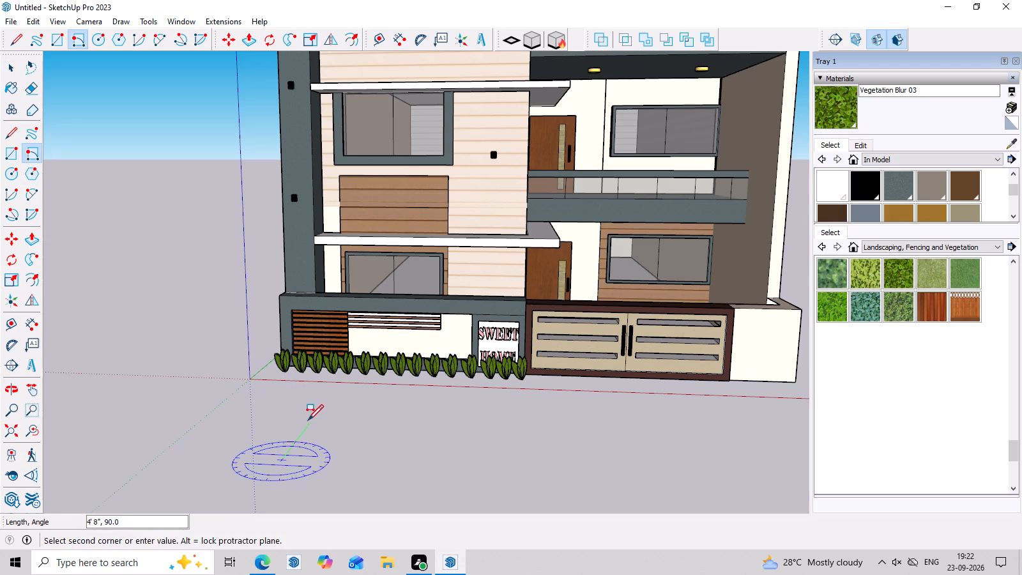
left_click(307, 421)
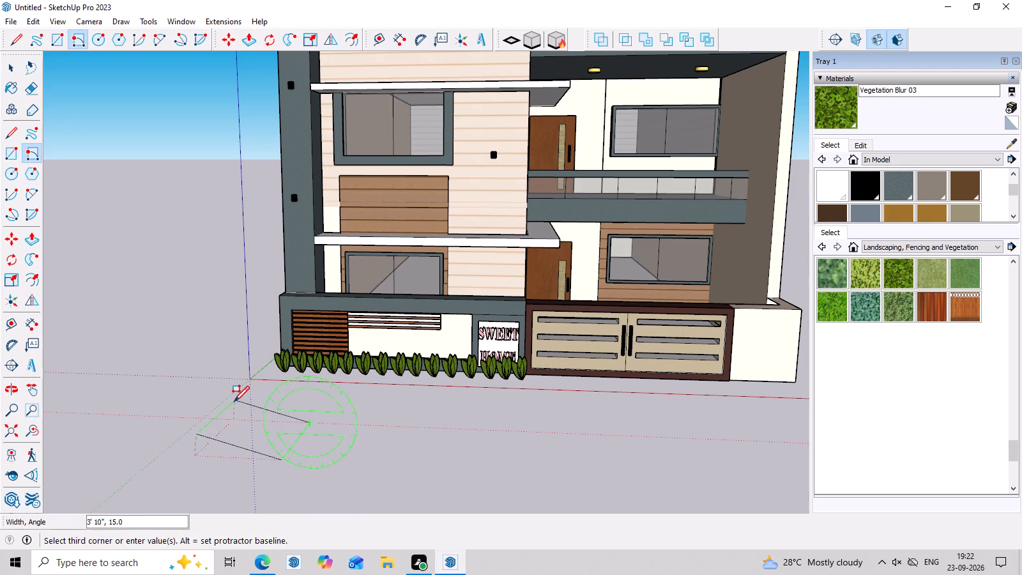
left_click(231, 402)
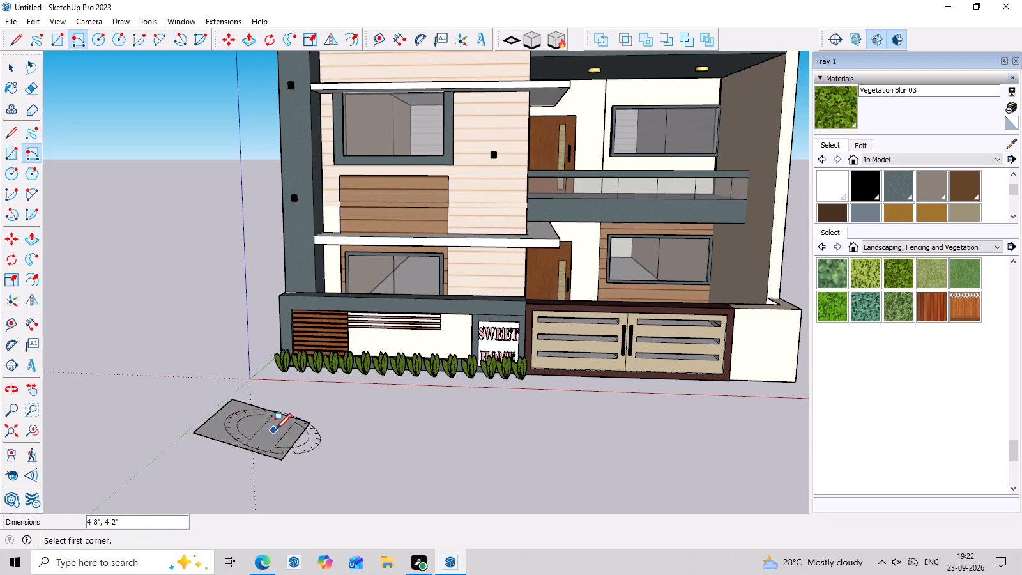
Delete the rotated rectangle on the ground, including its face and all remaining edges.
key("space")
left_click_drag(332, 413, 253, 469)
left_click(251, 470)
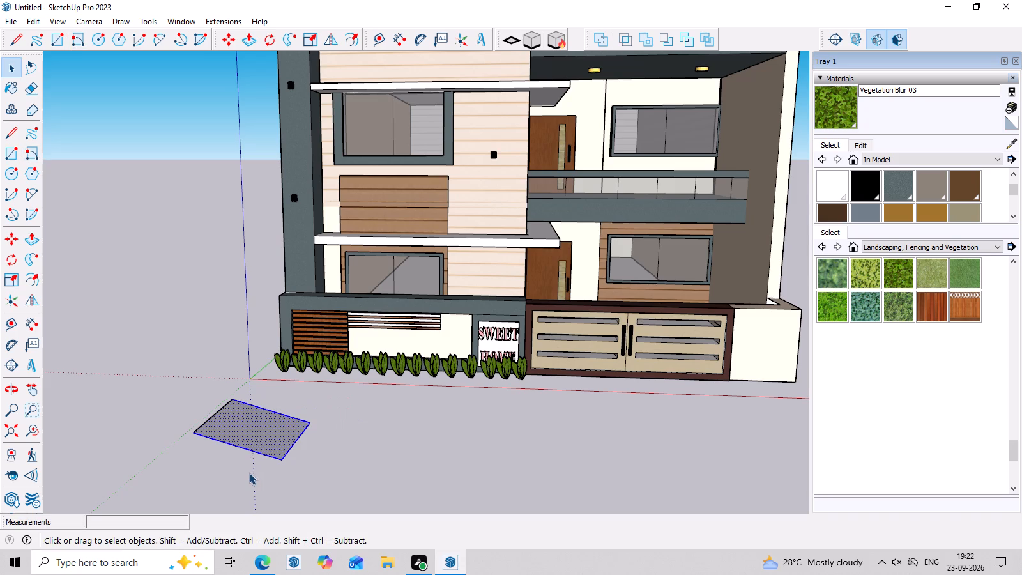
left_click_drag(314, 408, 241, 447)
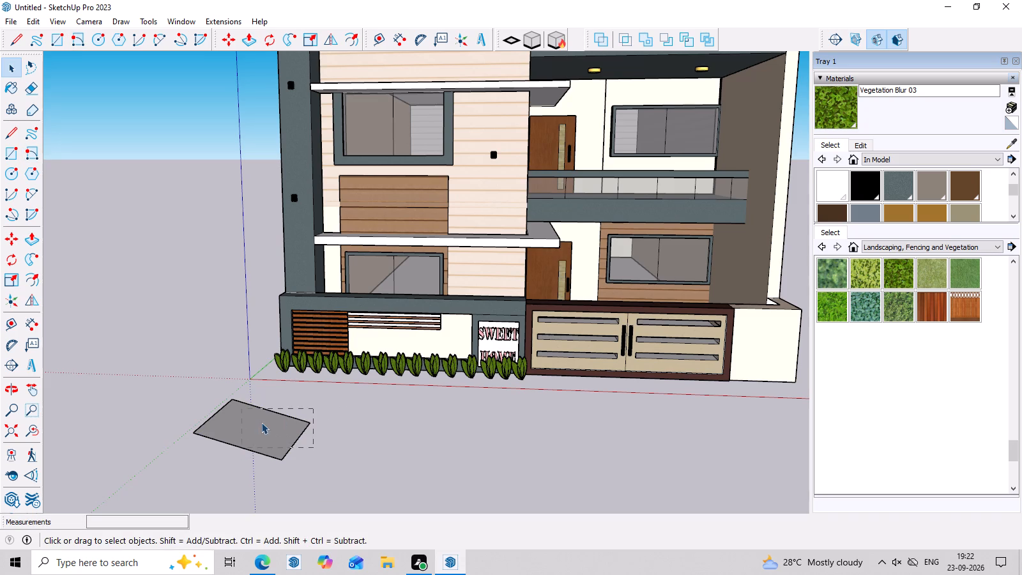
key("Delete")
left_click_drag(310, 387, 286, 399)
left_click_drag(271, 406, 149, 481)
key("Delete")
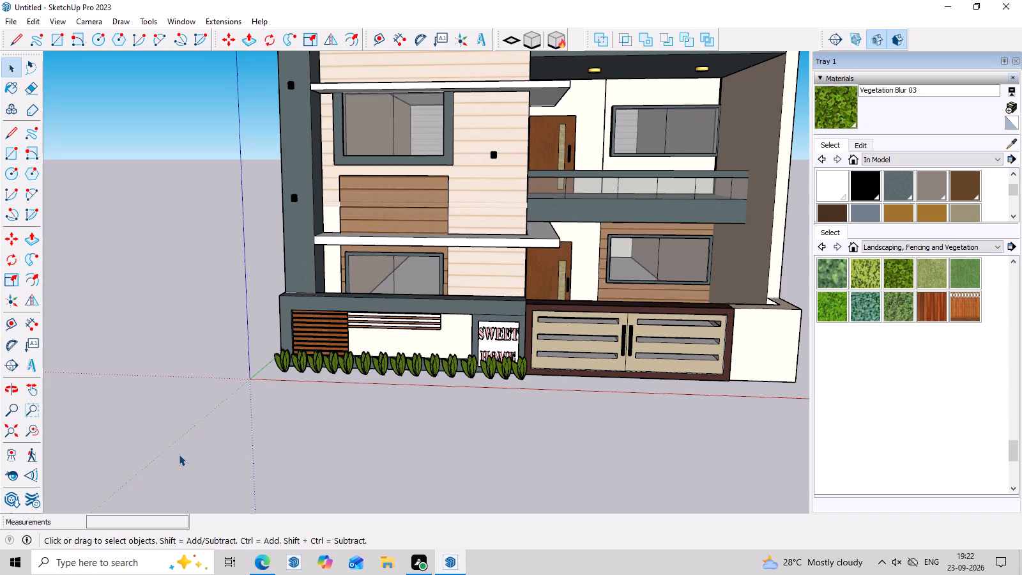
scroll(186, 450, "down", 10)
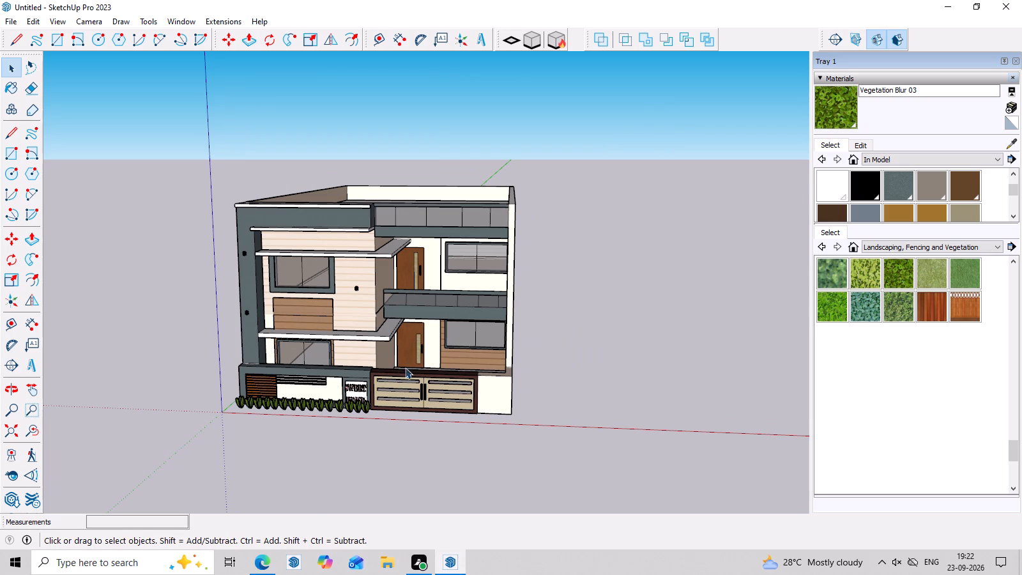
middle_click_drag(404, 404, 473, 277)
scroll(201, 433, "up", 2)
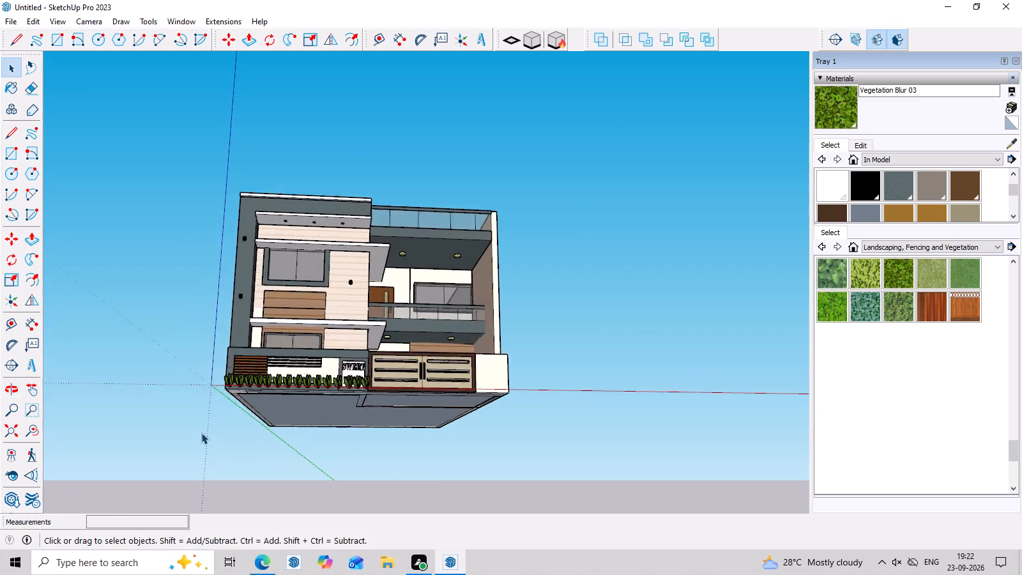
Examine the house exterior from the front, from the far side wall and from the long side wall near the origin.
scroll(201, 433, "up", 6)
middle_click_drag(291, 373, 280, 470)
scroll(296, 438, "up", 7)
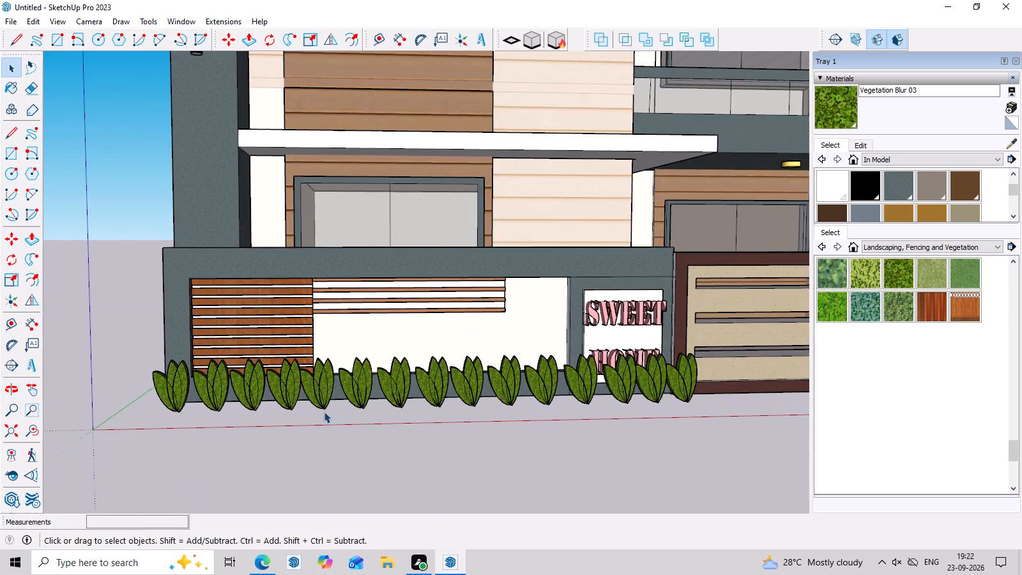
scroll(324, 411, "up", 2)
scroll(324, 405, "down", 16)
middle_click_drag(420, 385, 20, 411)
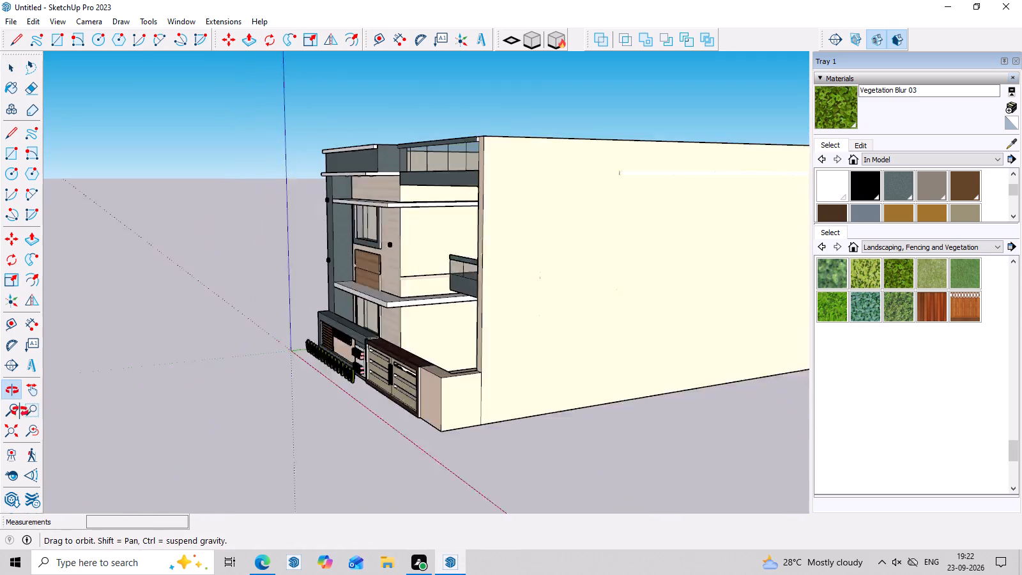
middle_click_drag(20, 411, 5, 411)
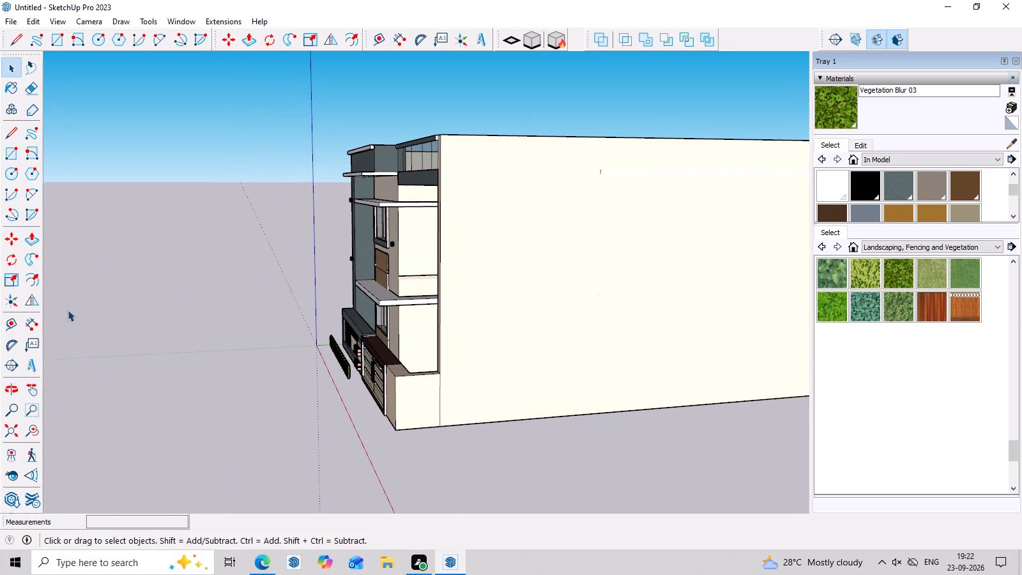
scroll(68, 310, "down", 4)
middle_click_drag(70, 323, 177, 418)
middle_click_drag(267, 453, 860, 346)
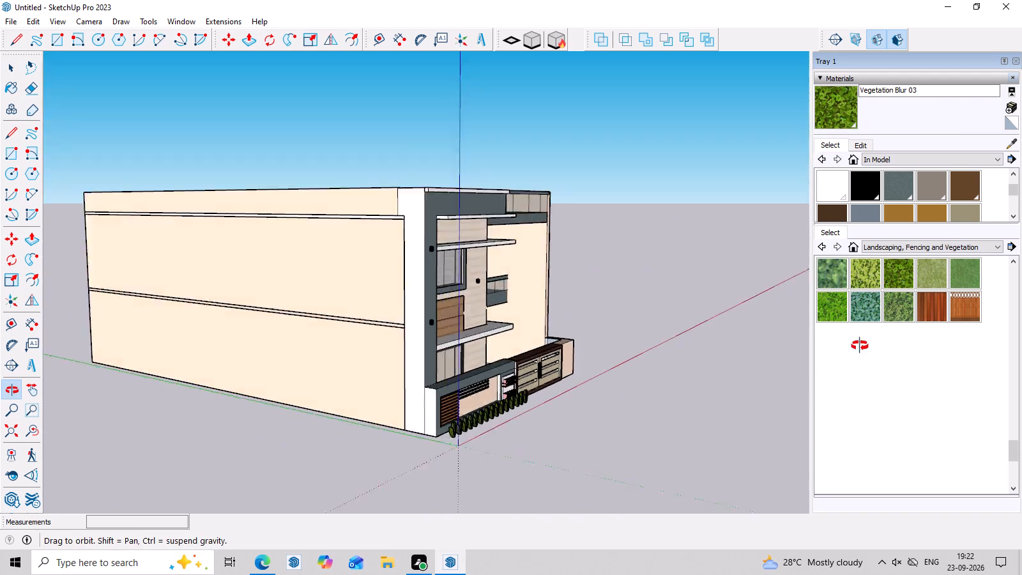
middle_click_drag(860, 346, 878, 328)
Hide the lower edge of the horizontal band between the storeys on the side wall near the origin, inside the band's group.
scroll(392, 344, "up", 3)
scroll(431, 286, "up", 4)
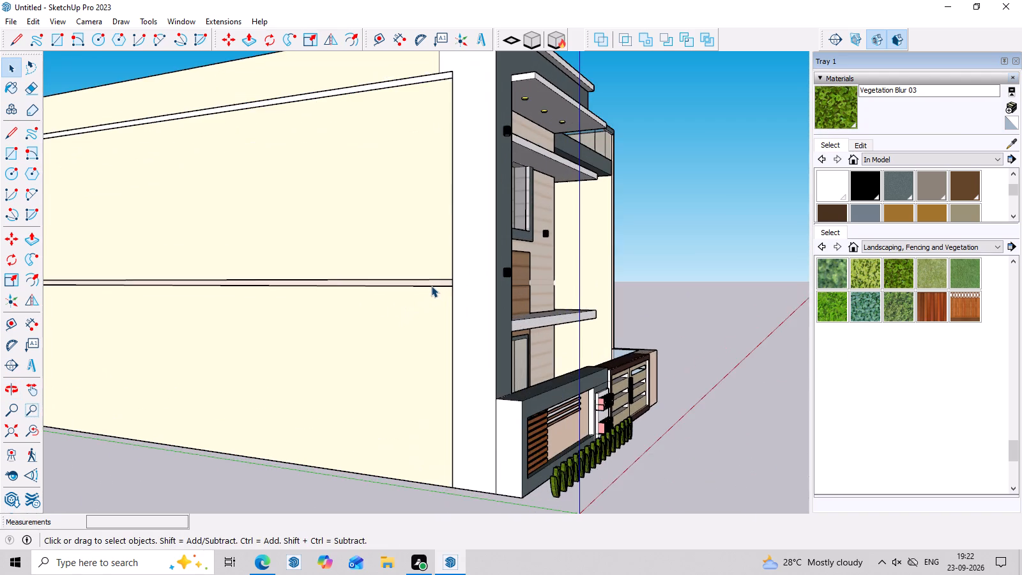
double_click(431, 286)
scroll(431, 286, "up", 3)
double_click(431, 286)
left_click(431, 286)
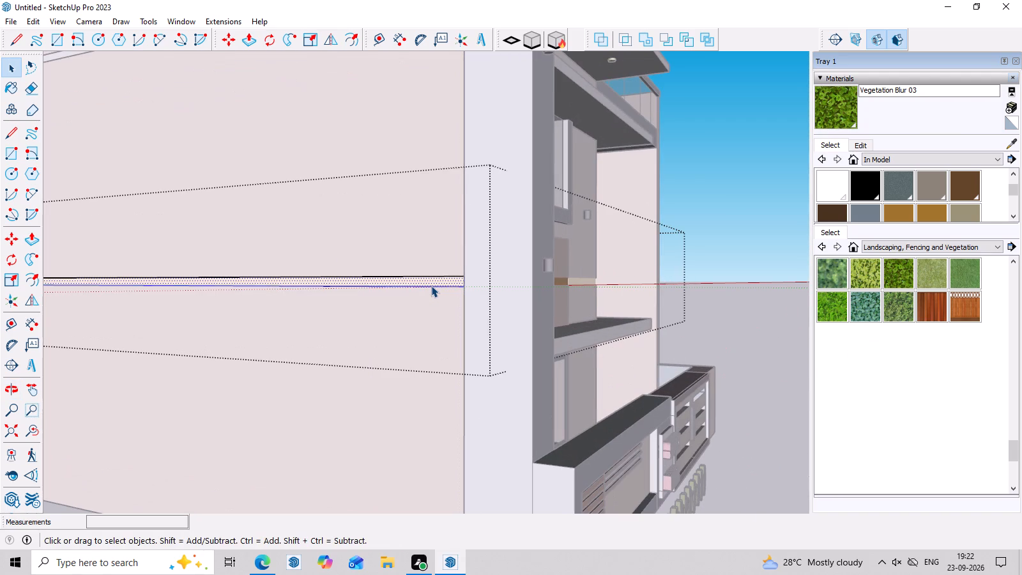
scroll(431, 286, "up", 4)
double_click(431, 286)
scroll(431, 286, "up", 4)
left_click(431, 286)
scroll(431, 286, "up", 1)
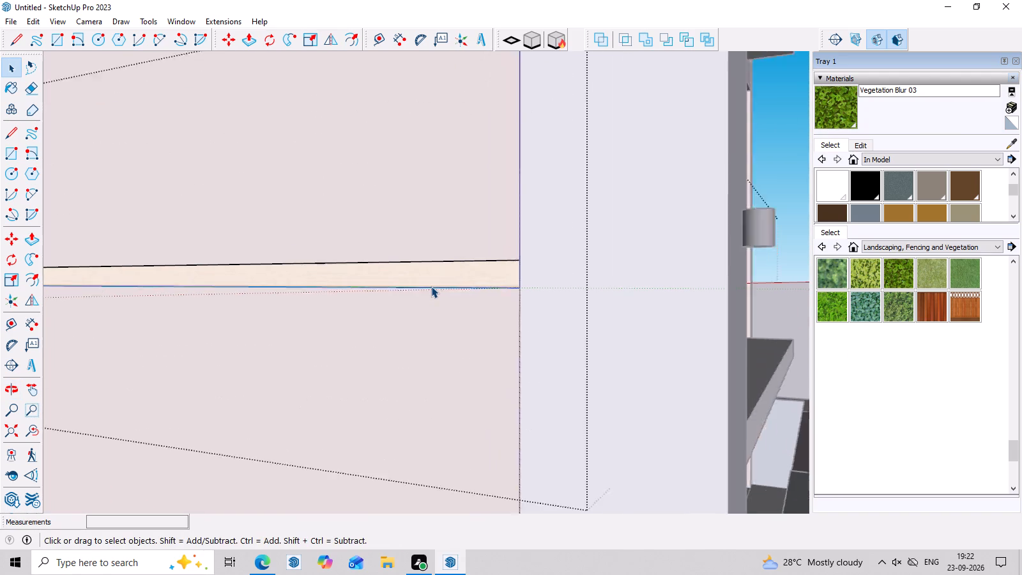
scroll(431, 286, "up", 2)
left_click(443, 287)
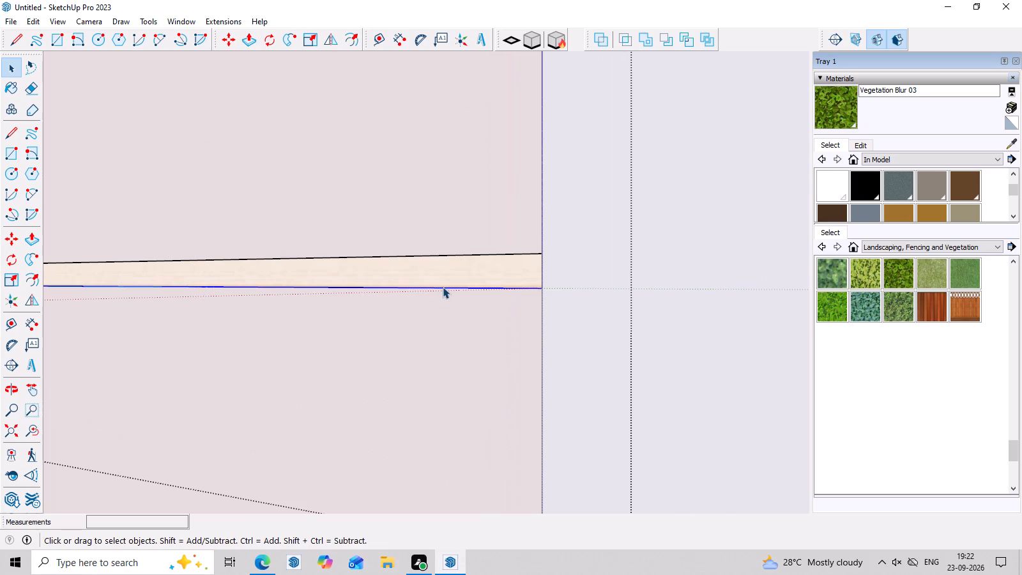
right_click(443, 287)
left_click(487, 323)
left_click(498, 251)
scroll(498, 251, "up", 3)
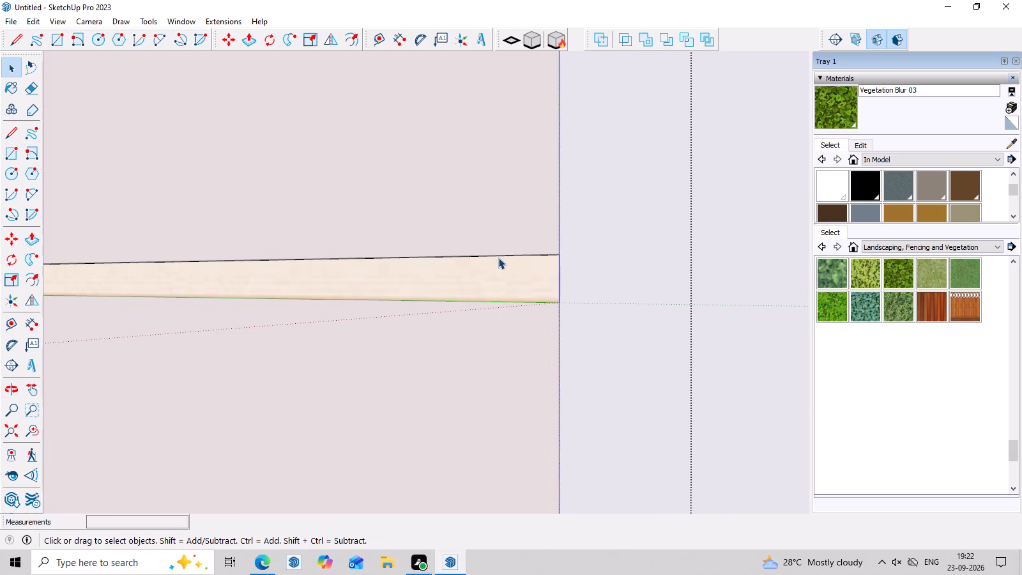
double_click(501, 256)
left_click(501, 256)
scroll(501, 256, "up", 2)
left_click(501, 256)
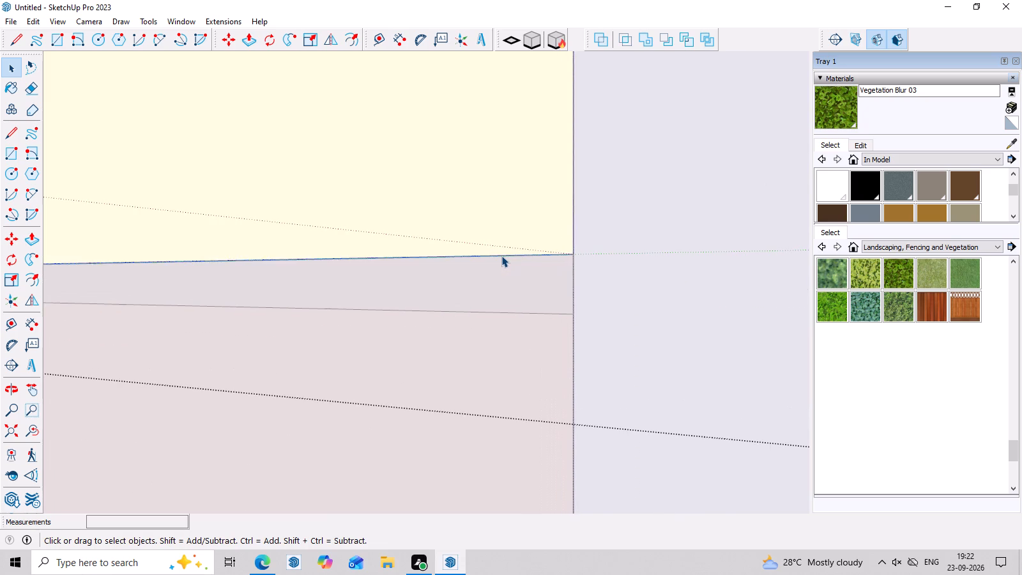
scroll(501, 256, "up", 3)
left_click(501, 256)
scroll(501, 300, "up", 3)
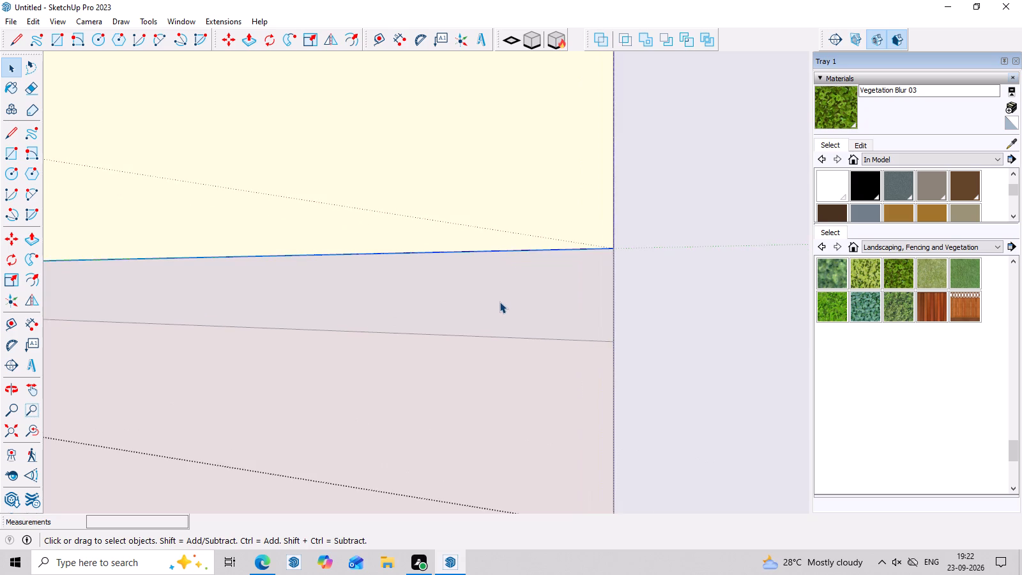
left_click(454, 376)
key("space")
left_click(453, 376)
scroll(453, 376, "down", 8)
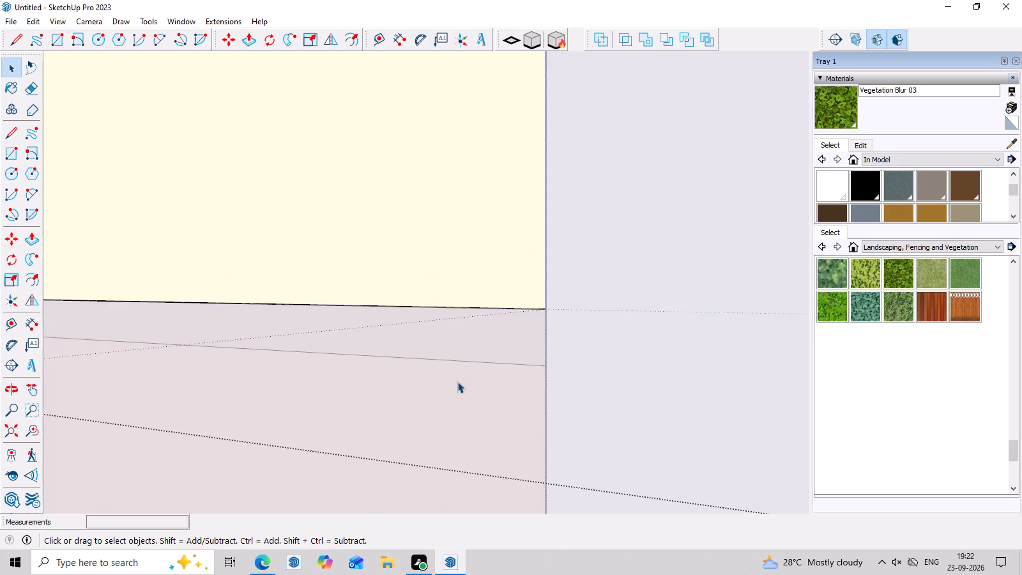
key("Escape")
Hide the bottom edge of the upper side wall, just above the band between the storeys, inside that wall's group.
scroll(459, 384, "down", 2)
scroll(489, 337, "up", 7)
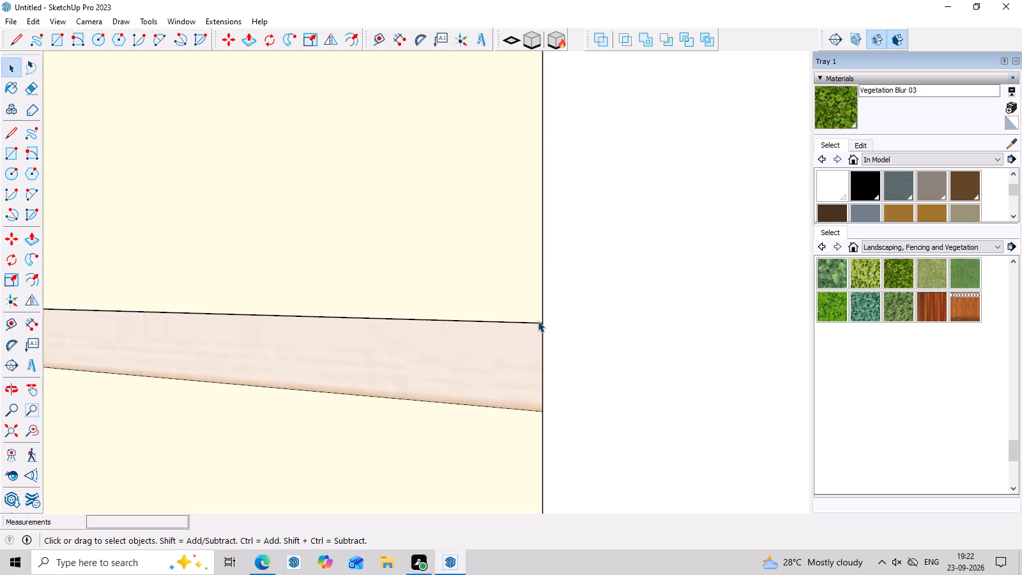
left_click(538, 321)
scroll(538, 321, "up", 3)
left_click(538, 321)
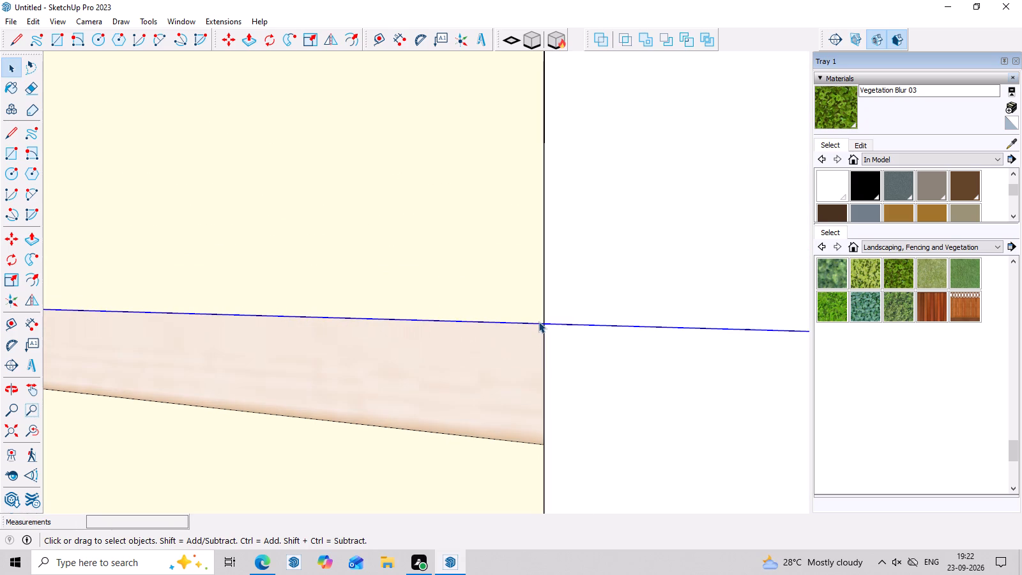
left_click(538, 322)
left_click(538, 325)
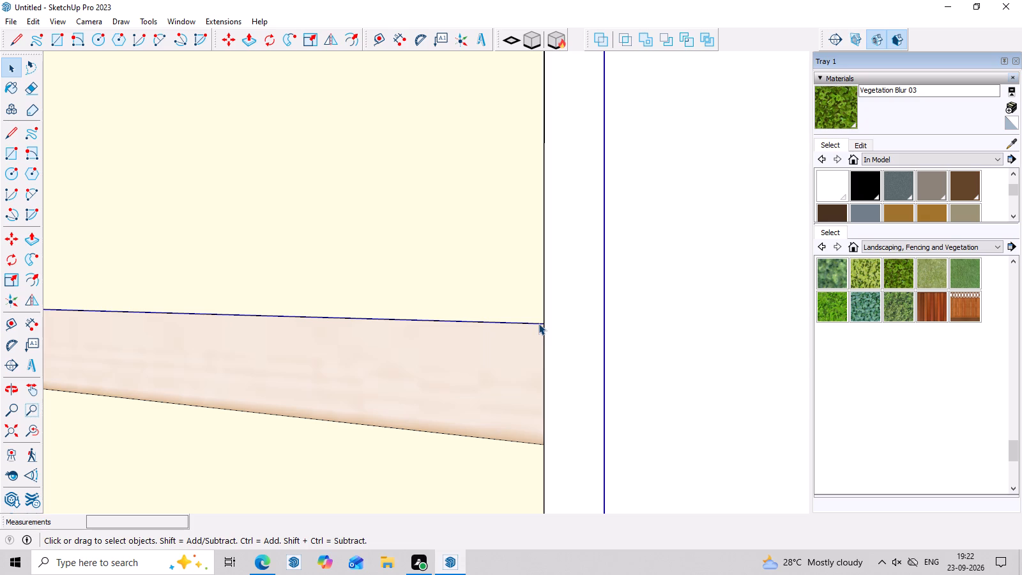
left_click(538, 323)
scroll(538, 323, "up", 4)
left_click(535, 312)
scroll(535, 312, "up", 3)
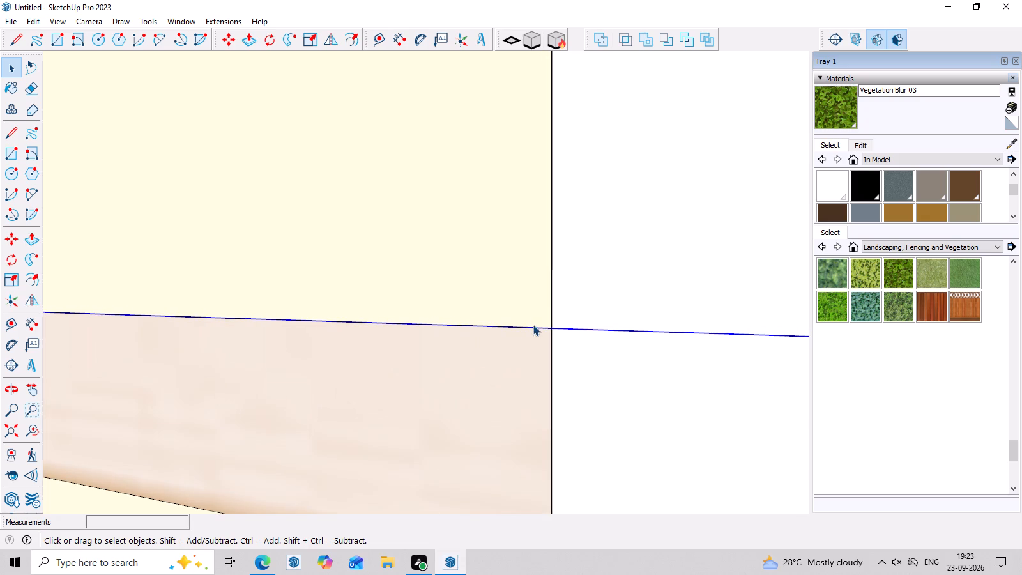
left_click(533, 325)
double_click(533, 325)
scroll(533, 325, "up", 3)
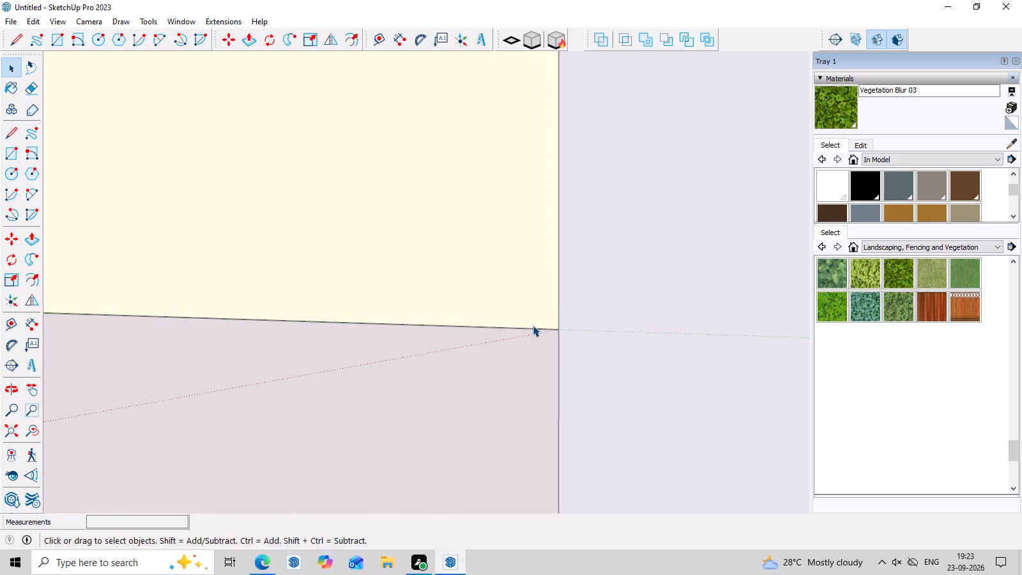
left_click(533, 328)
right_click(533, 328)
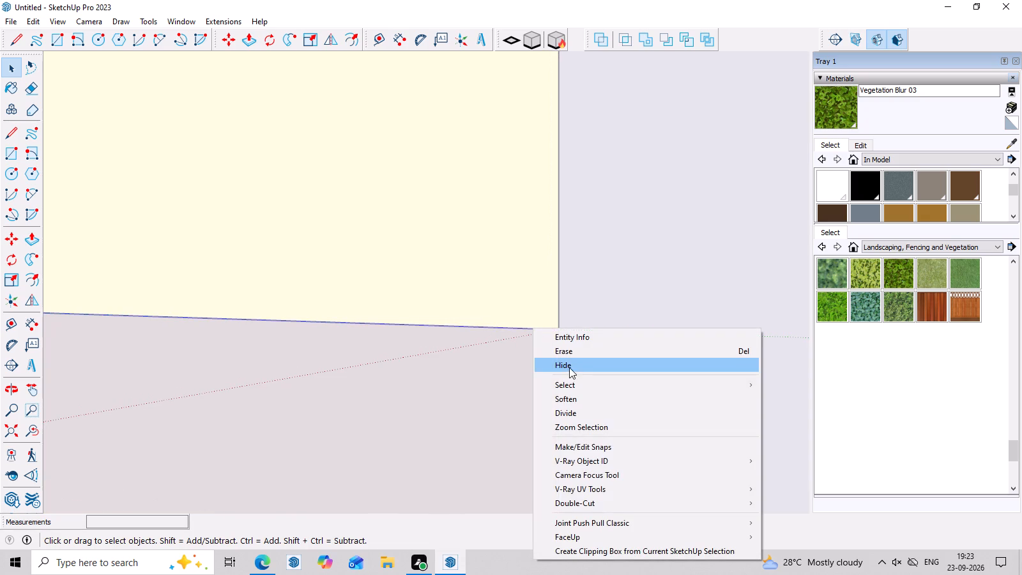
left_click(569, 367)
Hide the top edge of the lower side wall, just below the band between the storeys, inside that wall's group.
scroll(505, 358, "down", 17)
left_click(485, 379)
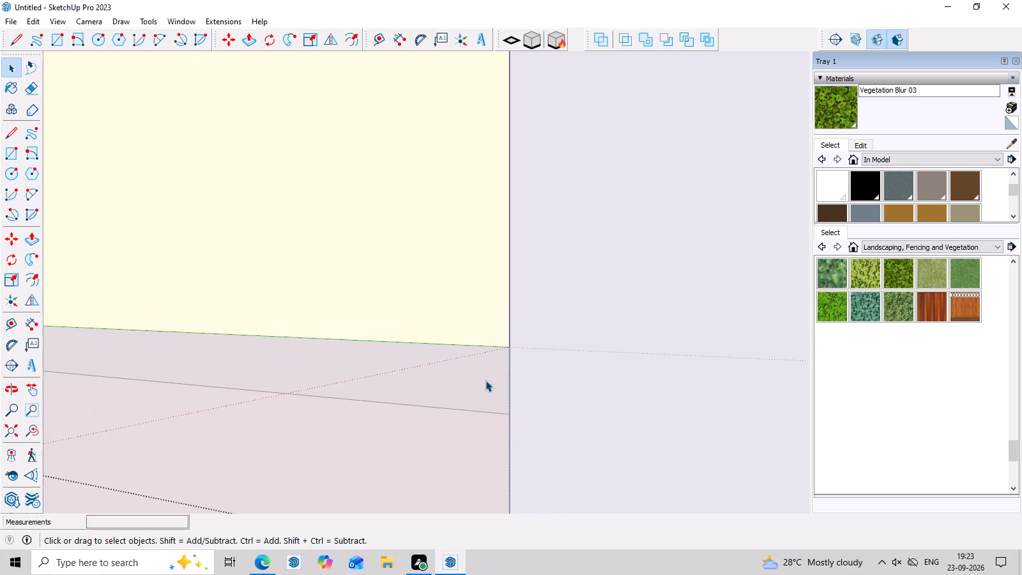
scroll(485, 380, "up", 4)
left_click(472, 418)
key("space")
double_click(458, 458)
scroll(452, 454, "down", 2)
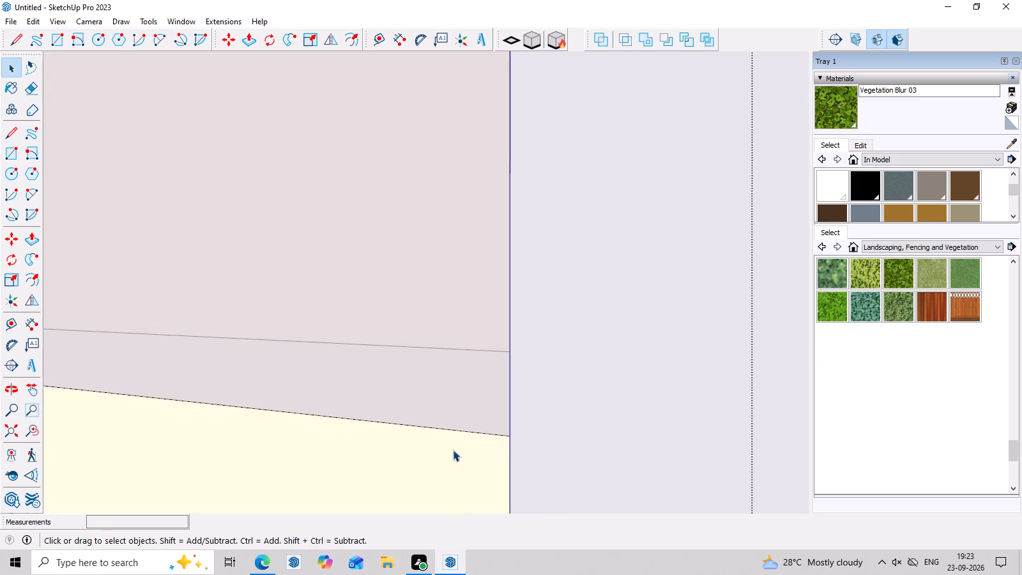
scroll(471, 431, "up", 3)
left_click(471, 431)
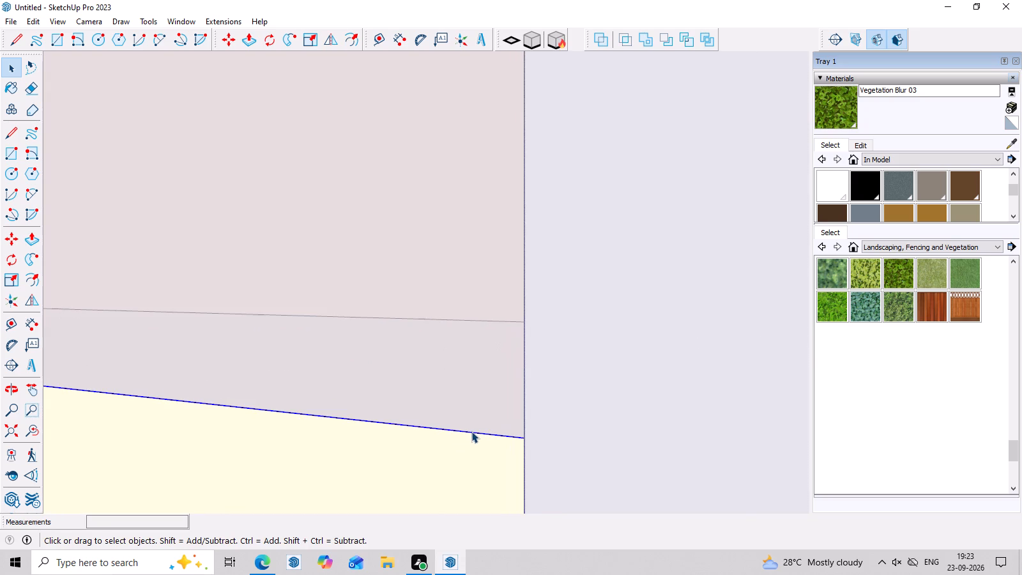
right_click(471, 431)
left_click(536, 234)
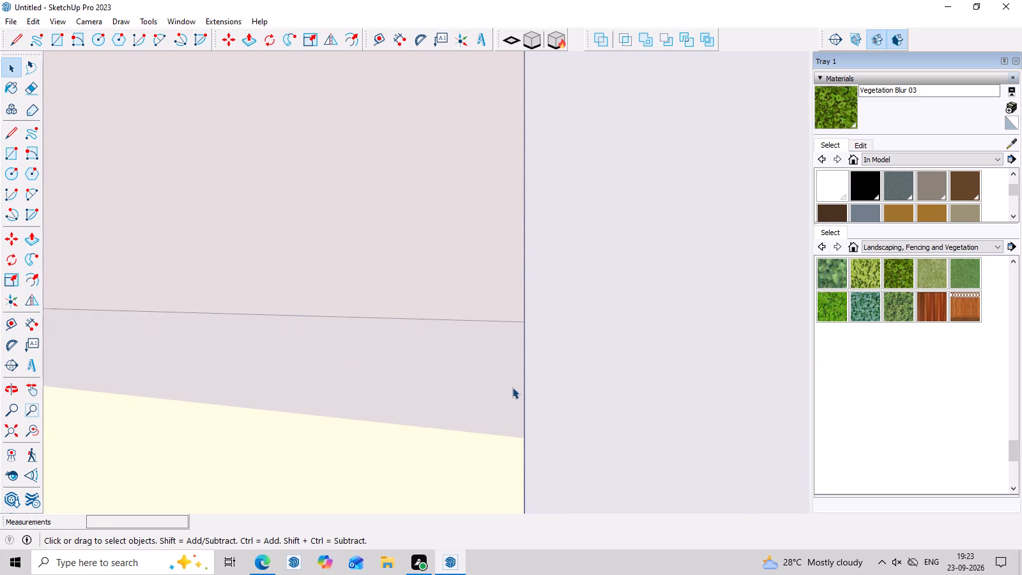
Hide the upper edge of the horizontal band on the side wall inside its group and leave the group.
left_click(510, 322)
scroll(510, 322, "up", 3)
double_click(510, 325)
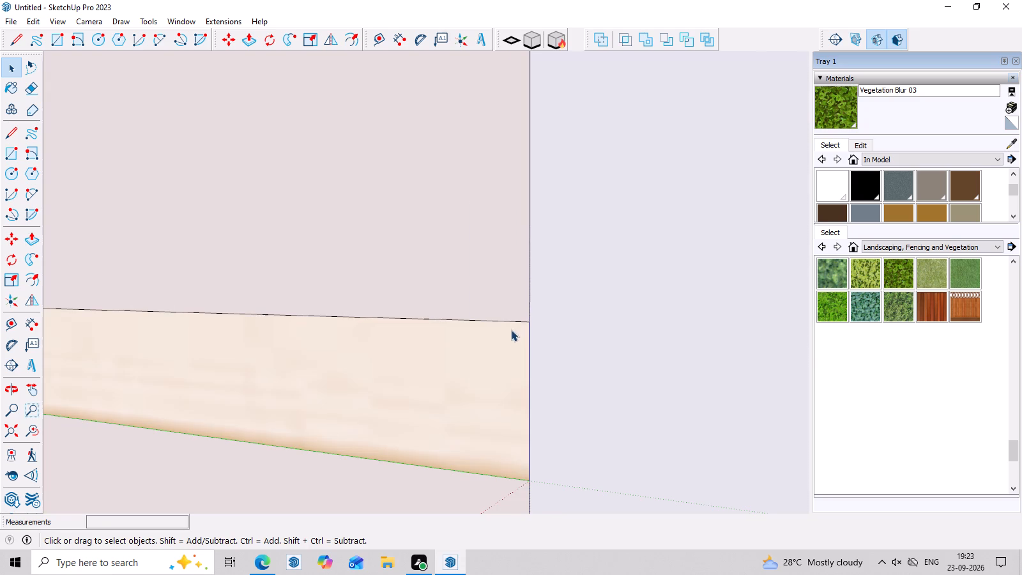
left_click(516, 321)
right_click(516, 321)
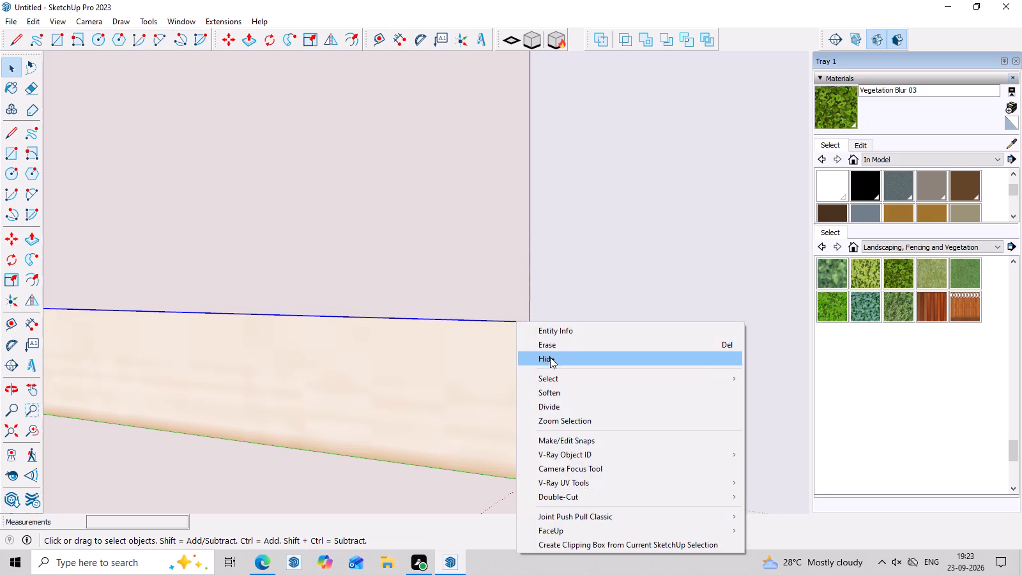
left_click(550, 357)
scroll(547, 362, "down", 20)
scroll(547, 362, "down", 5)
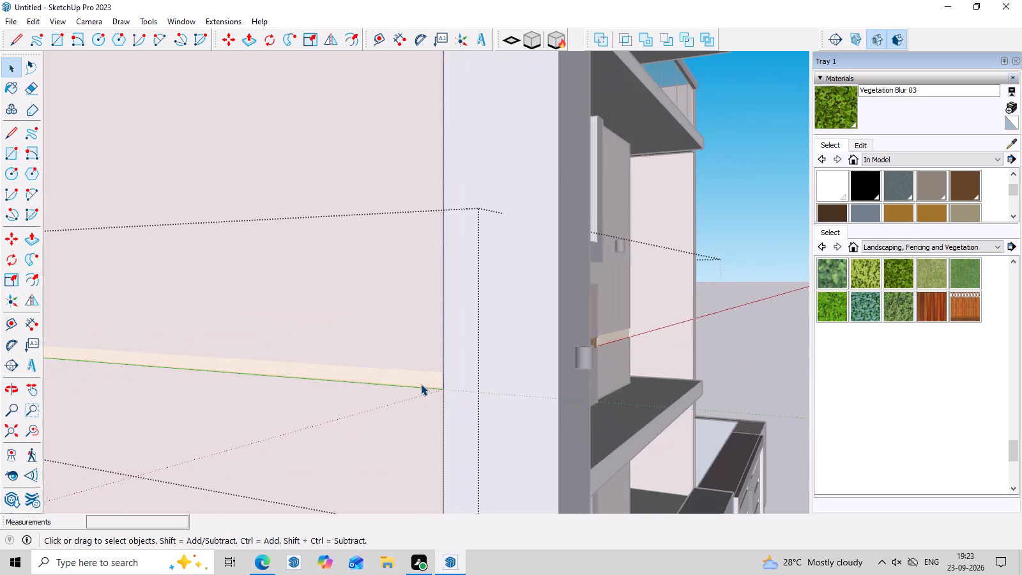
scroll(421, 384, "down", 7)
left_click(659, 321)
scroll(661, 335, "down", 10)
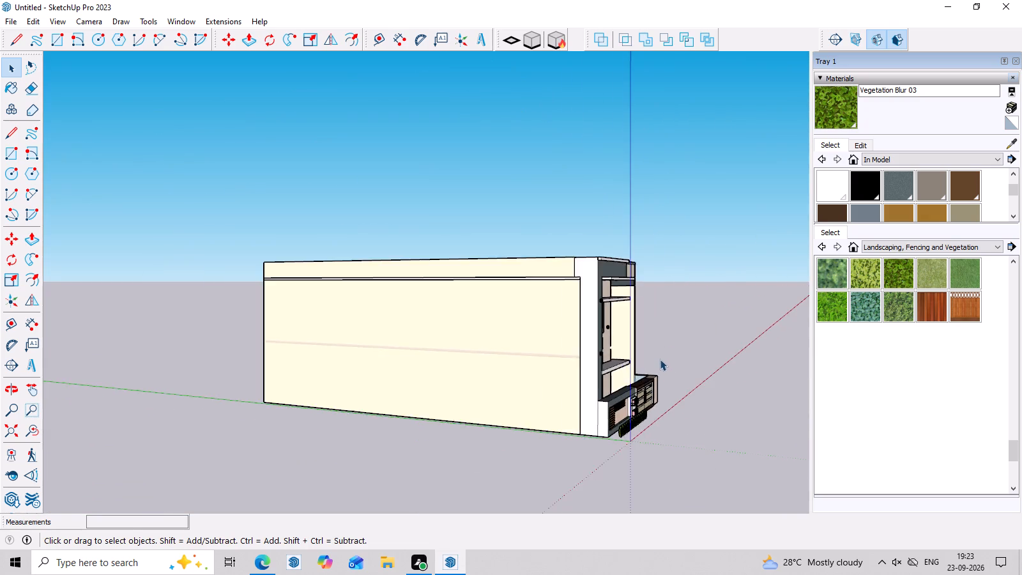
Examine the front facade, the boundary wall, the gate and the leaf plant row from low and high angles.
scroll(660, 359, "down", 1)
middle_click_drag(656, 375, 308, 344)
scroll(441, 356, "up", 6)
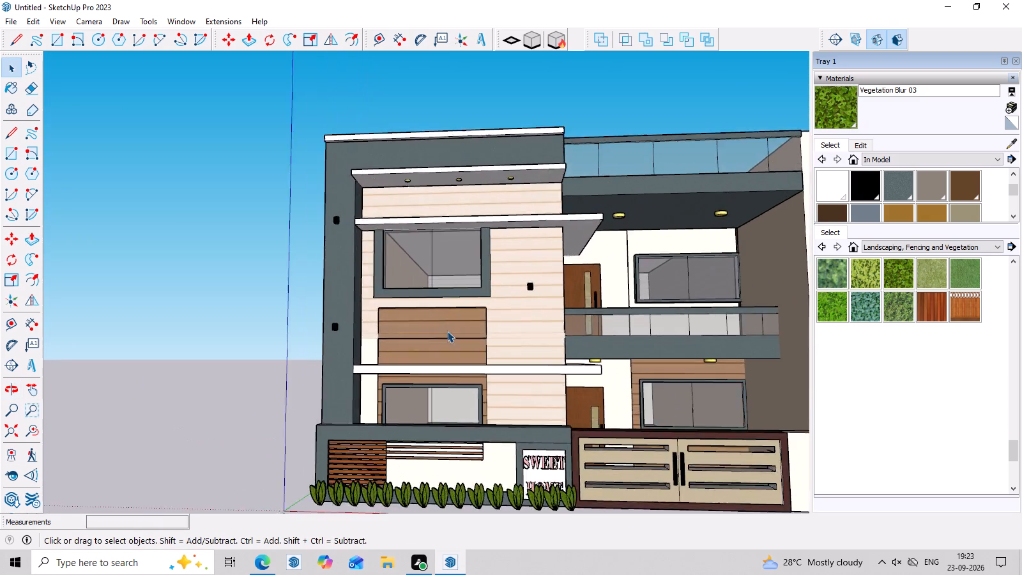
scroll(439, 319, "down", 6)
middle_click_drag(497, 401, 501, 455)
scroll(497, 459, "up", 8)
middle_click_drag(469, 396, 477, 290)
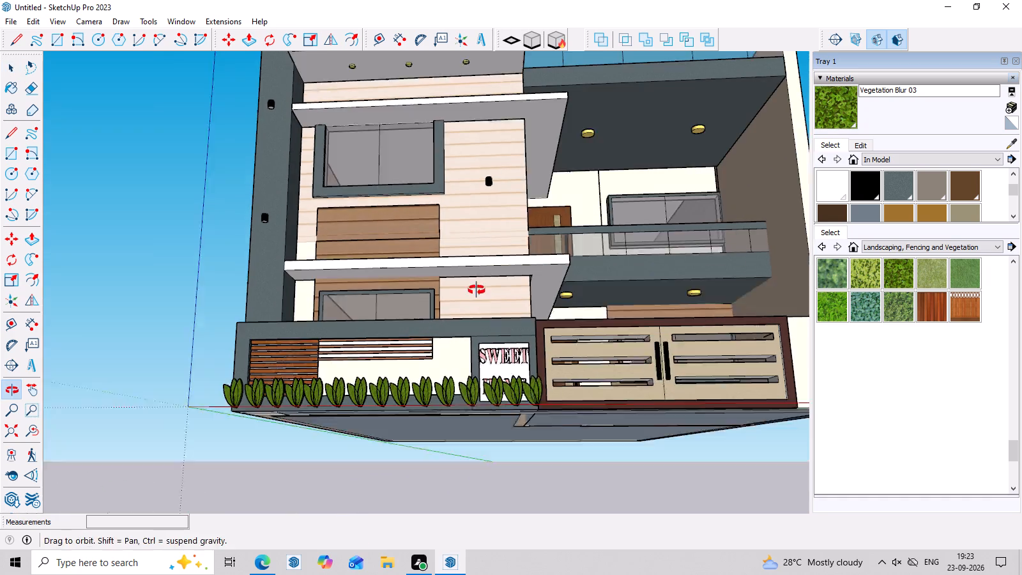
middle_click_drag(477, 290, 477, 284)
scroll(351, 341, "down", 3)
middle_click_drag(351, 342, 351, 532)
scroll(351, 530, "up", 10)
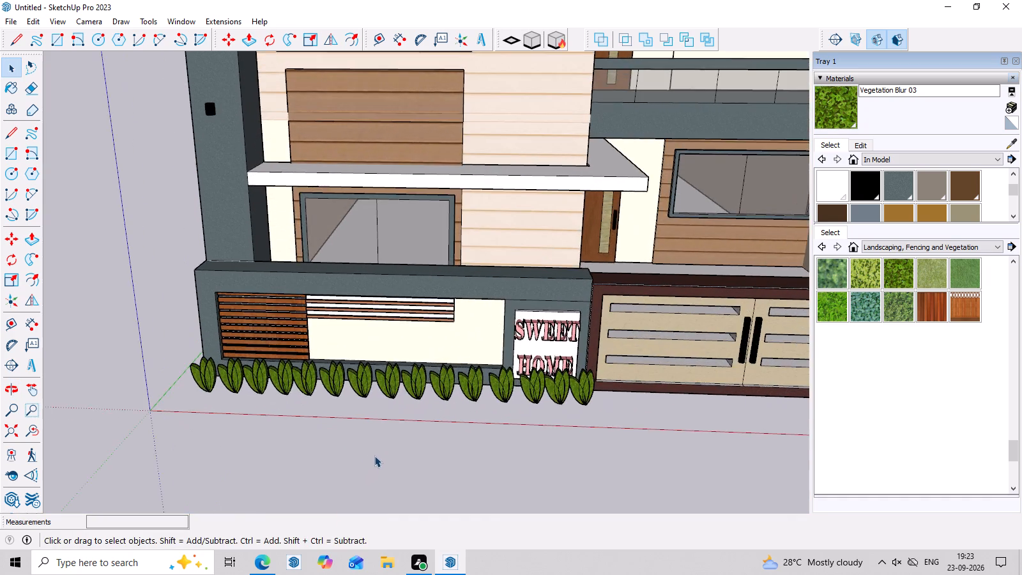
middle_click_drag(374, 456, 388, 418)
scroll(388, 418, "up", 2)
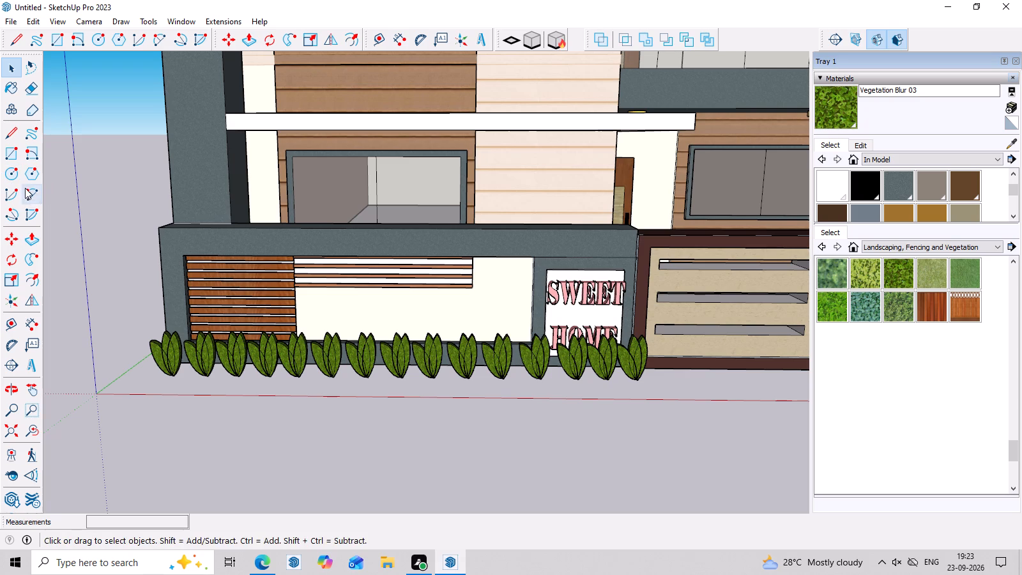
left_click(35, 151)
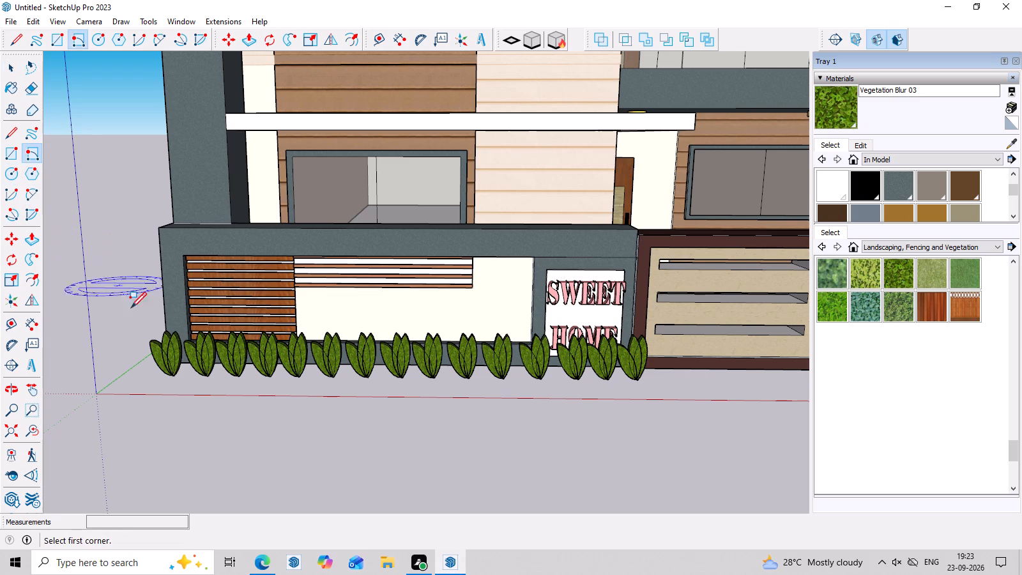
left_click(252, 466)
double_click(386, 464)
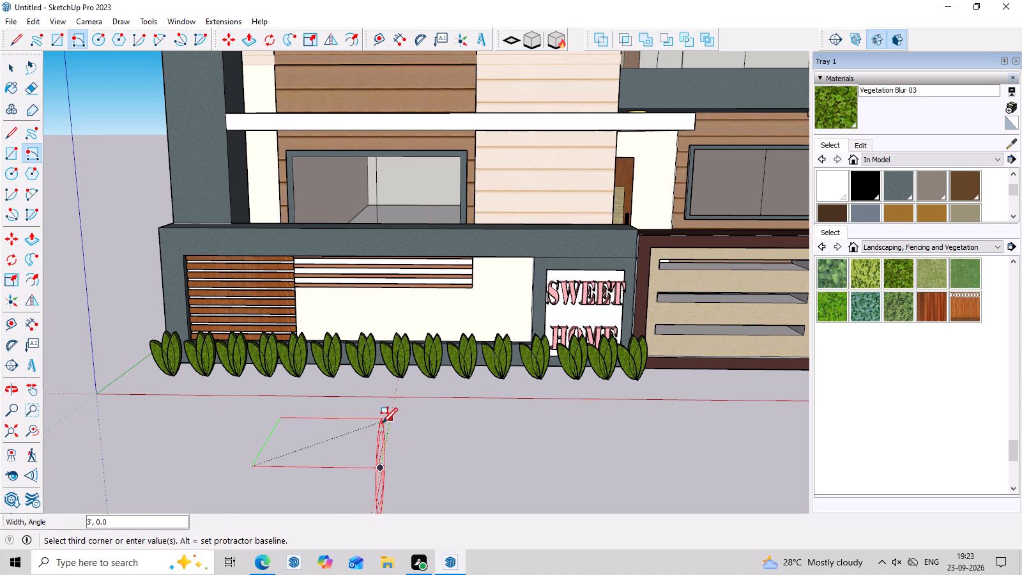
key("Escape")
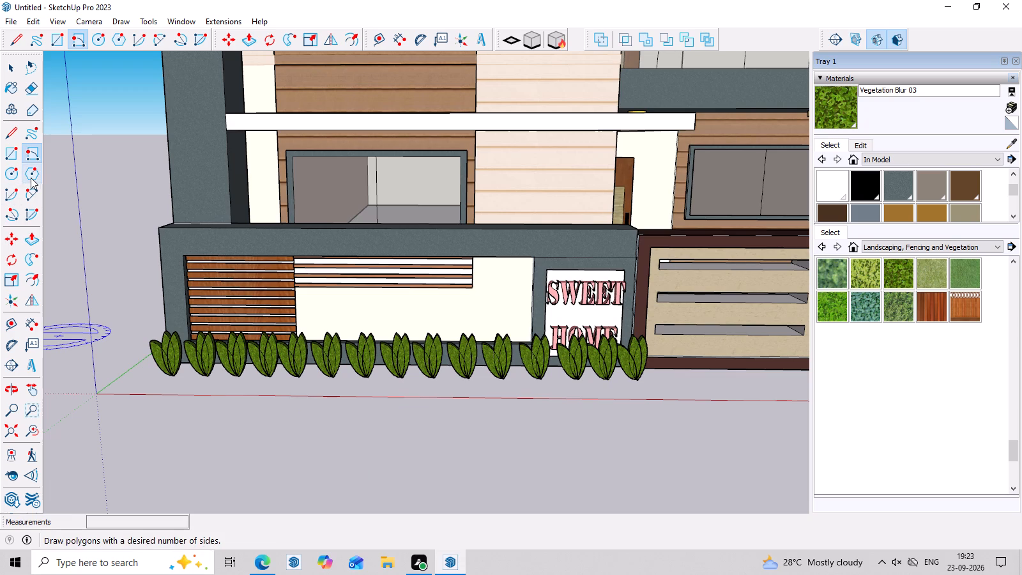
Draw a six-sided polygon with an inscribed radius of about 2' 5" on the ground in front of the plant row.
left_click(31, 178)
left_click(287, 469)
left_click(390, 473)
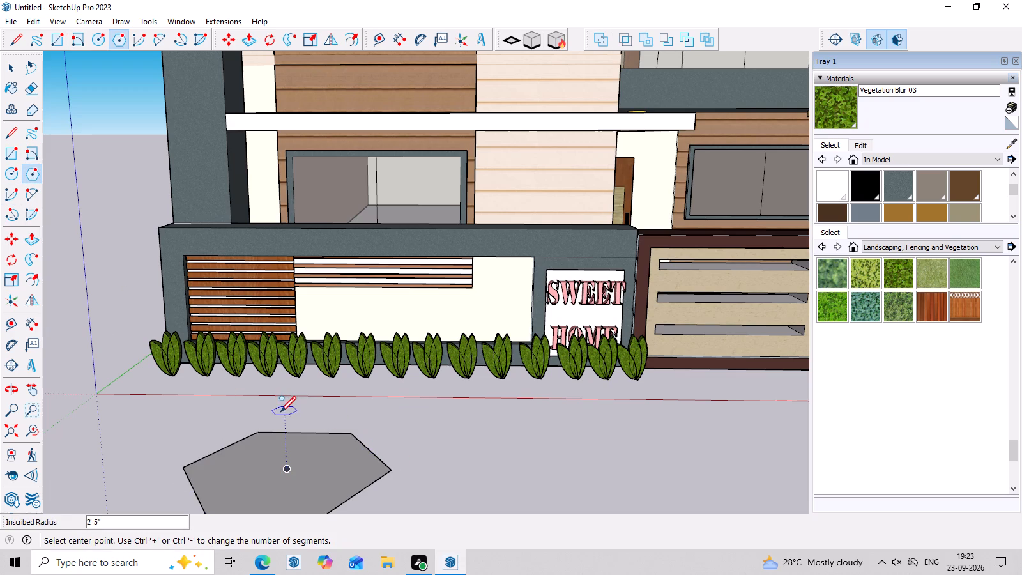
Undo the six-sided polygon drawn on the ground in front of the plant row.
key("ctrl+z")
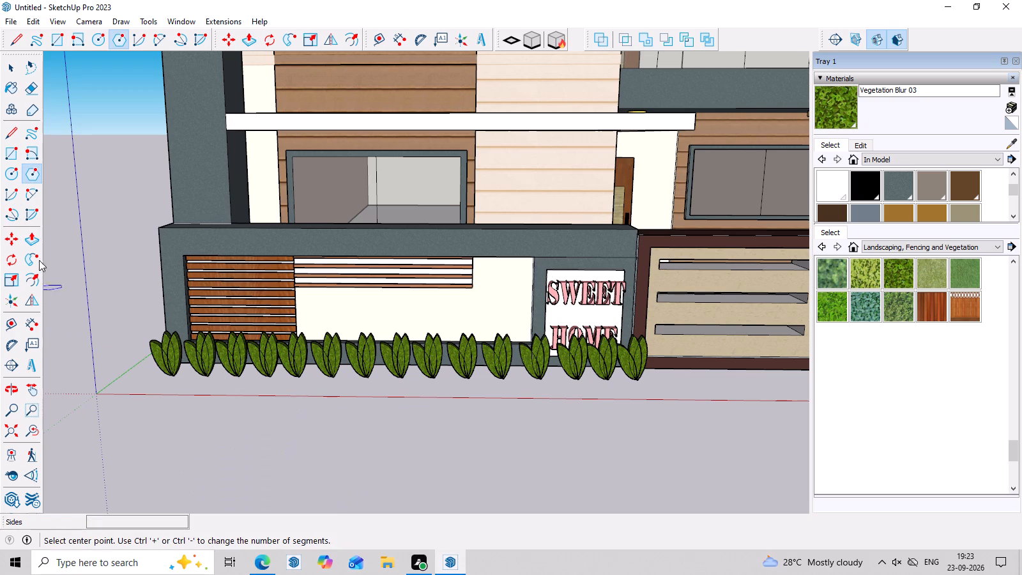
Draw a shallow two-point arc with a bulge of about 3" on the ground in front of the plant row.
left_click(28, 202)
left_click(352, 477)
left_click(434, 473)
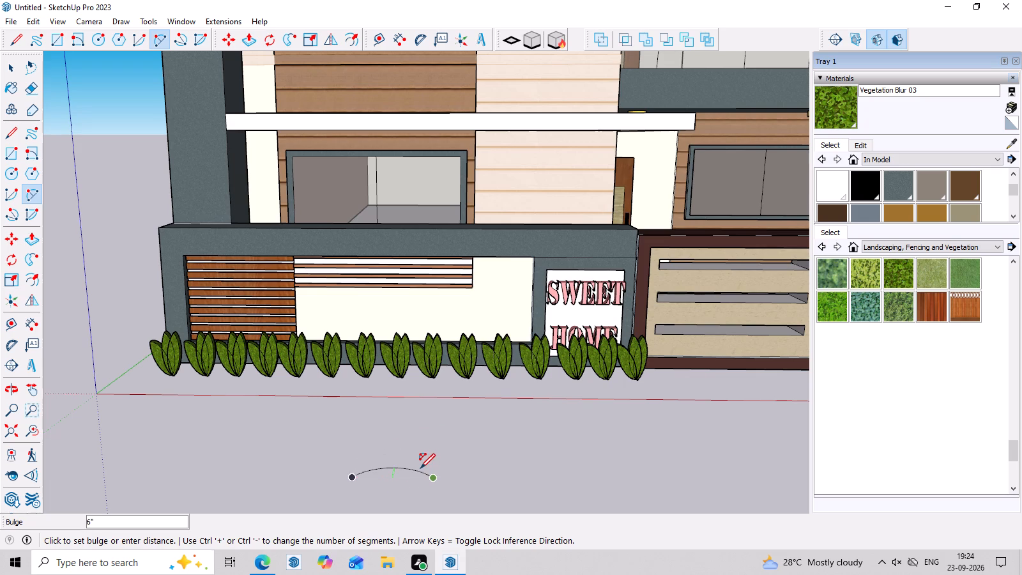
scroll(420, 468, "up", 6)
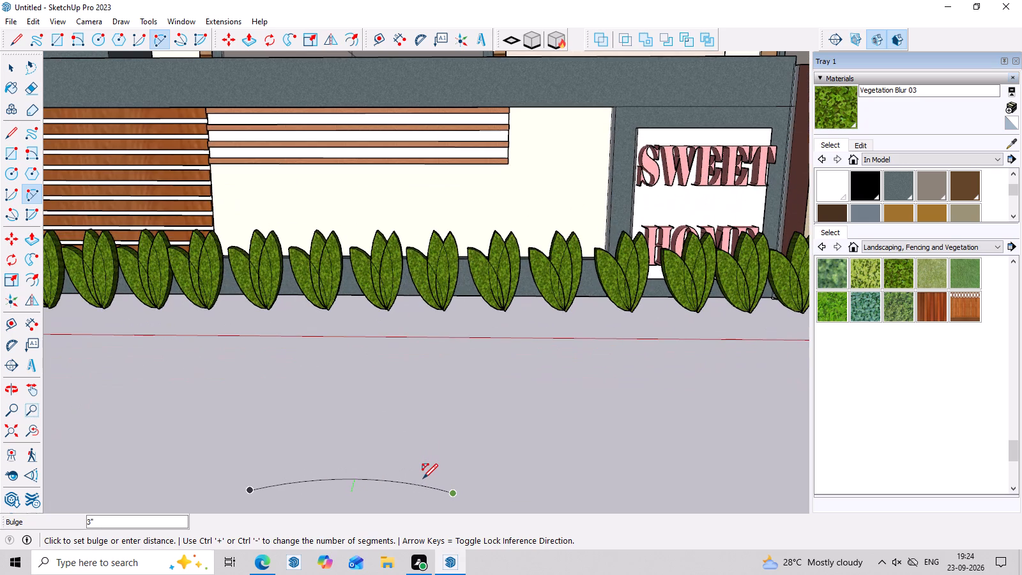
left_click(423, 479)
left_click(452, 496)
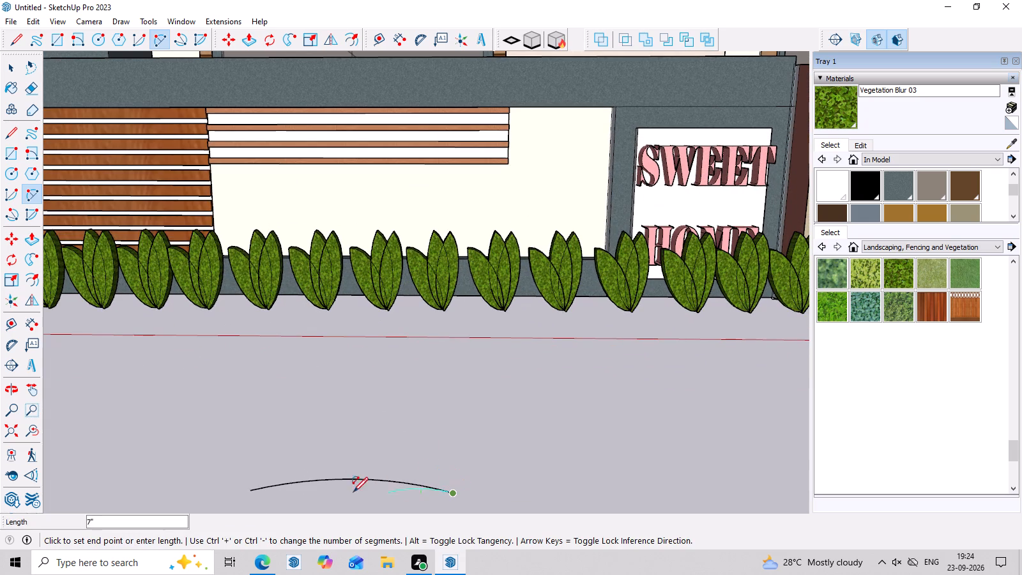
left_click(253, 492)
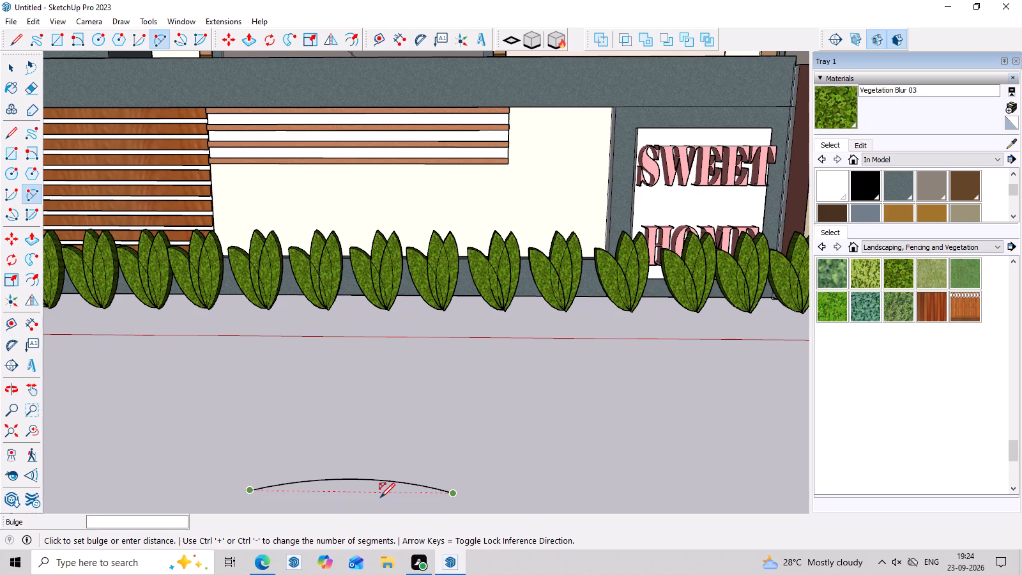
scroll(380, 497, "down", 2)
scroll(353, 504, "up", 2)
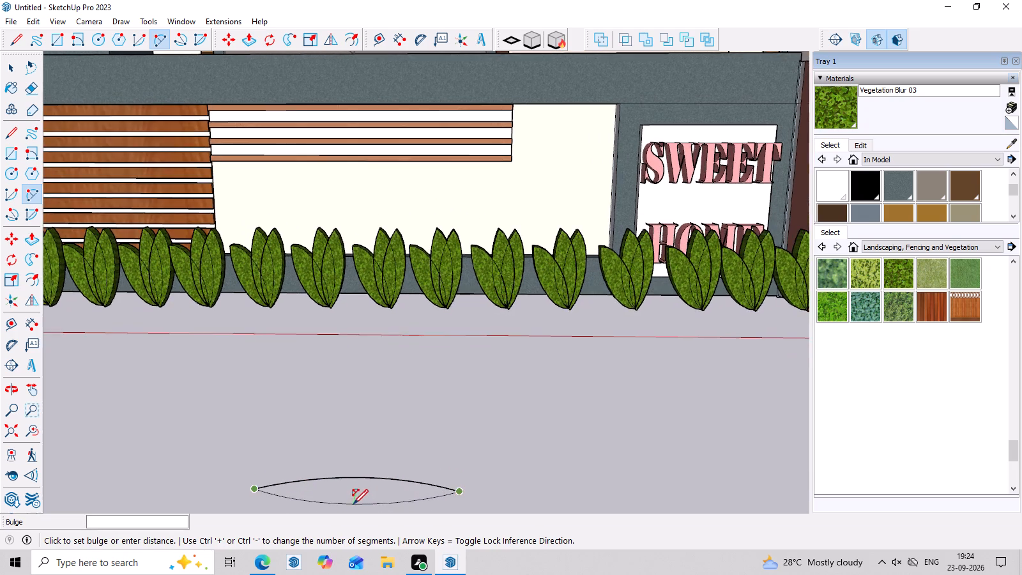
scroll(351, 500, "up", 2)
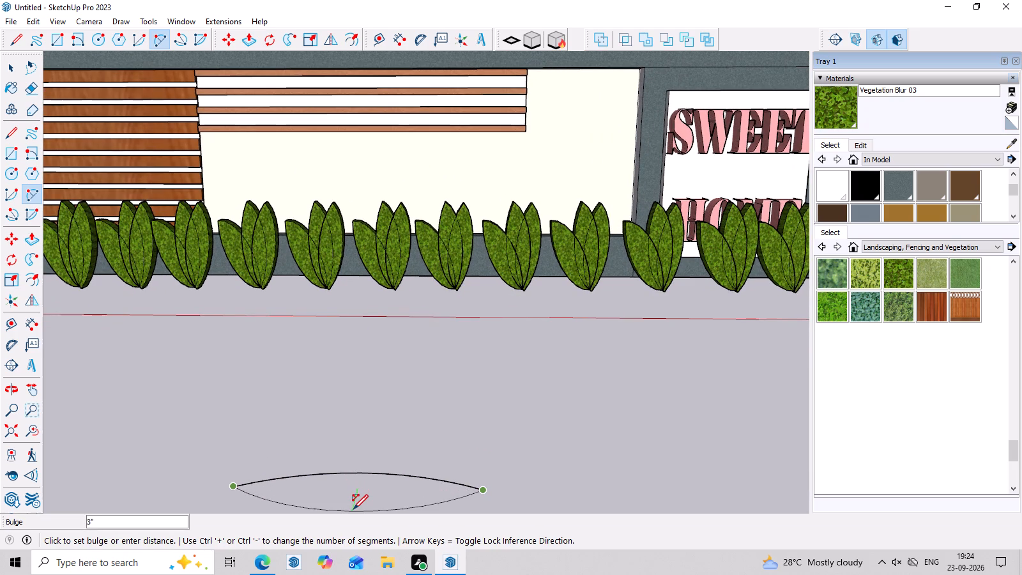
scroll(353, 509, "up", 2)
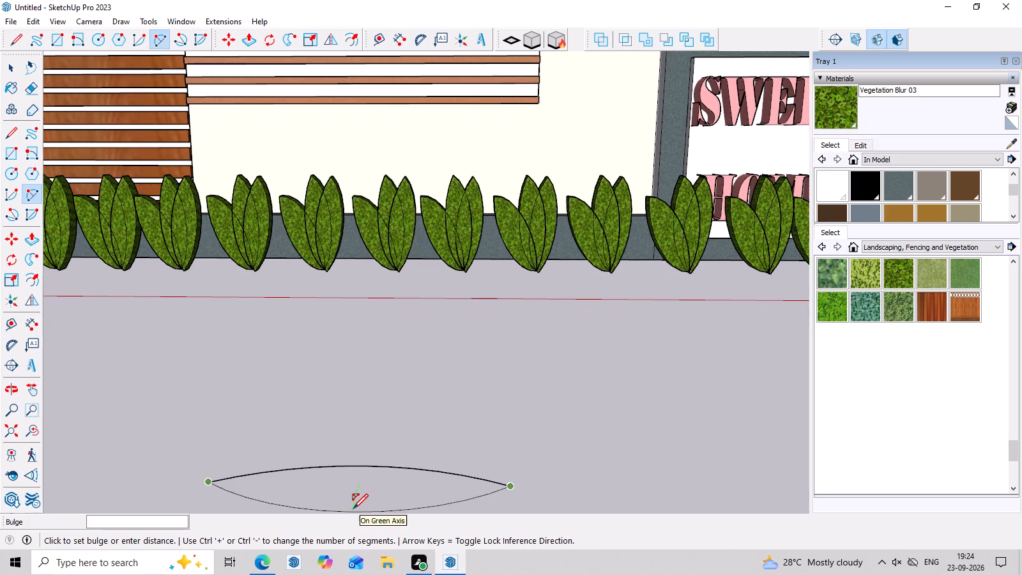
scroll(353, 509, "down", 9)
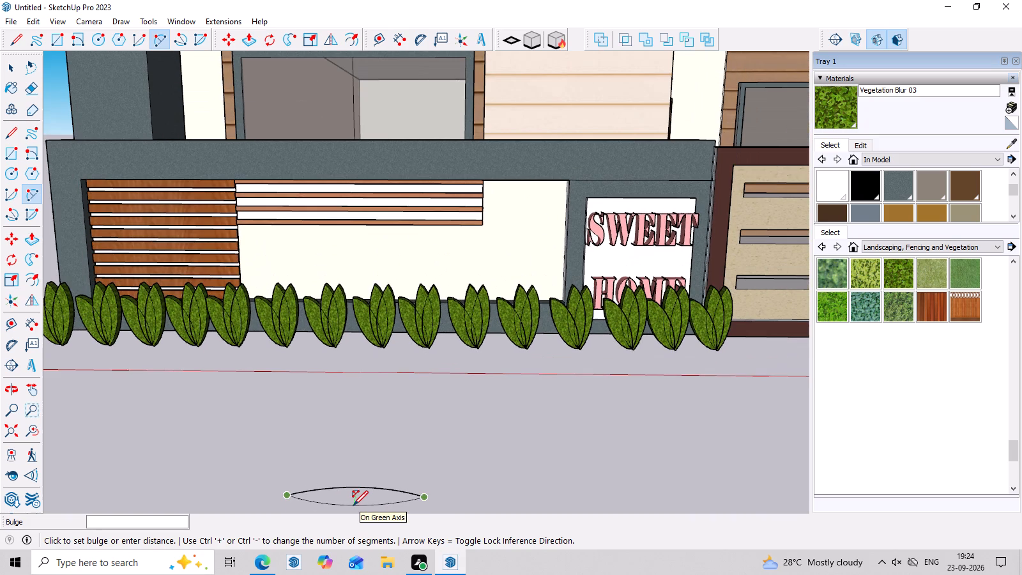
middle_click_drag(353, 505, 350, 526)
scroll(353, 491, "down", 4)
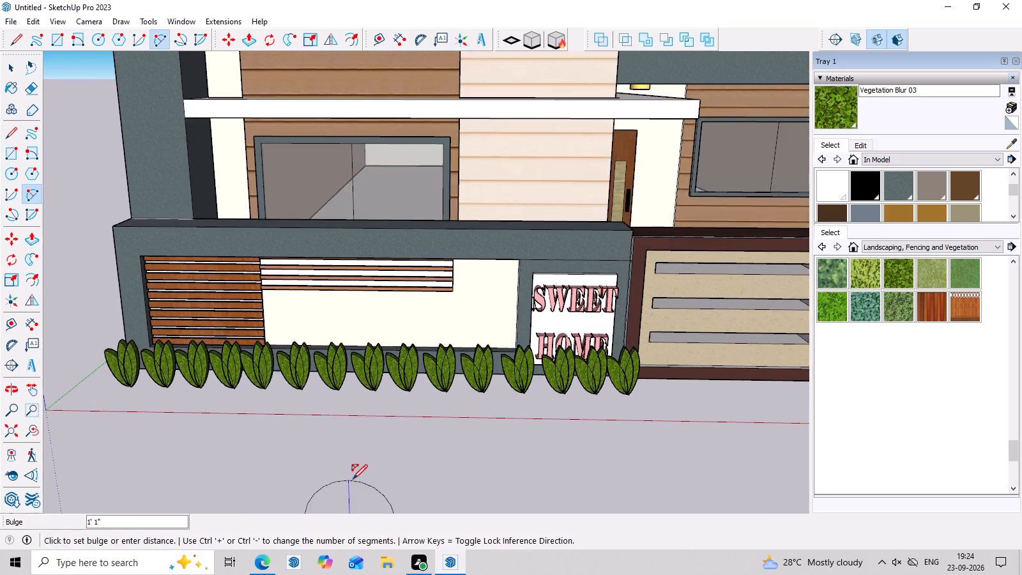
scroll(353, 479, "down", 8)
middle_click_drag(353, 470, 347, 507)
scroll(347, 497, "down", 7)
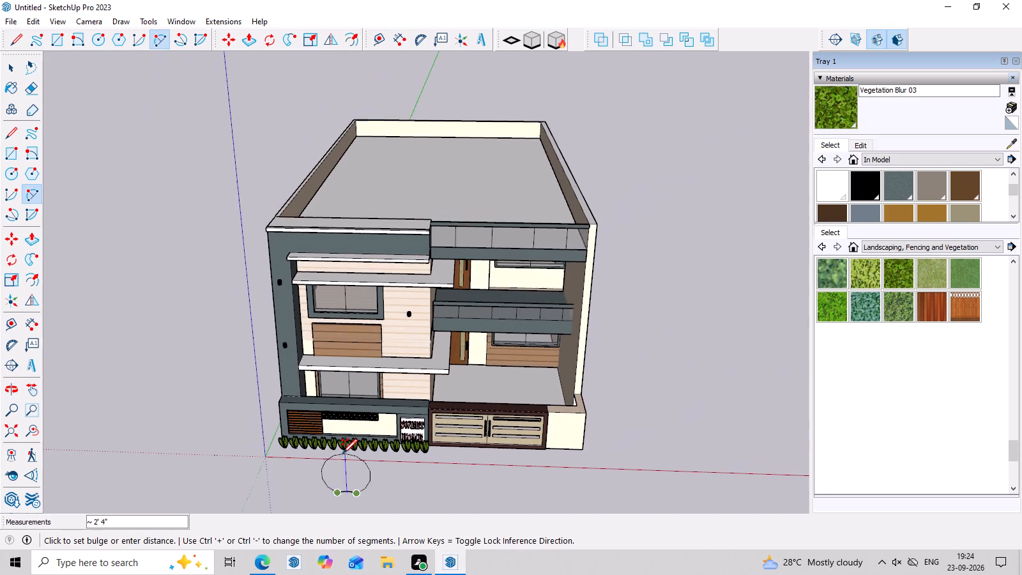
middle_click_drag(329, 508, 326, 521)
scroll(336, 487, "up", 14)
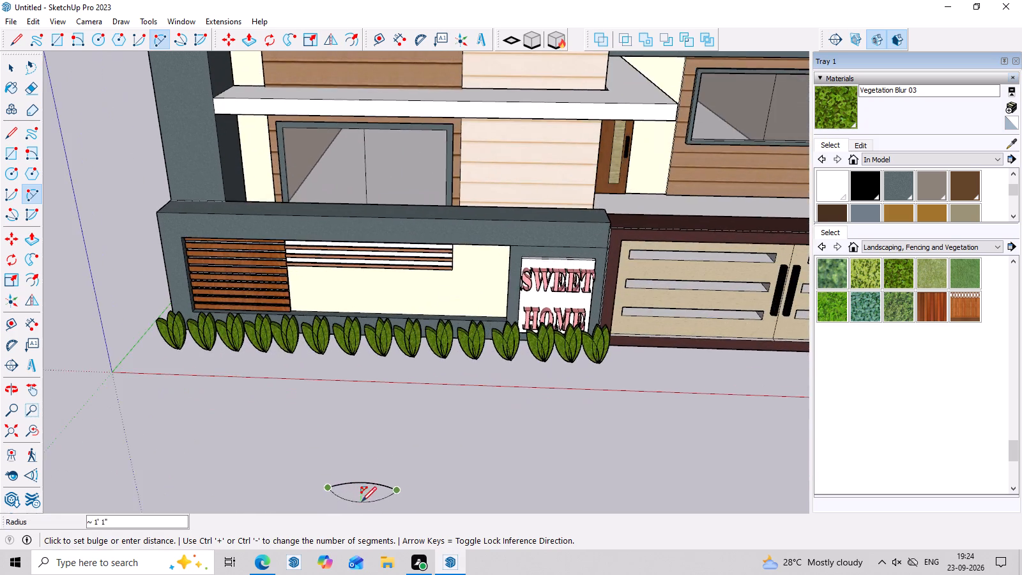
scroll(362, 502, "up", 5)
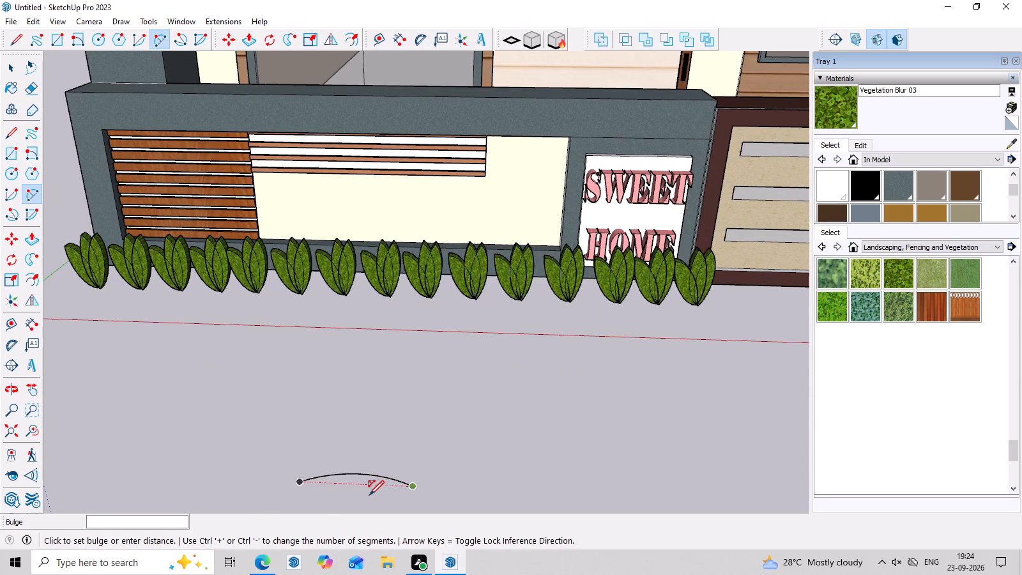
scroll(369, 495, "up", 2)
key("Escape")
Select the ground arc and flip a copy of it across the green plane so it curves the opposite way.
key("space")
left_click_drag(394, 439, 394, 454)
left_click_drag(394, 459, 385, 482)
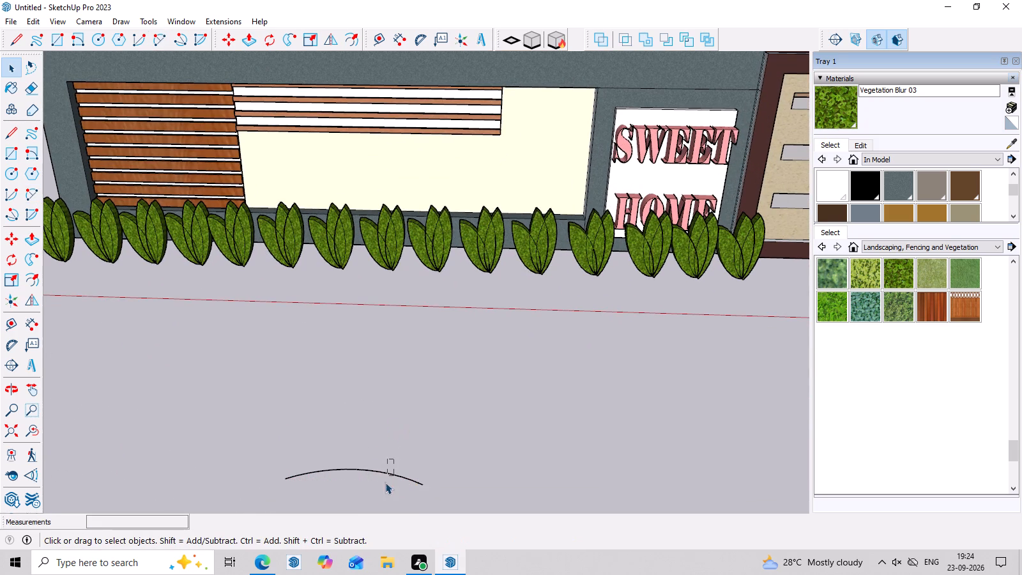
left_click_drag(385, 482, 379, 497)
left_click(33, 303)
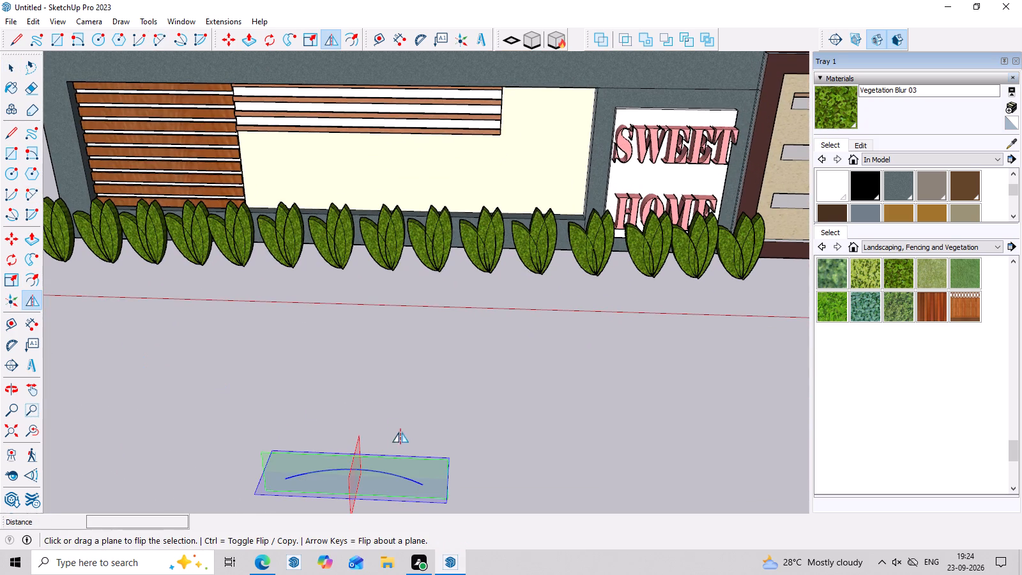
scroll(455, 460, "up", 2)
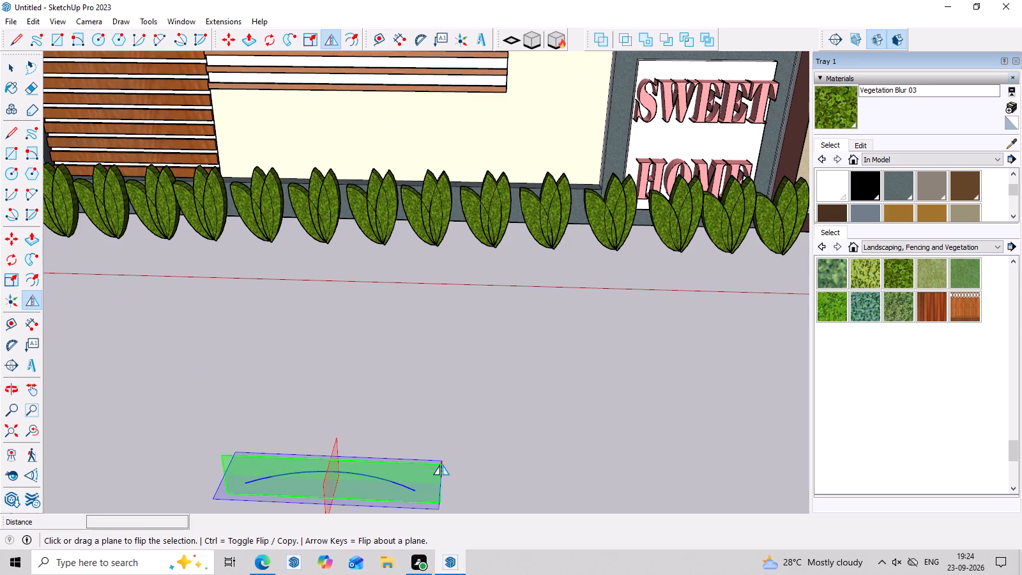
left_click(441, 464, "ctrl")
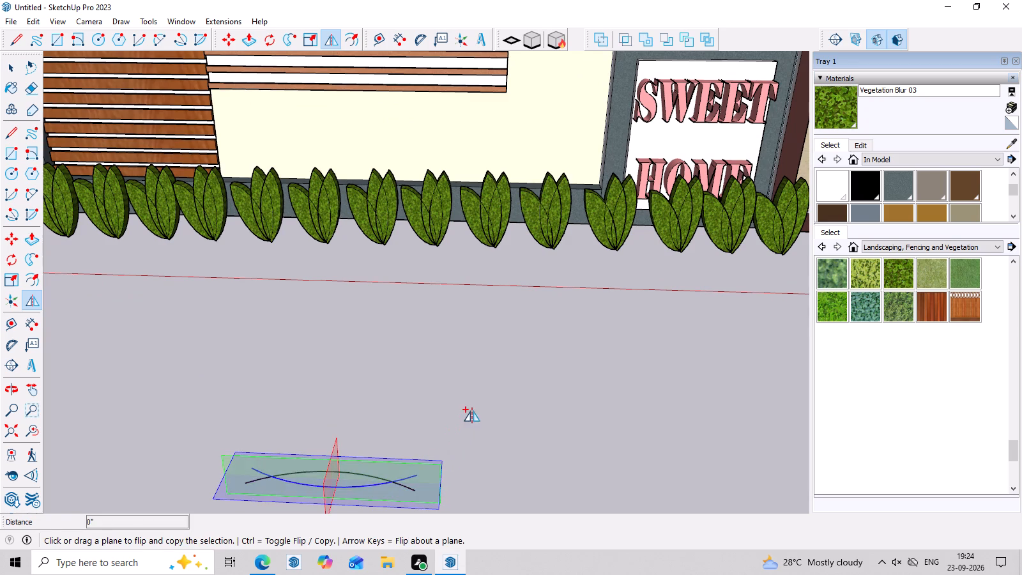
key("space")
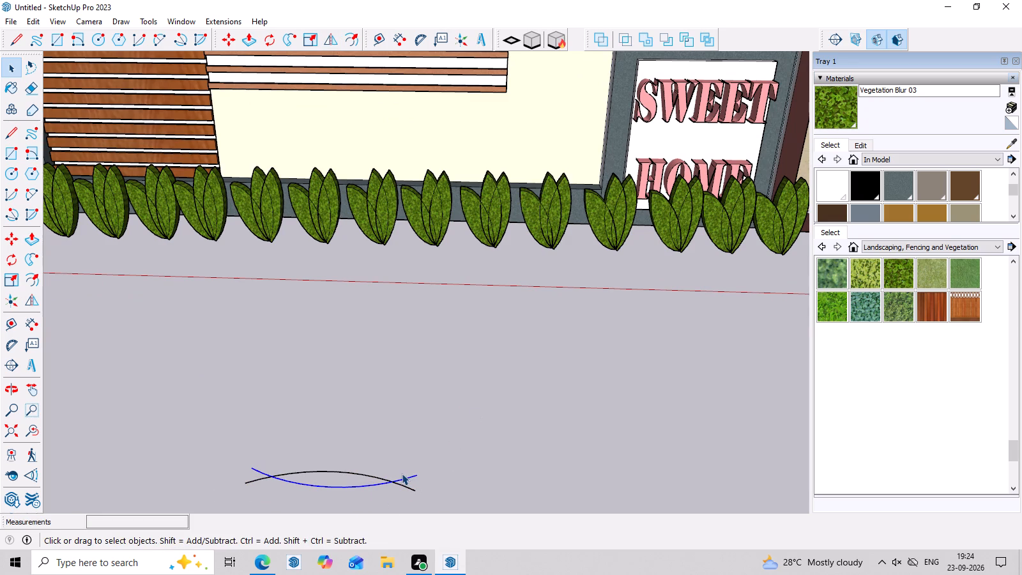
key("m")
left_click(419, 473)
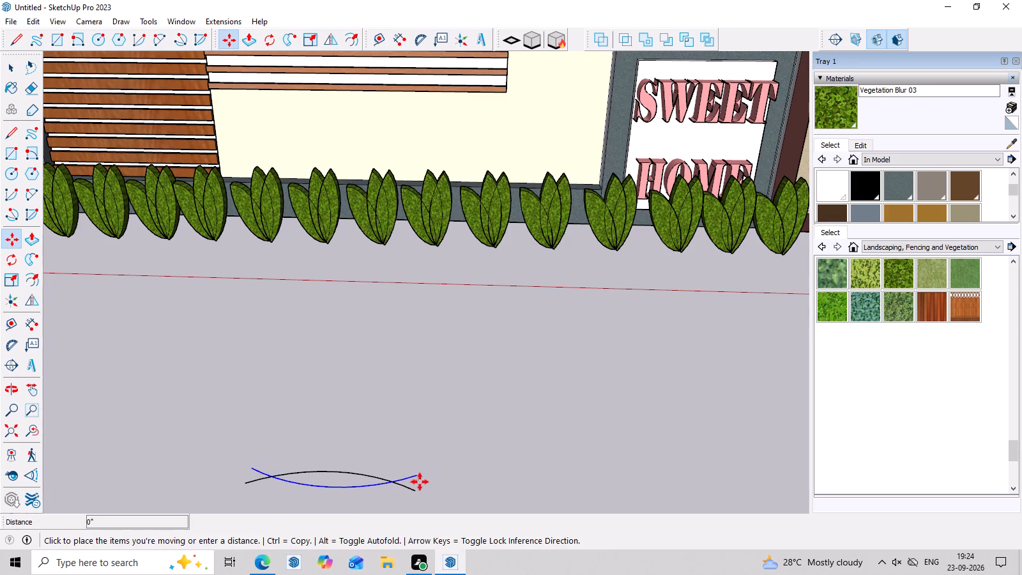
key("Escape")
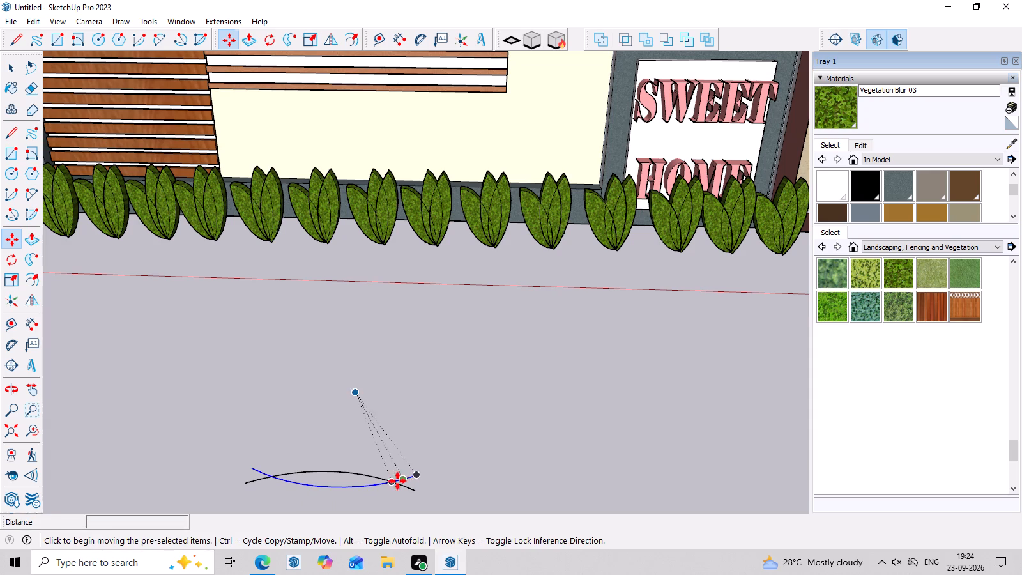
Copy all segments of the mirrored arc about 3" forward so its ends meet the original arc's ends in a leaf-shaped outline.
key("space")
left_click(352, 487)
left_click(352, 487)
scroll(402, 475, "up", 3)
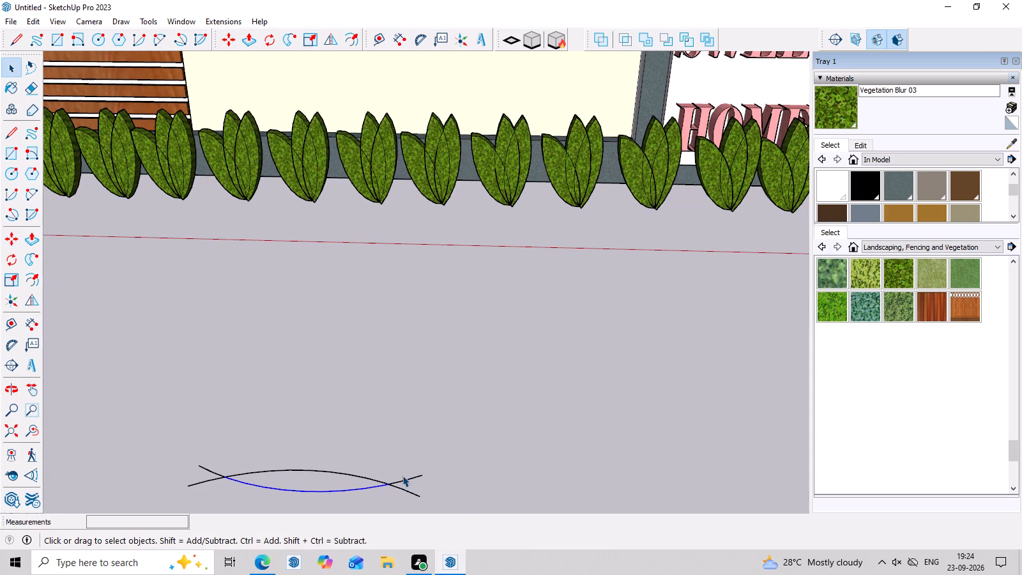
left_click(406, 480)
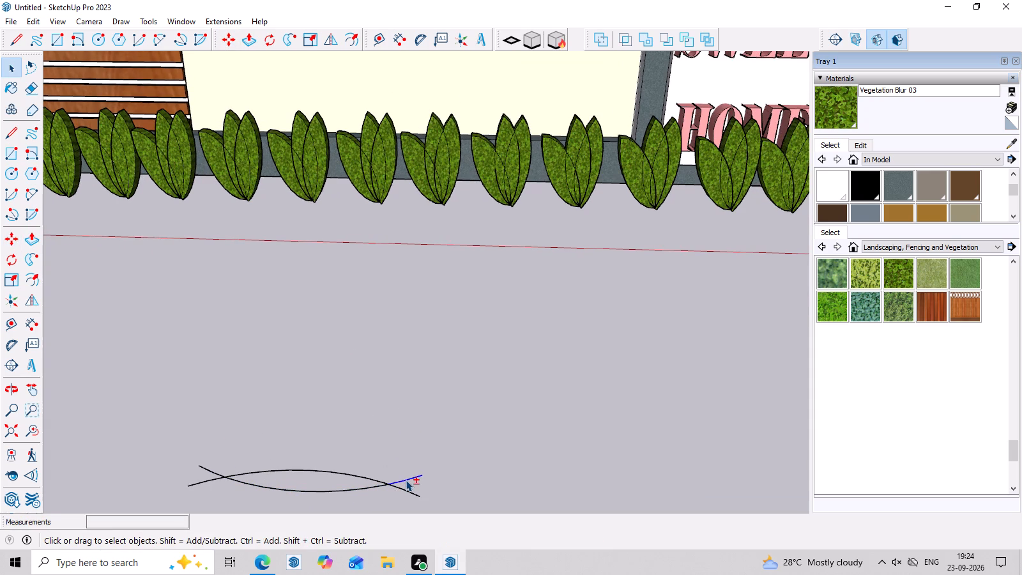
left_click(336, 491, "shift")
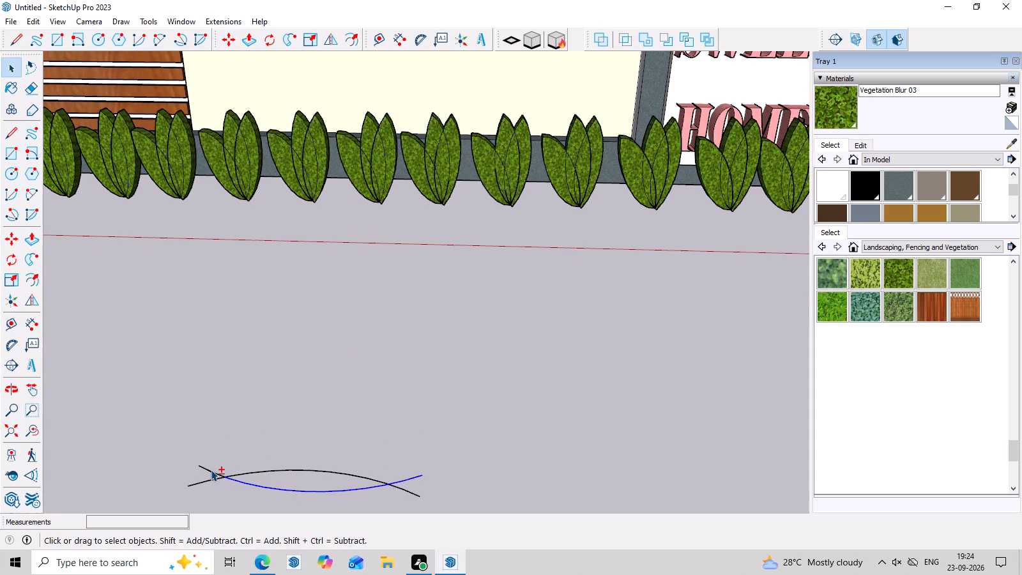
left_click(211, 470, "shift")
key("m")
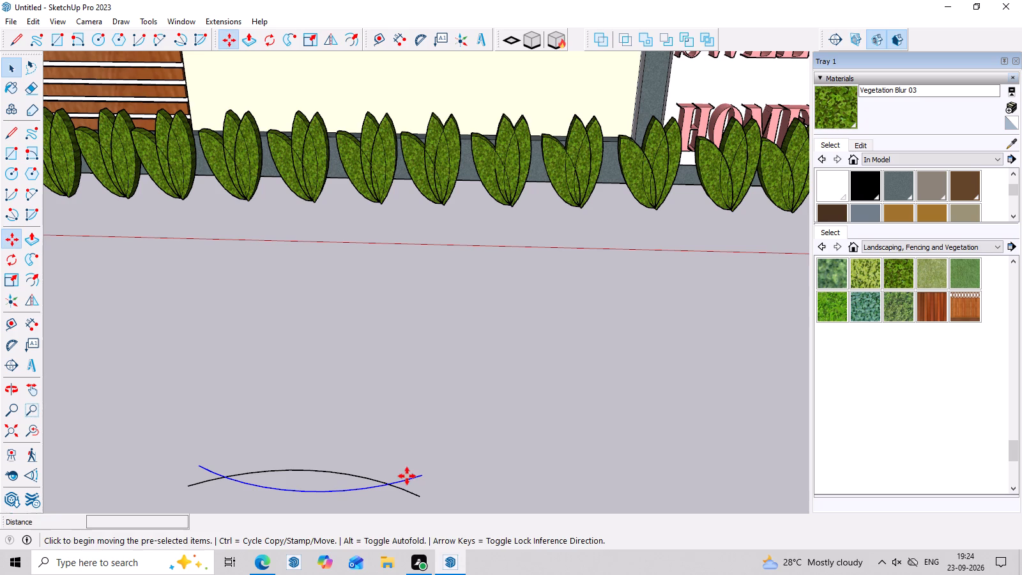
left_click(422, 477)
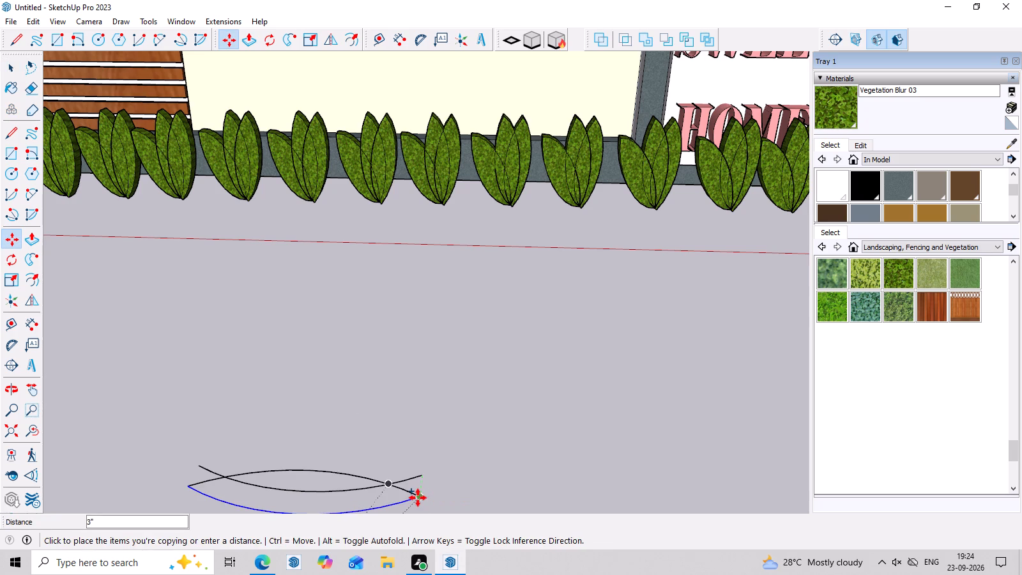
left_click(418, 498)
key("space")
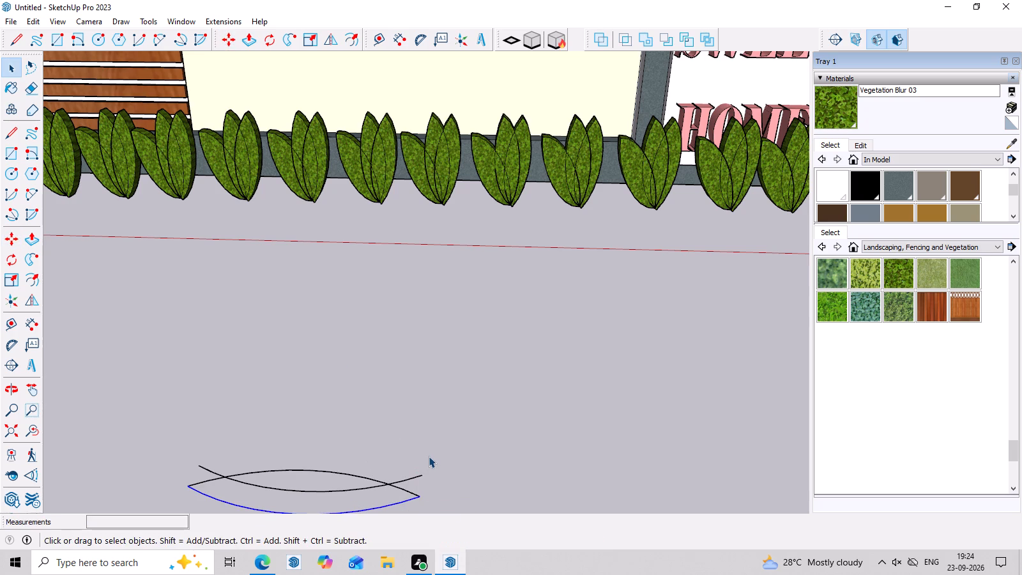
Erase the leftover mirrored arc crossing the leaf-shaped outline, including its short ends outside the outline.
key("e")
left_click(326, 493)
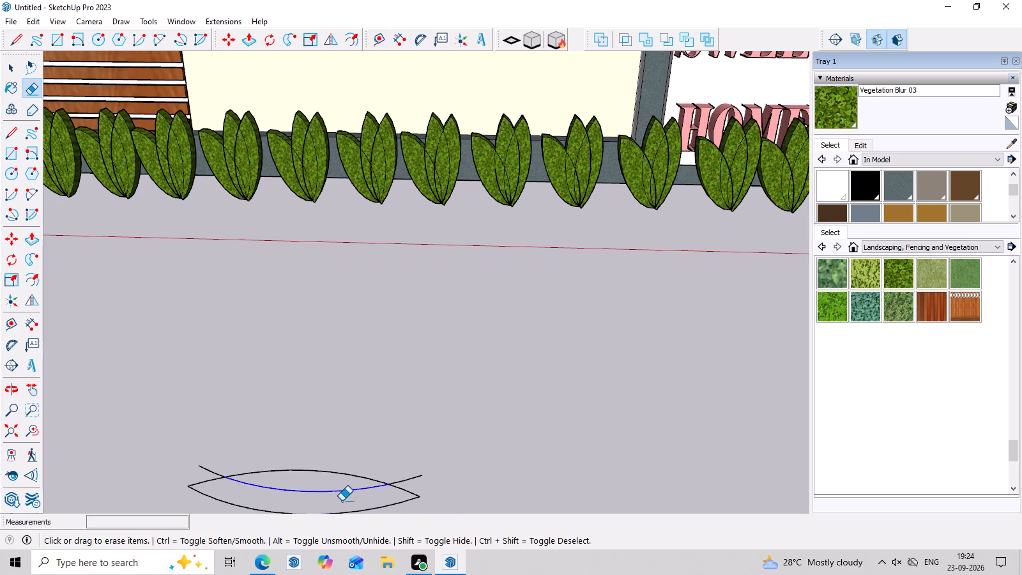
left_click_drag(400, 477, 415, 490)
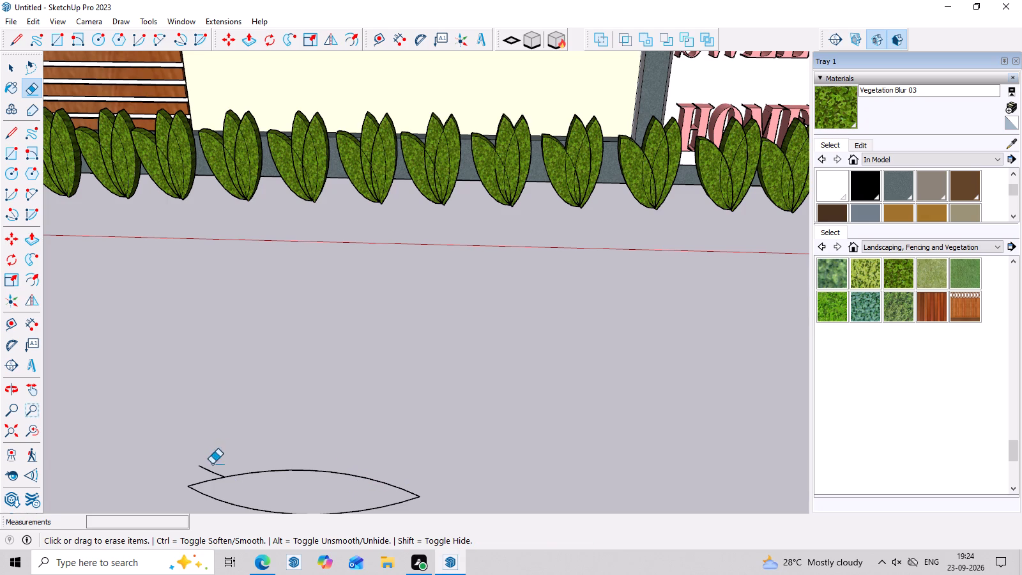
left_click_drag(211, 466, 205, 472)
Examine the leaf-shaped outline on the ground from low and high angles.
scroll(281, 422, "down", 11)
middle_click_drag(409, 457, 414, 487)
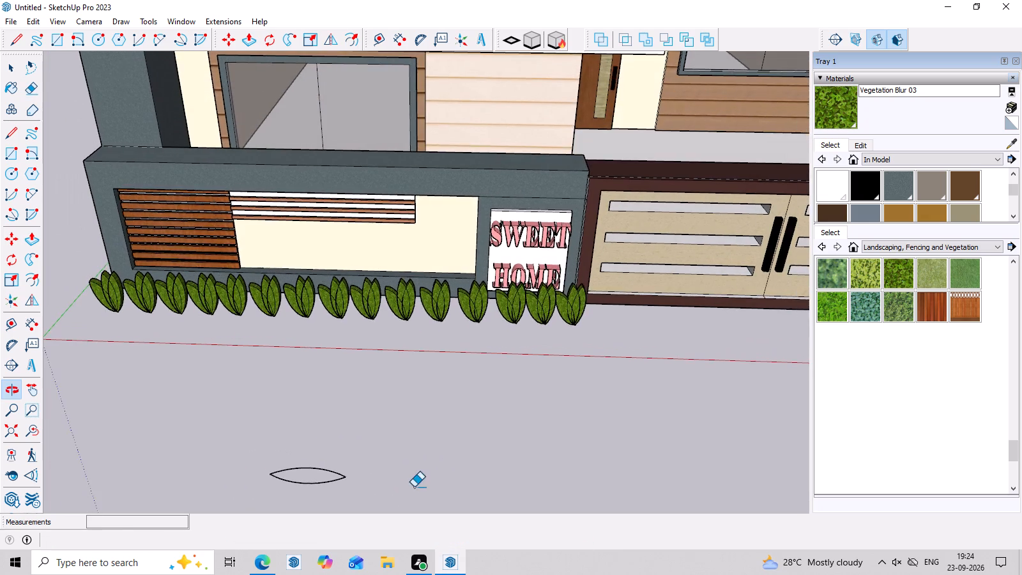
key("space")
scroll(303, 469, "up", 7)
middle_click_drag(327, 459, 355, 291)
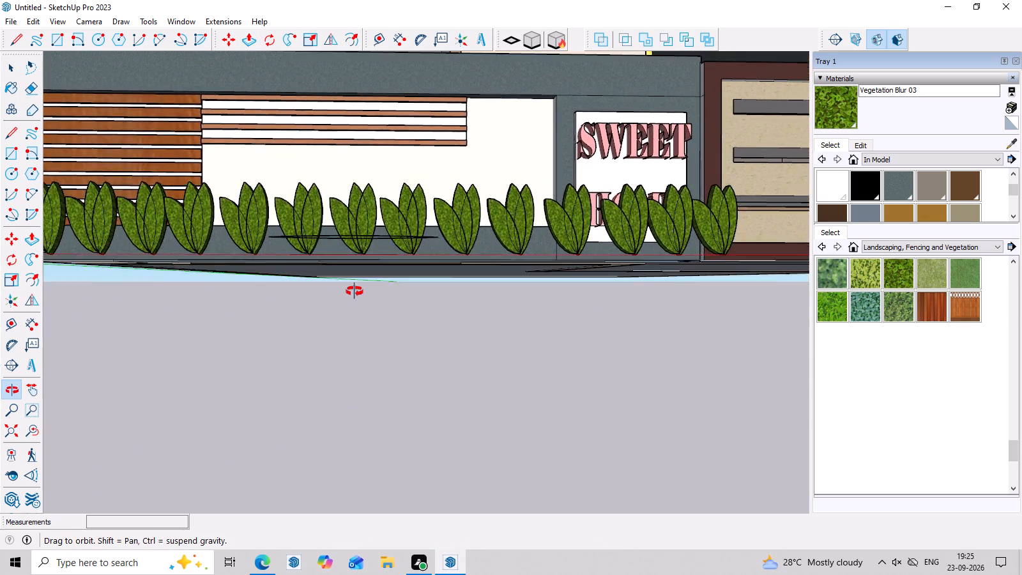
middle_click_drag(355, 291, 324, 433)
scroll(327, 433, "down", 1)
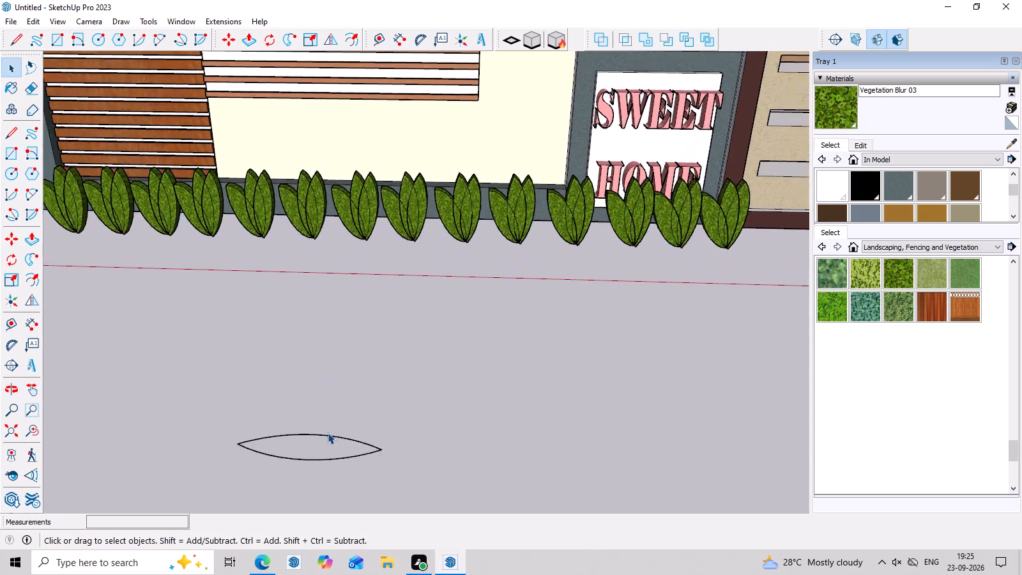
scroll(328, 433, "down", 6)
middle_click_drag(336, 440, 333, 463)
scroll(327, 467, "up", 4)
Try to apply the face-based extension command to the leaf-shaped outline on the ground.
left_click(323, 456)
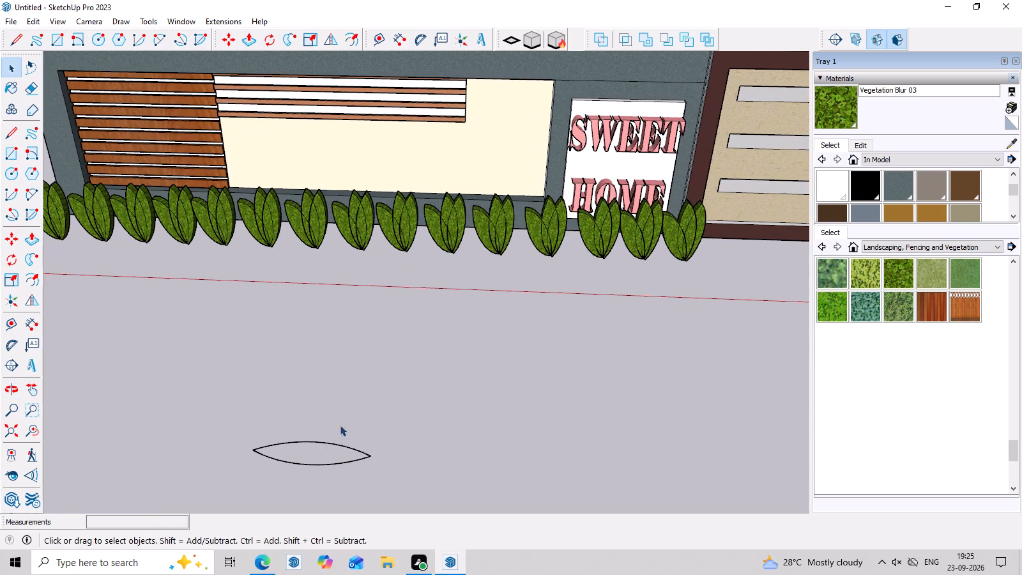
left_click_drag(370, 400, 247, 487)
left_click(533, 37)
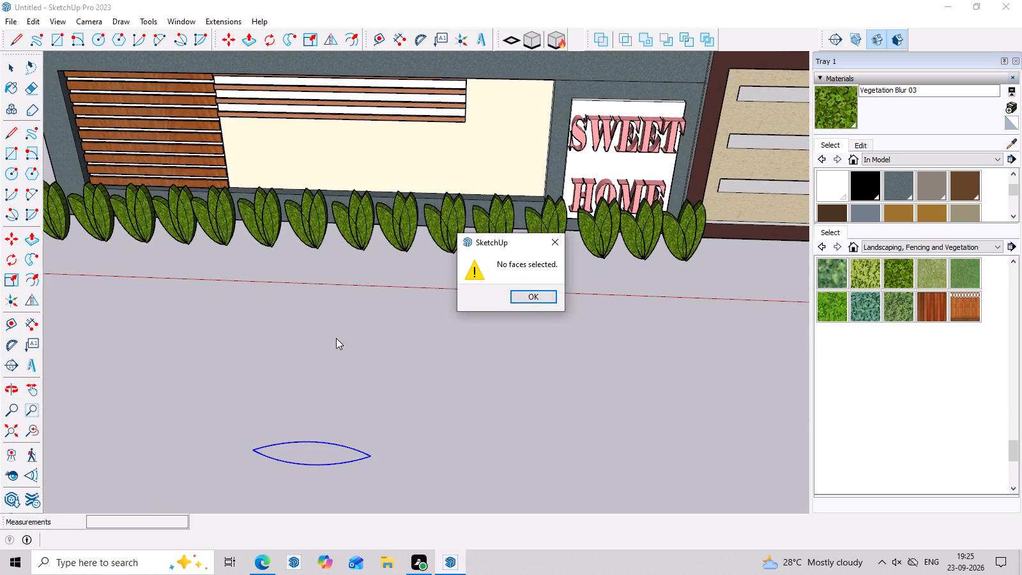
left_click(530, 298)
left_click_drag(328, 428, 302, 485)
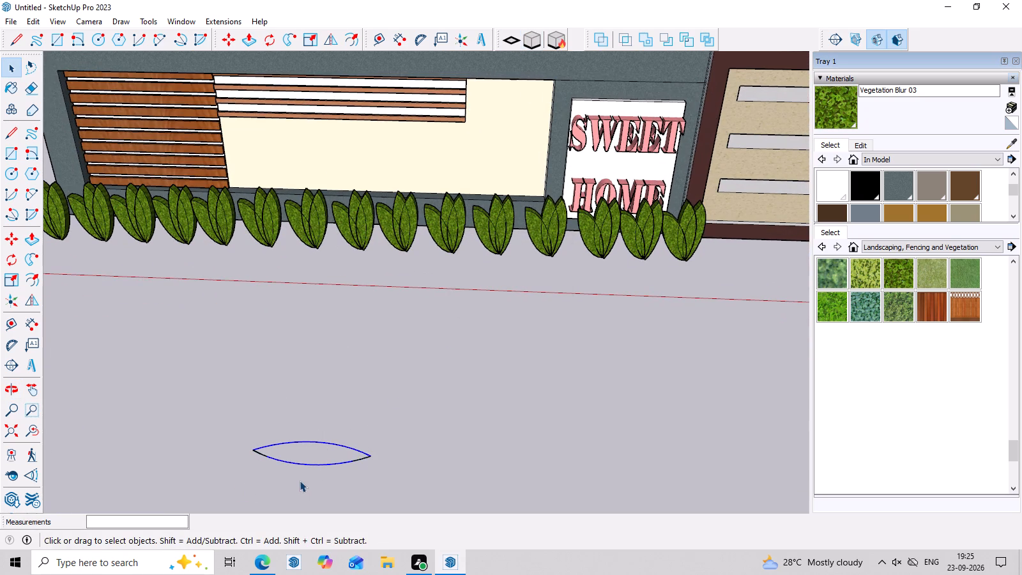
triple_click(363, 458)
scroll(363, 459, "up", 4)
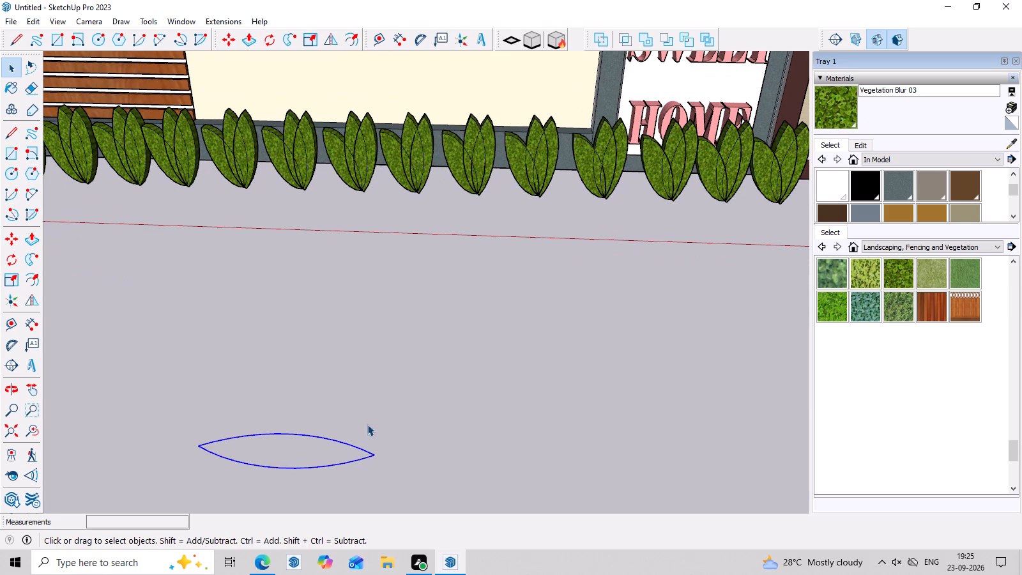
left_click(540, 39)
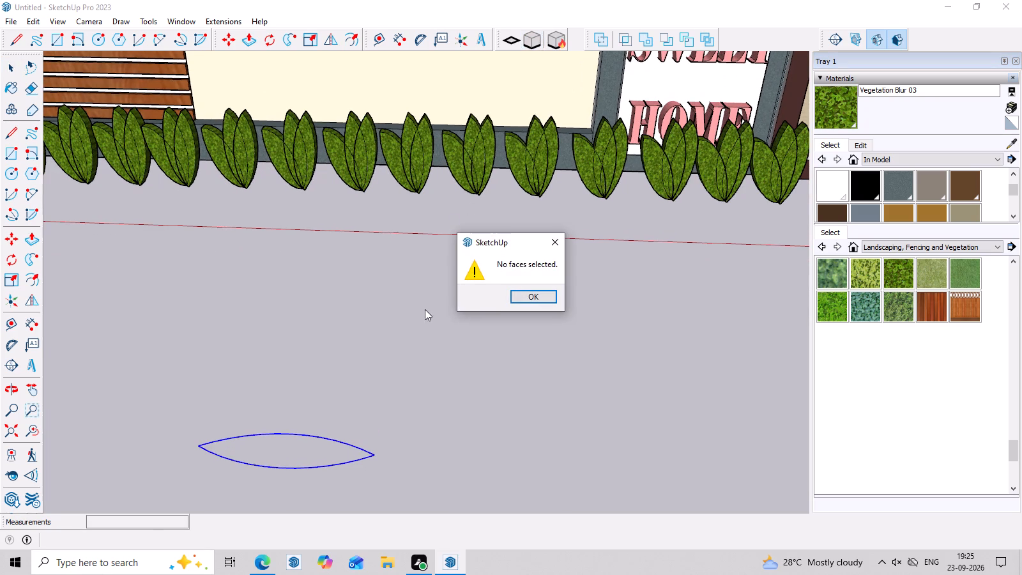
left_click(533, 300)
Delete the entire leaf-shaped outline from the ground in front of the plant row.
scroll(351, 415, "down", 3)
left_click_drag(392, 384, 337, 433)
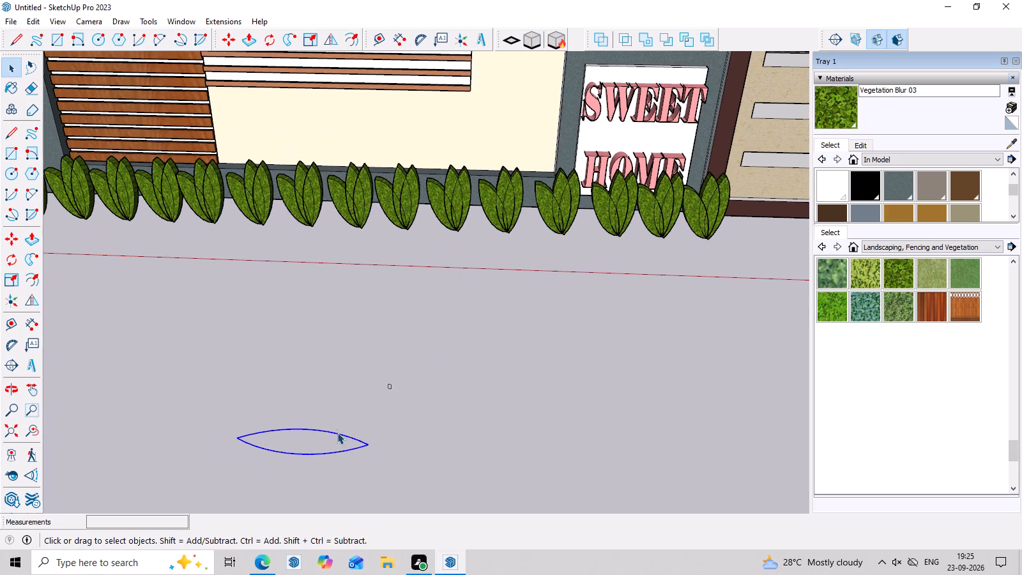
left_click_drag(337, 433, 238, 505)
key("Delete")
scroll(299, 449, "down", 2)
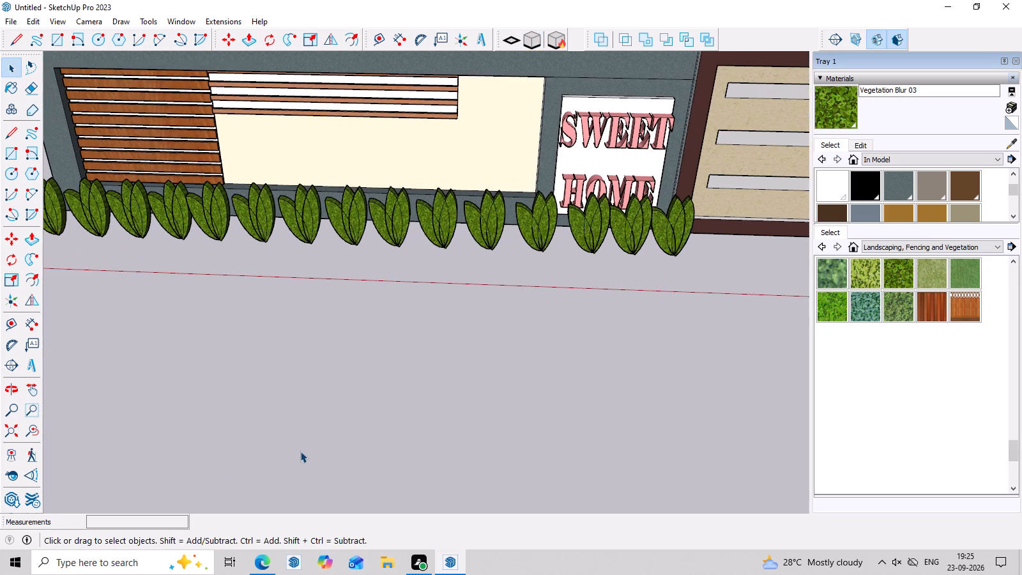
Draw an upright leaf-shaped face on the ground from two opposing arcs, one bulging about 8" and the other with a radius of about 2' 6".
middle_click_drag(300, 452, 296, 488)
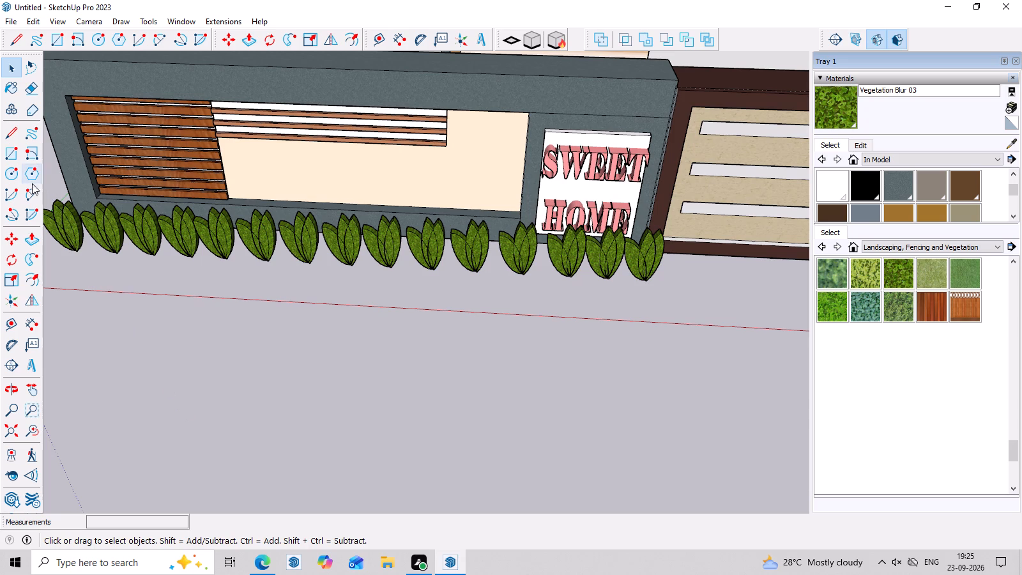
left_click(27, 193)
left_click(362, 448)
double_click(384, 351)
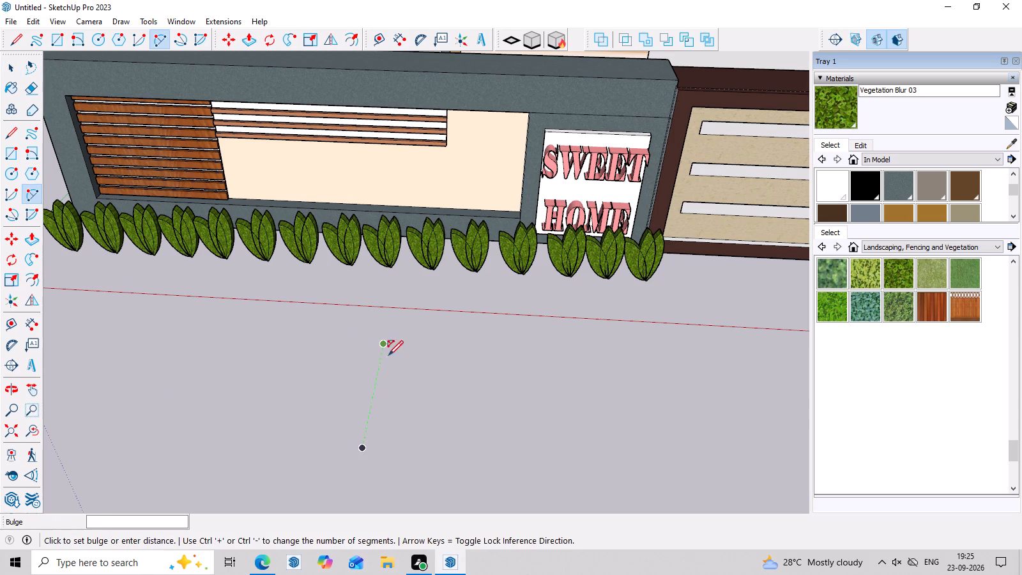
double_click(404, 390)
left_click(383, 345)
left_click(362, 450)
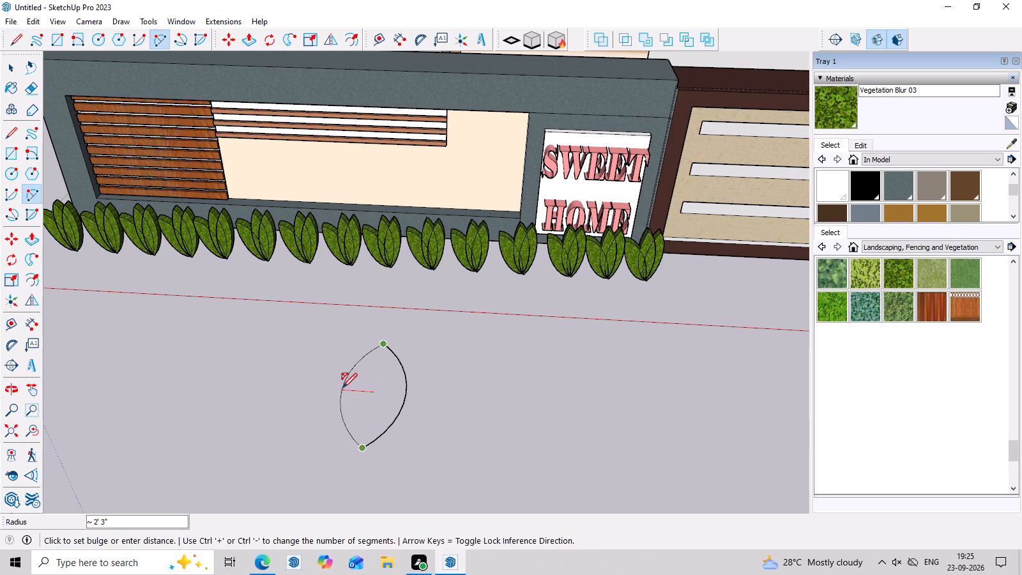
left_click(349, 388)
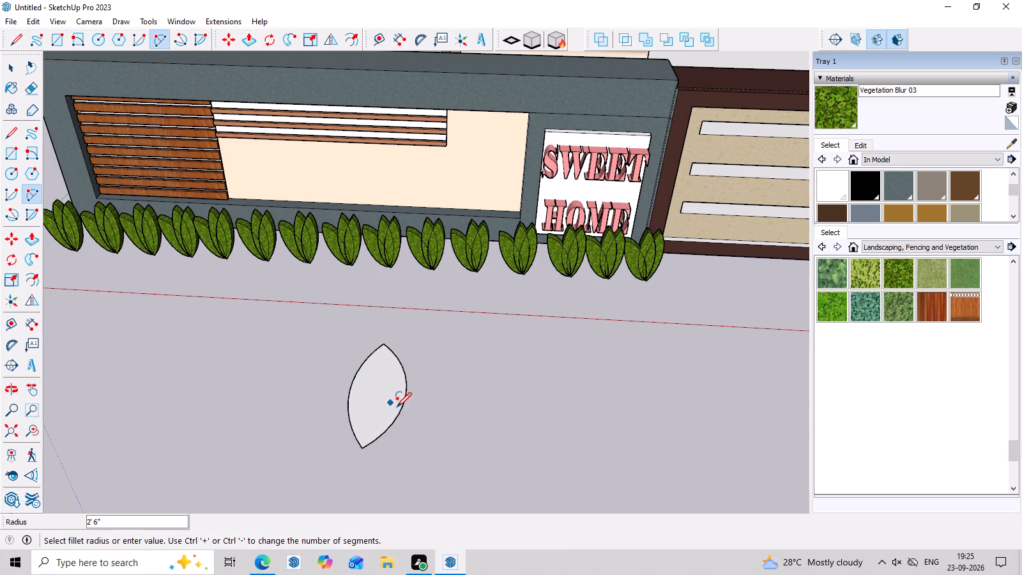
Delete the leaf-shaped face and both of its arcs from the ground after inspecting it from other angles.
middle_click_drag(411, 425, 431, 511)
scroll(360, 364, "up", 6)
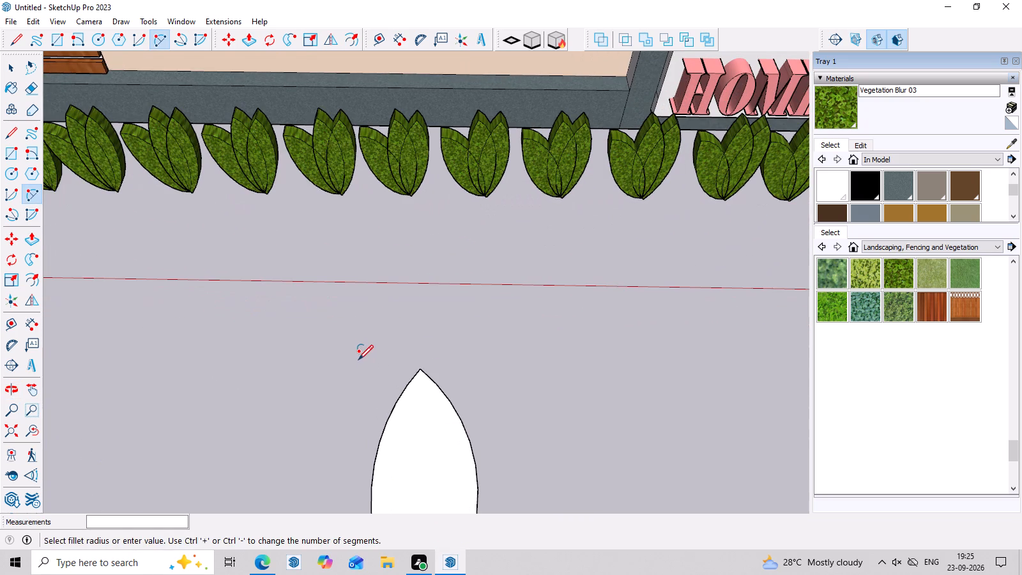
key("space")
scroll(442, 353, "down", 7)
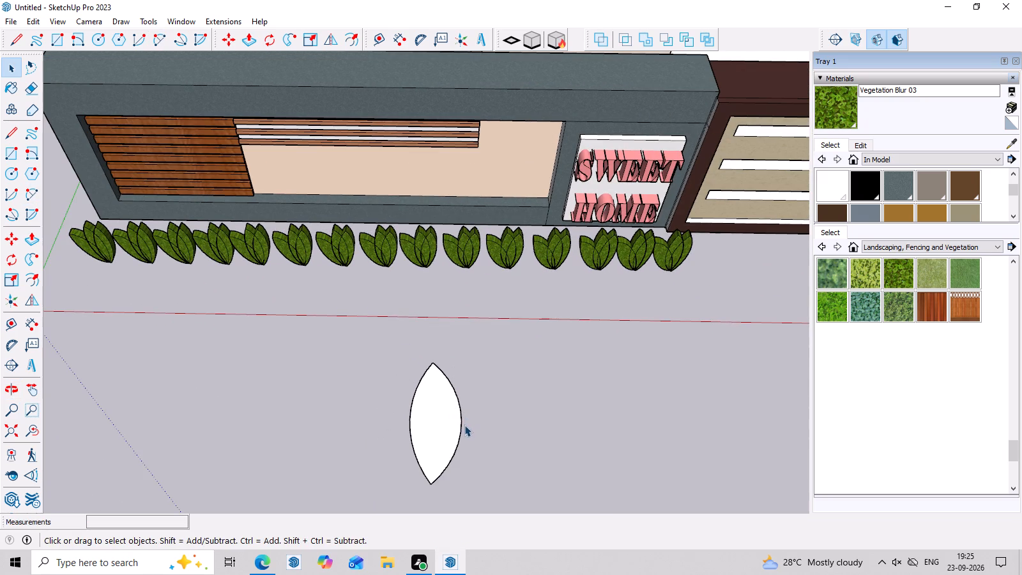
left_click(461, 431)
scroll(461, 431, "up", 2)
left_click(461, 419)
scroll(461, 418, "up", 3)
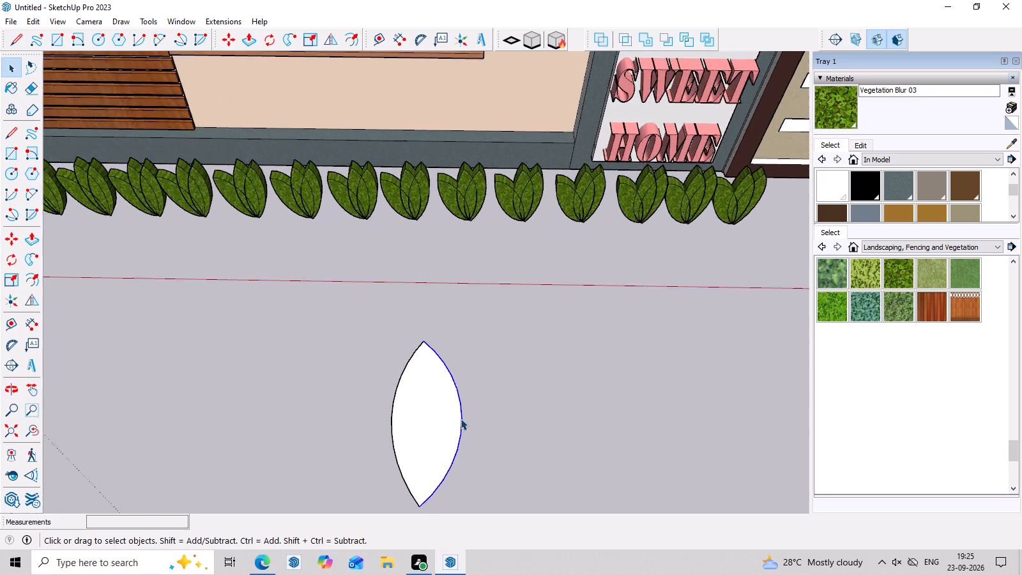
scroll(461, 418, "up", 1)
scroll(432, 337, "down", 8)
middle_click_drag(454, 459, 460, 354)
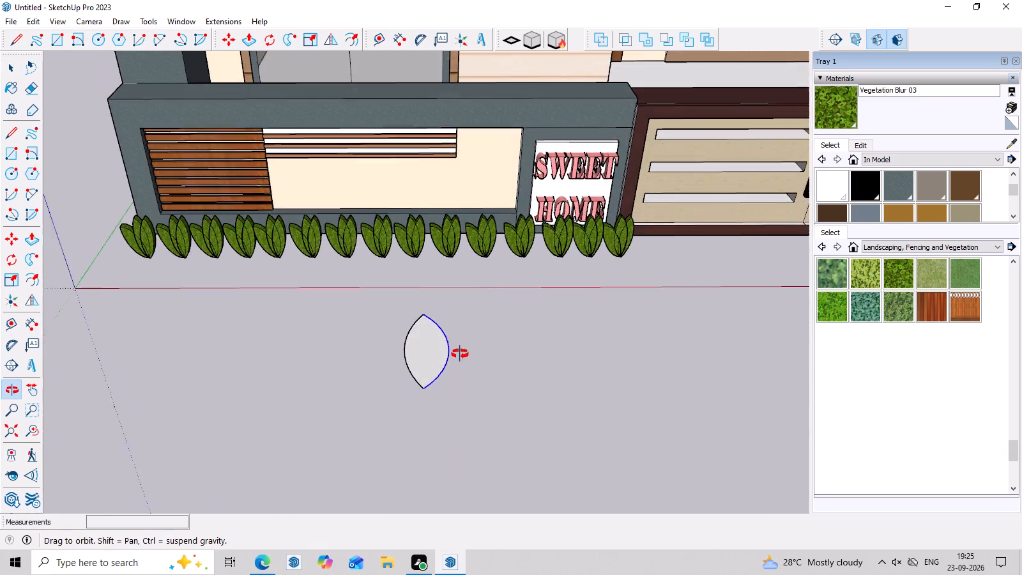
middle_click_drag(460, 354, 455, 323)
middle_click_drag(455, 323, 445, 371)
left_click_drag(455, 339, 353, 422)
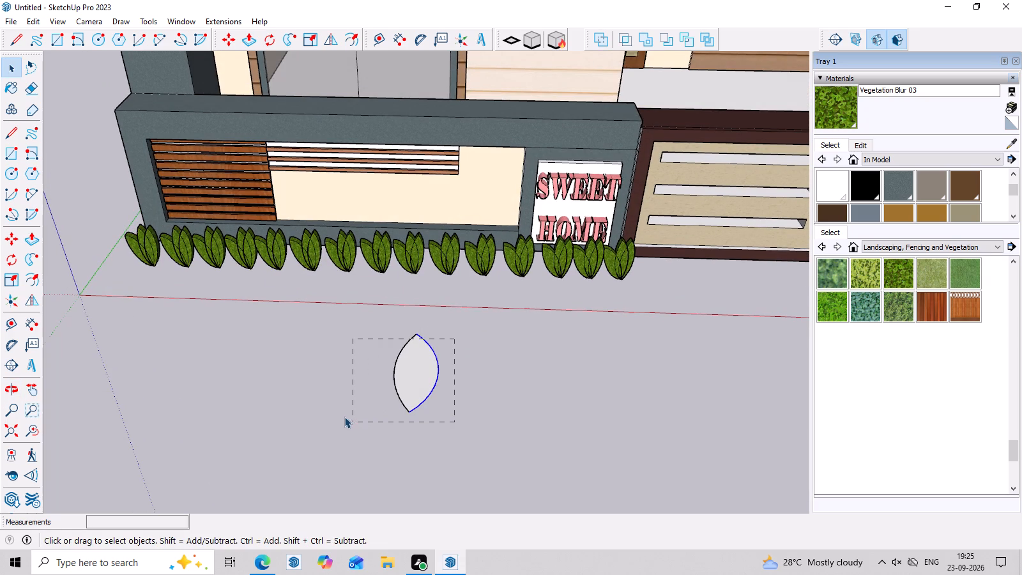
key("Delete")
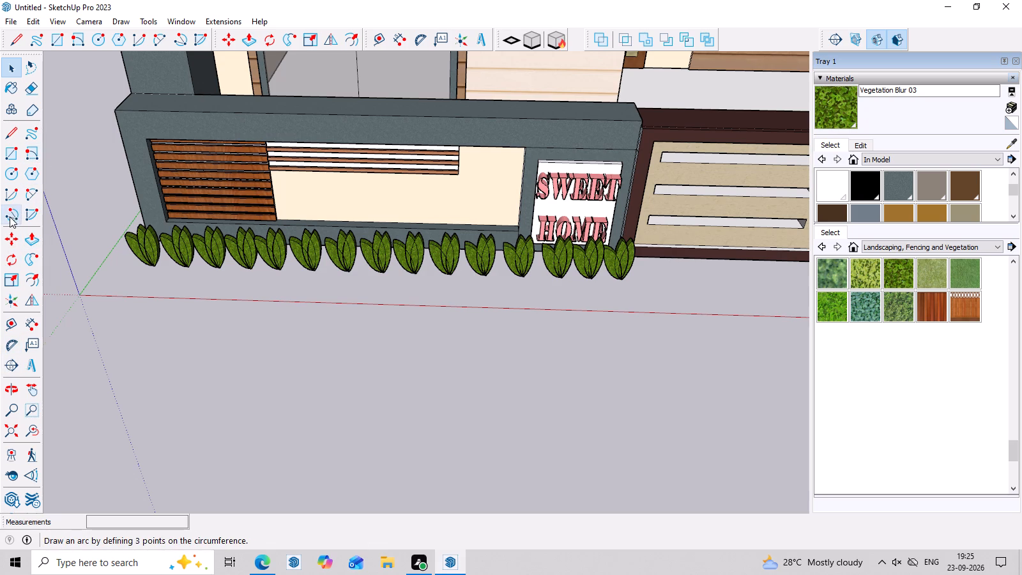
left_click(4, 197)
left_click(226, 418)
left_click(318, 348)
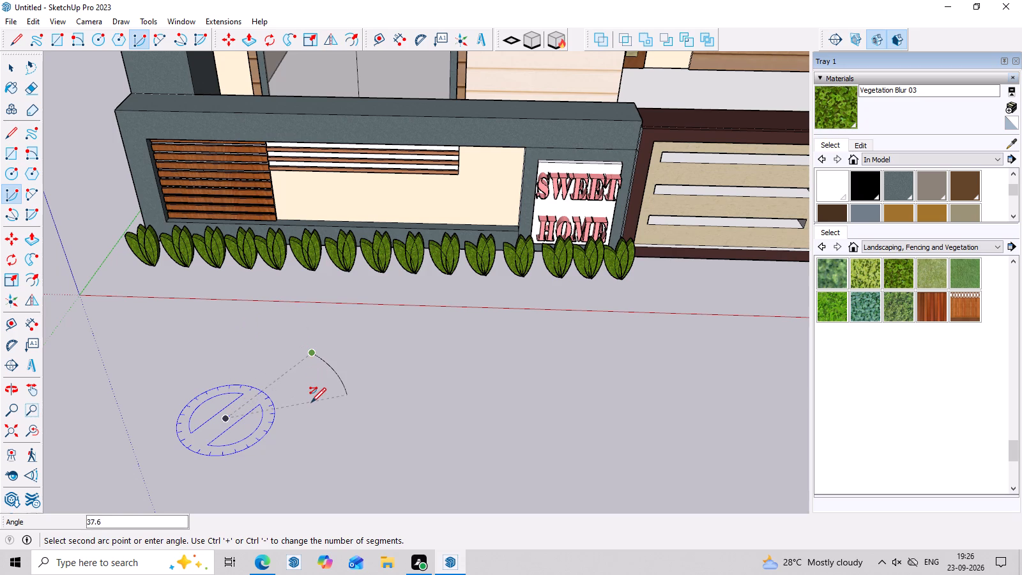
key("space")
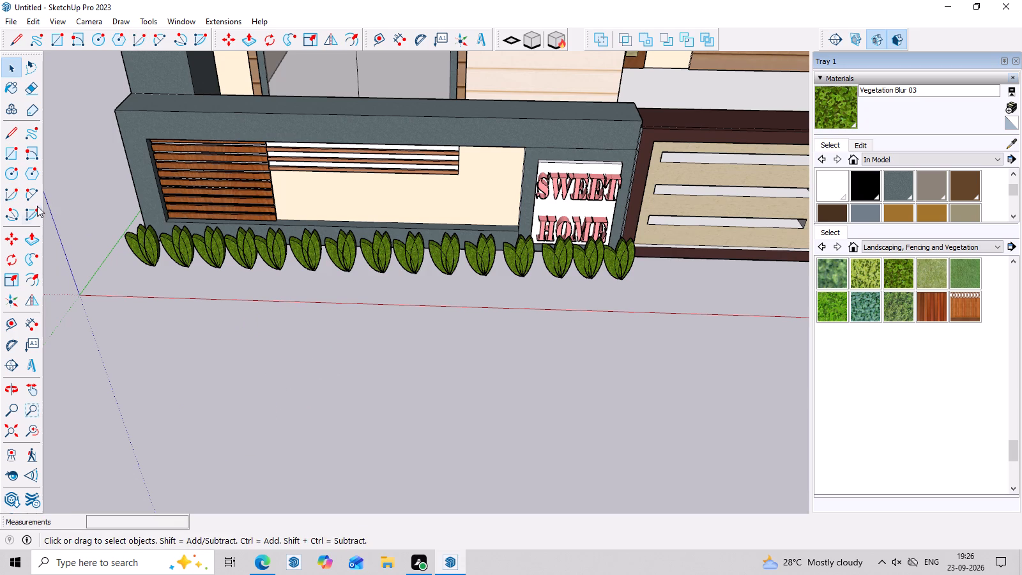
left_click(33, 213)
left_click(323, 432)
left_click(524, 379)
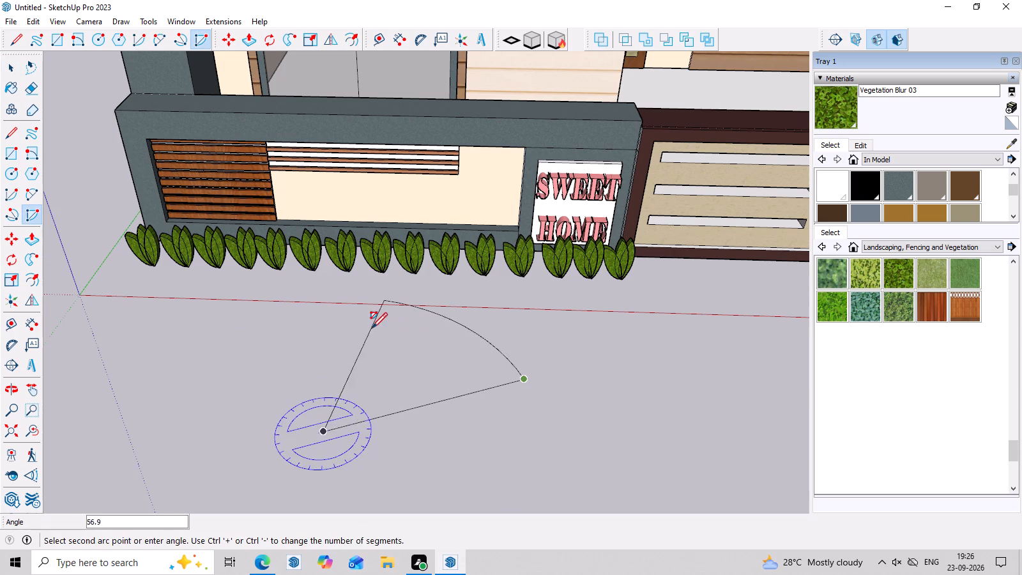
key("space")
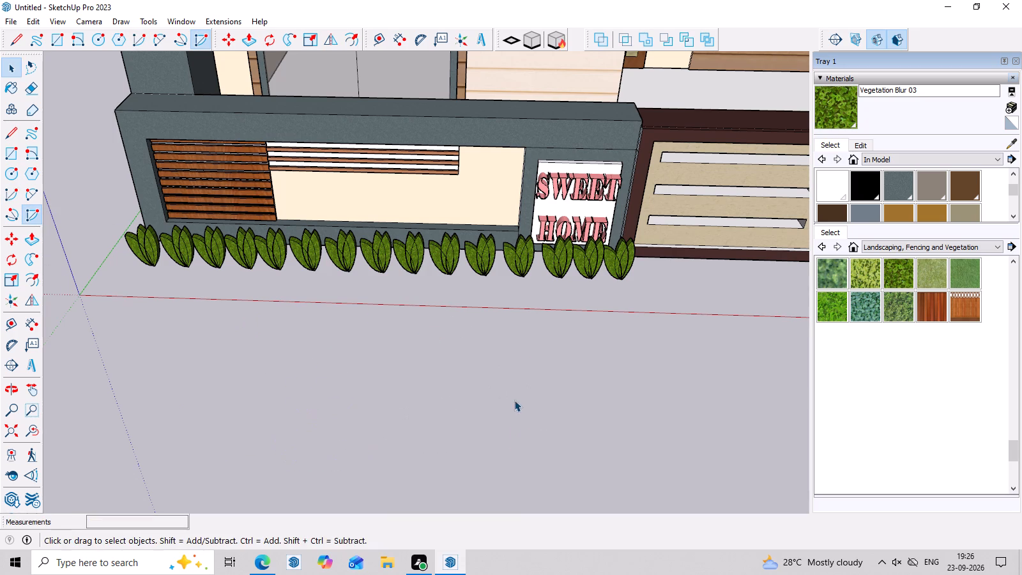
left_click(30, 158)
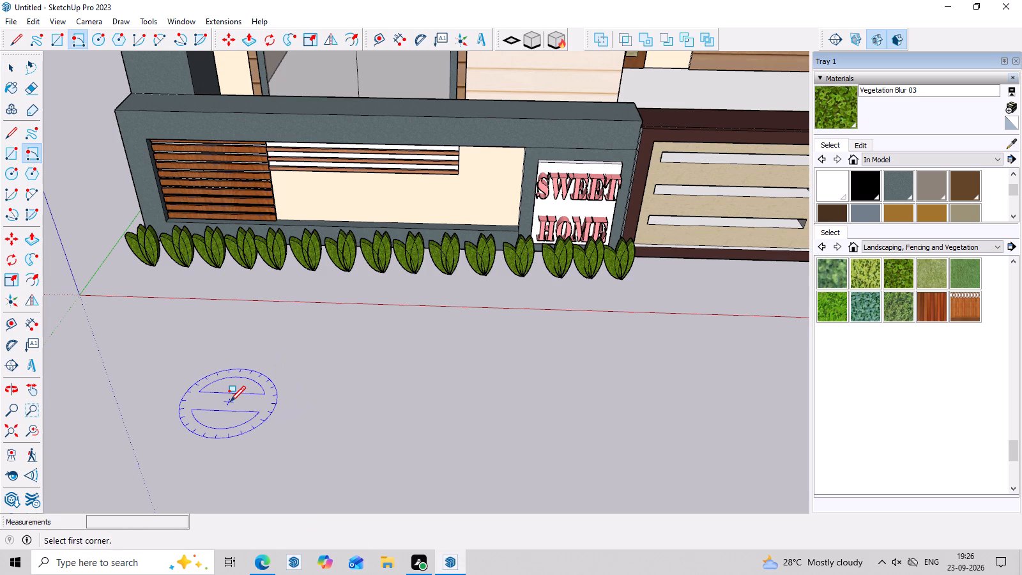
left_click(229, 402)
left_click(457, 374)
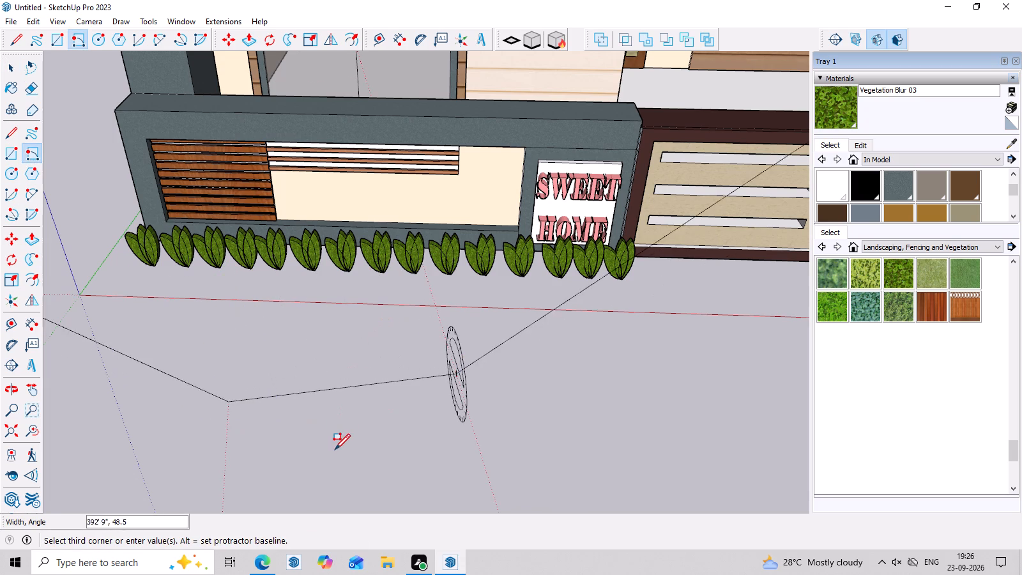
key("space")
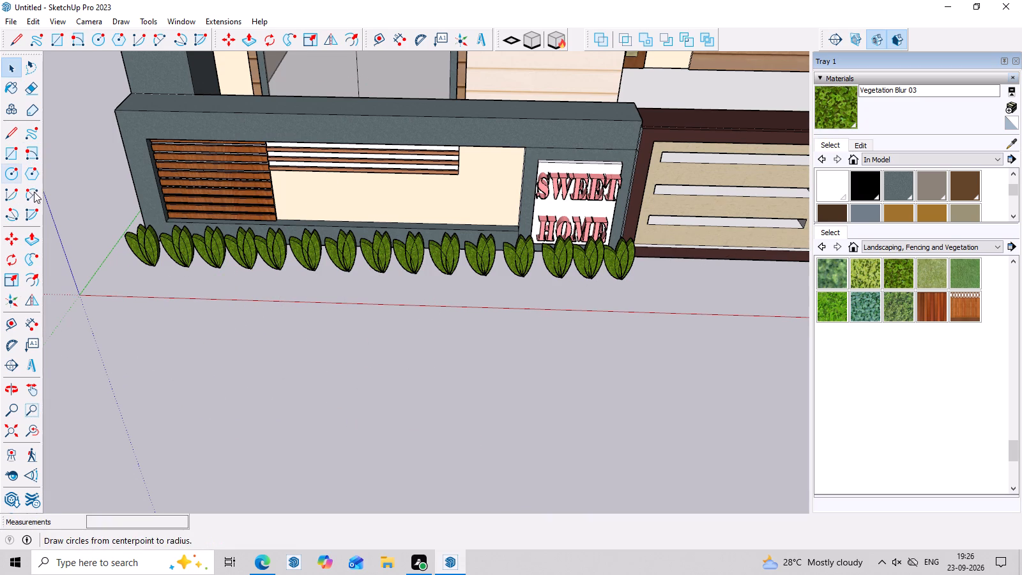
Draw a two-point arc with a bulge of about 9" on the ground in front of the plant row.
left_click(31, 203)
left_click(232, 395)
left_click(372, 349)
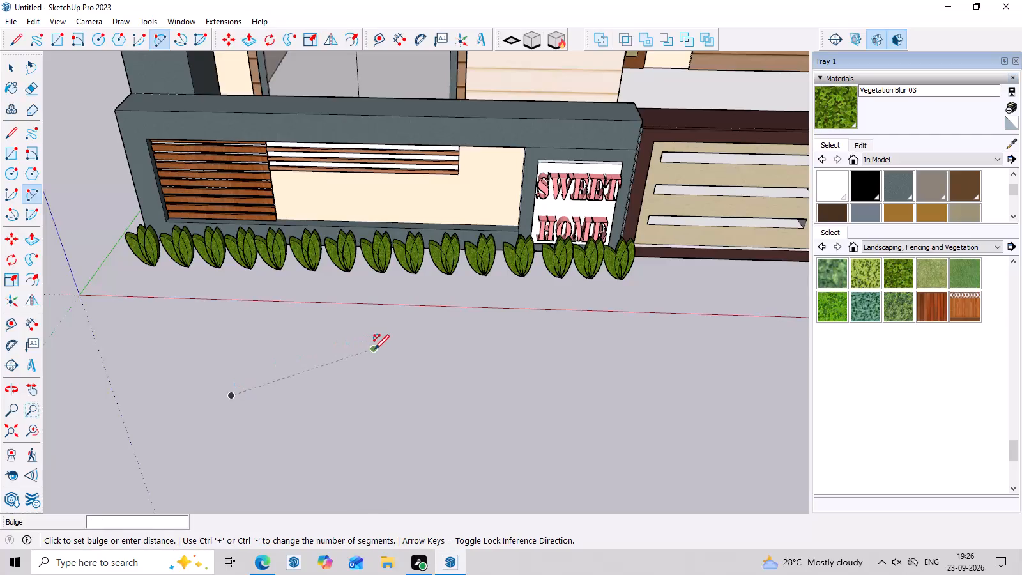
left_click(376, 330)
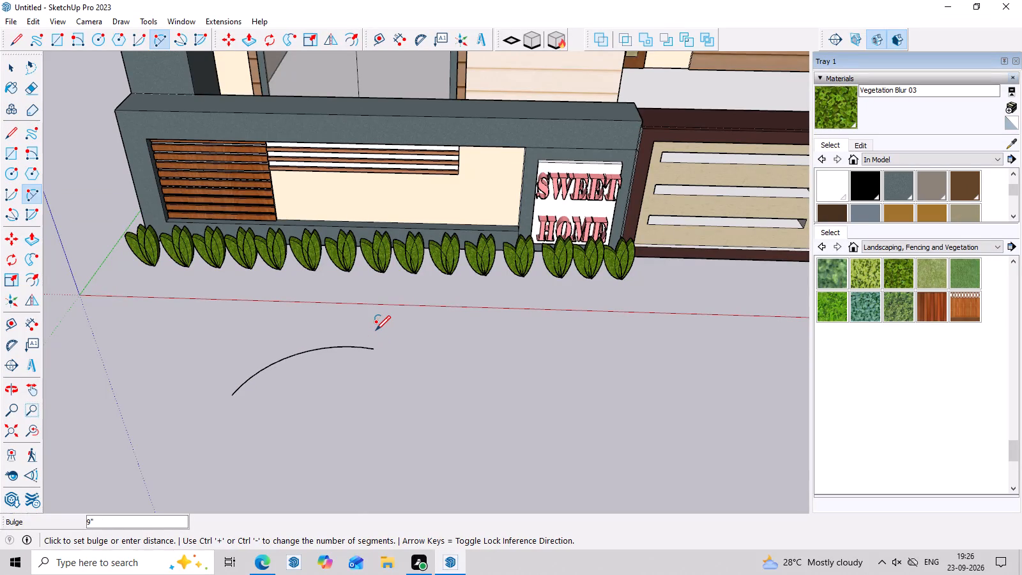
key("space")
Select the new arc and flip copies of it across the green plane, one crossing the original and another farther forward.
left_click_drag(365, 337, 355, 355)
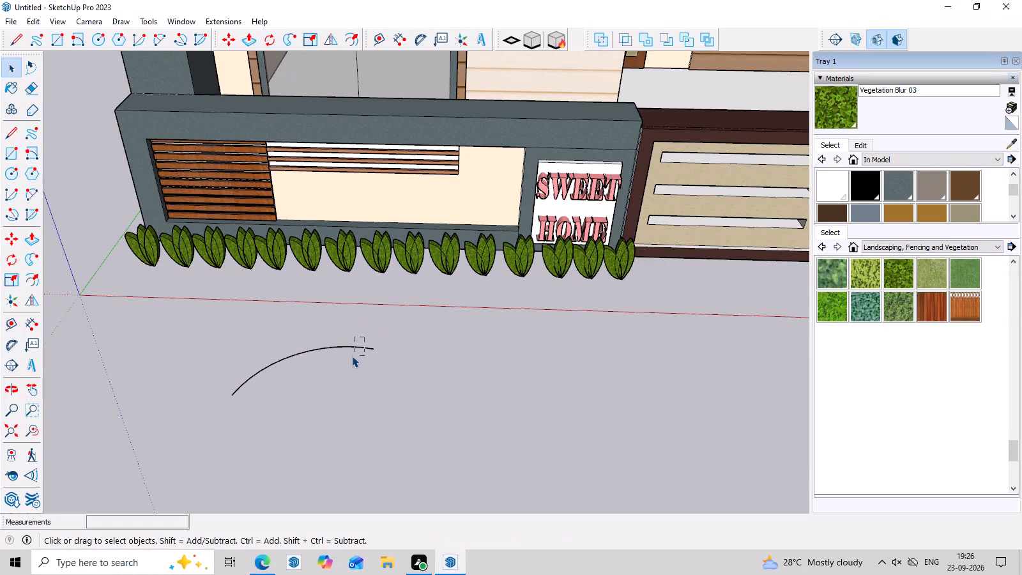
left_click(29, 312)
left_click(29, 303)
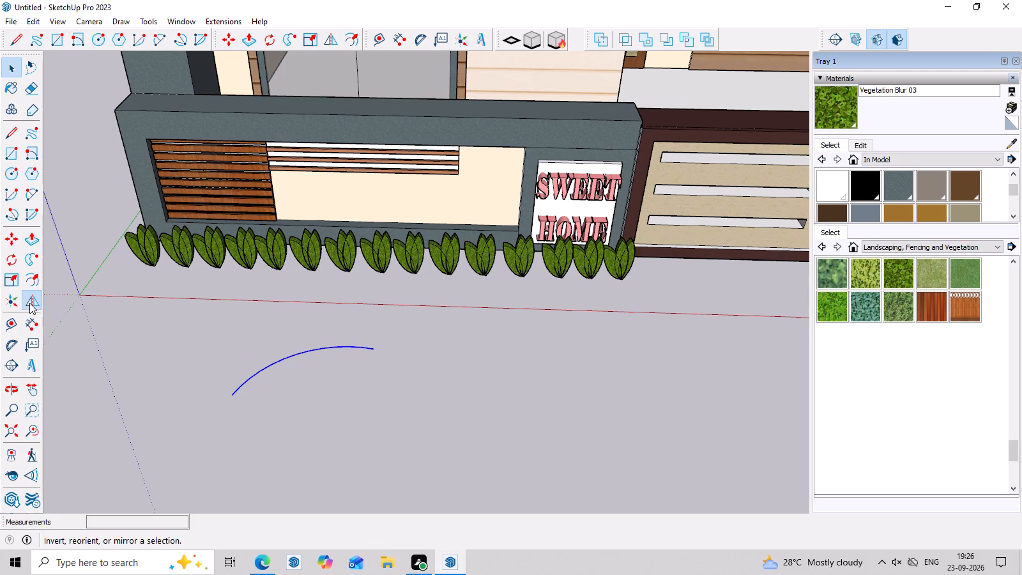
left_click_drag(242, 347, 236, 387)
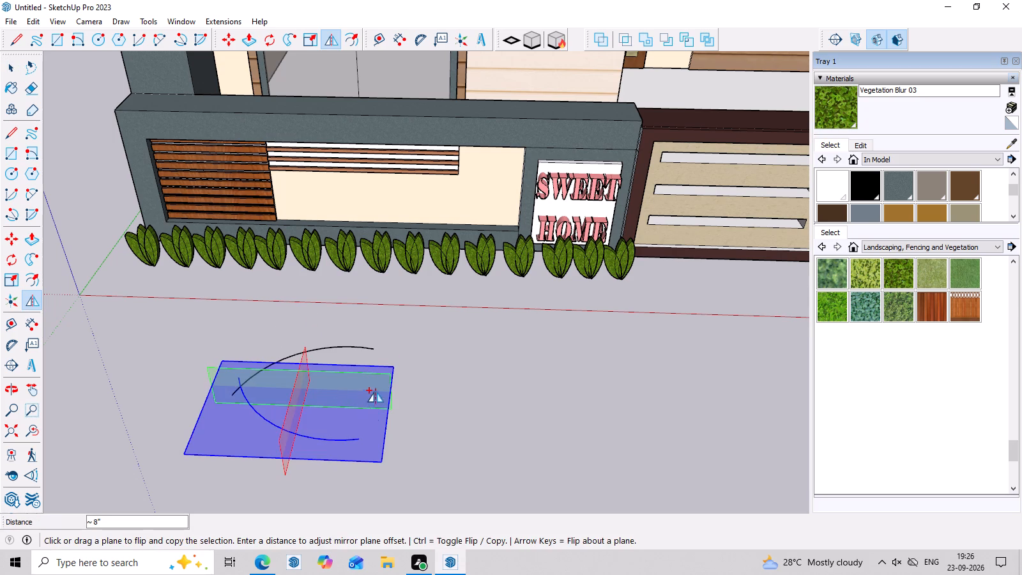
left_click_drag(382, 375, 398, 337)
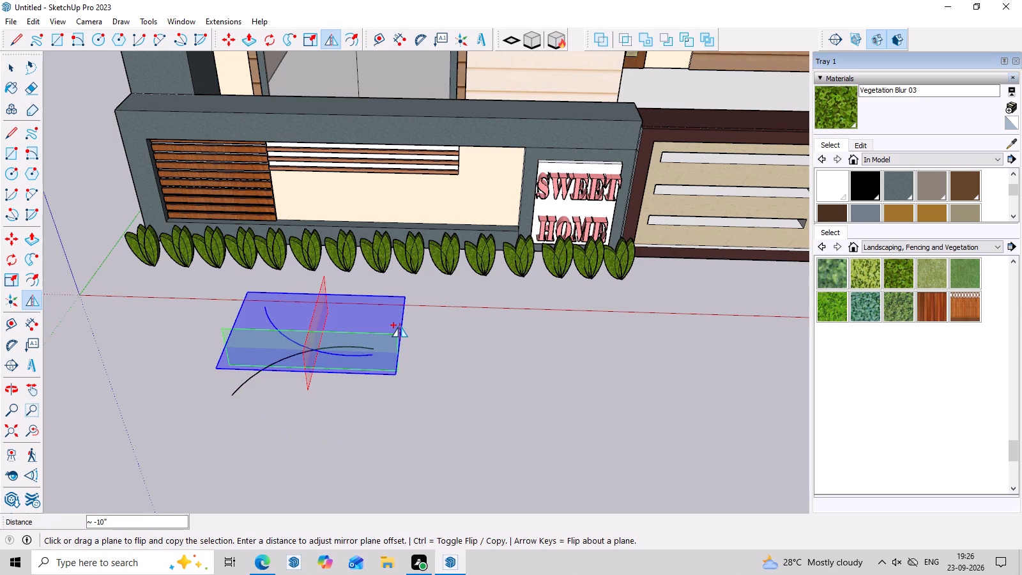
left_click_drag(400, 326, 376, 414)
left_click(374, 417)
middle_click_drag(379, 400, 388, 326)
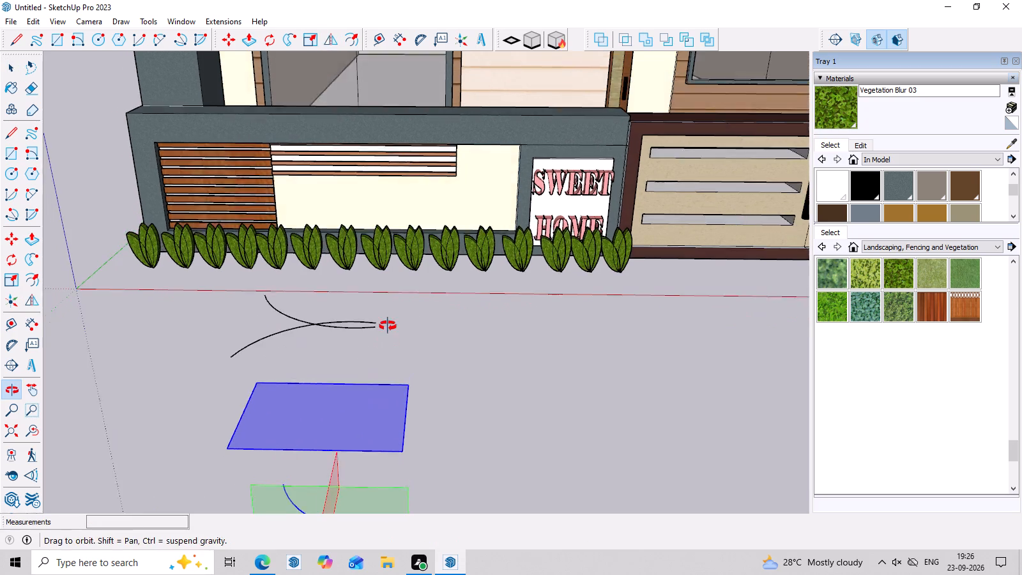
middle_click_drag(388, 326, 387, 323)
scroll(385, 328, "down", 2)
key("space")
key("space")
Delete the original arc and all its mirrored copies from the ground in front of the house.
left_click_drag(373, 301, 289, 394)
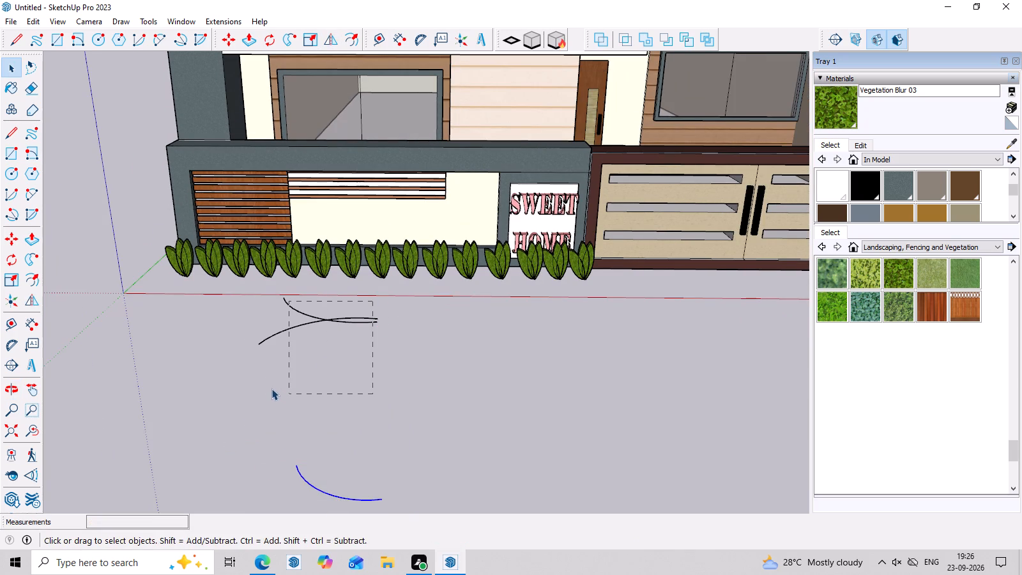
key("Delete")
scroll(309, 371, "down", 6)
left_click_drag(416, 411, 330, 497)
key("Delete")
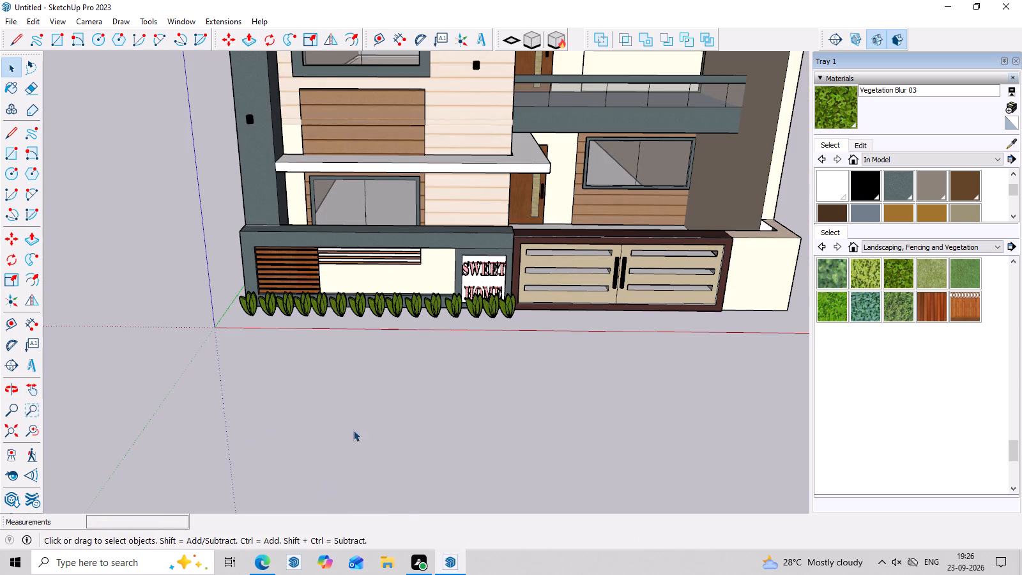
Draw two overlapping circles on the ground in front of the plant row, the second centred on the first's edge with about 1' radius.
scroll(356, 408, "down", 3)
middle_click_drag(355, 411, 367, 494)
scroll(326, 369, "up", 14)
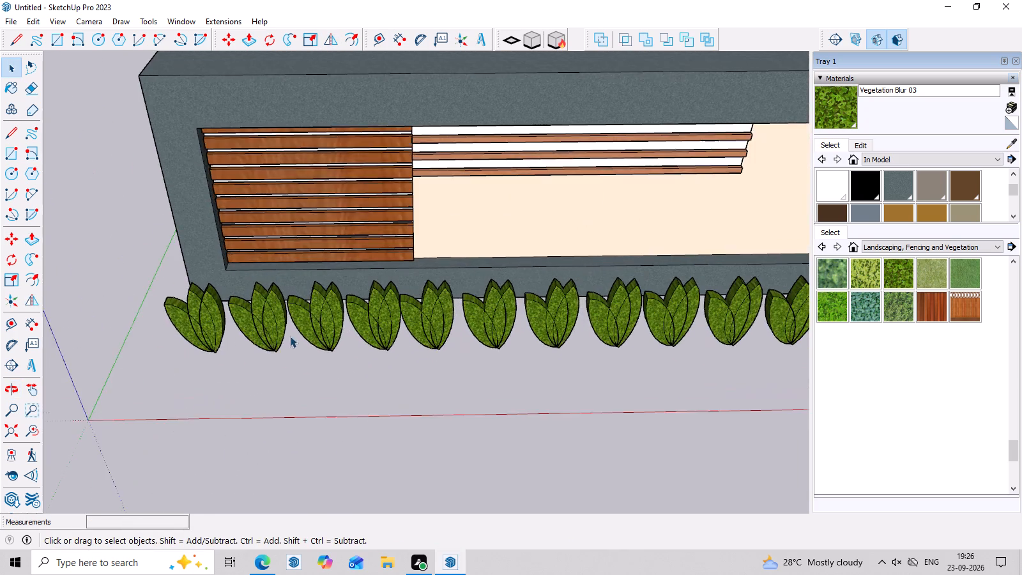
scroll(290, 336, "up", 1)
middle_click_drag(277, 370, 312, 210)
scroll(266, 305, "up", 4)
scroll(257, 295, "down", 9)
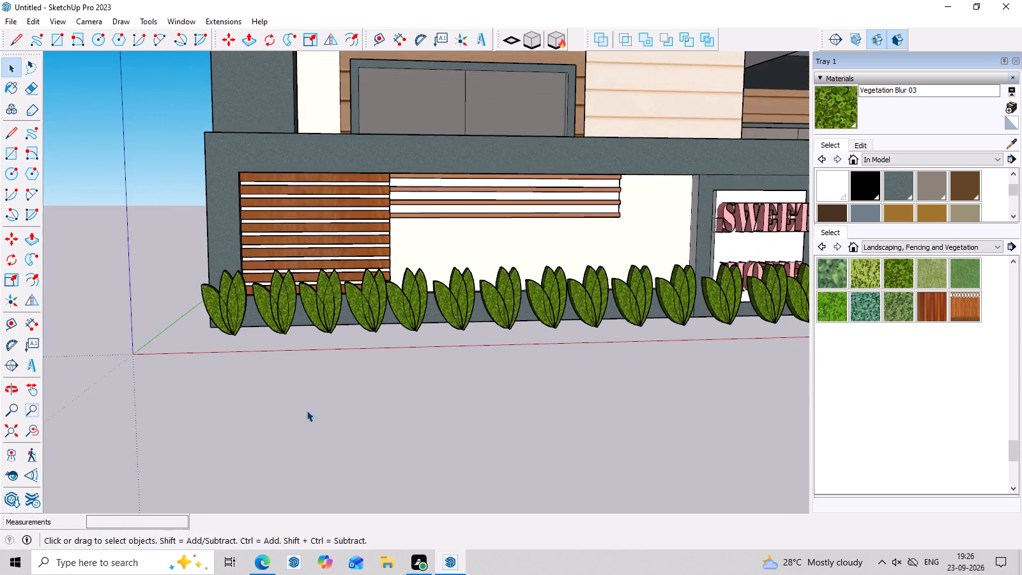
left_click(11, 178)
left_click(350, 445)
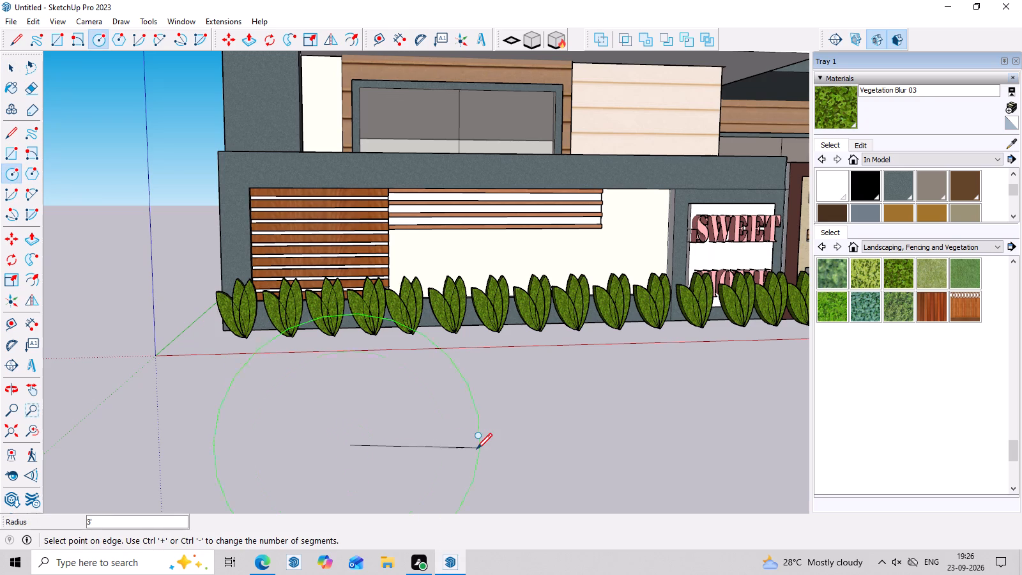
left_click(406, 448)
left_click(406, 447)
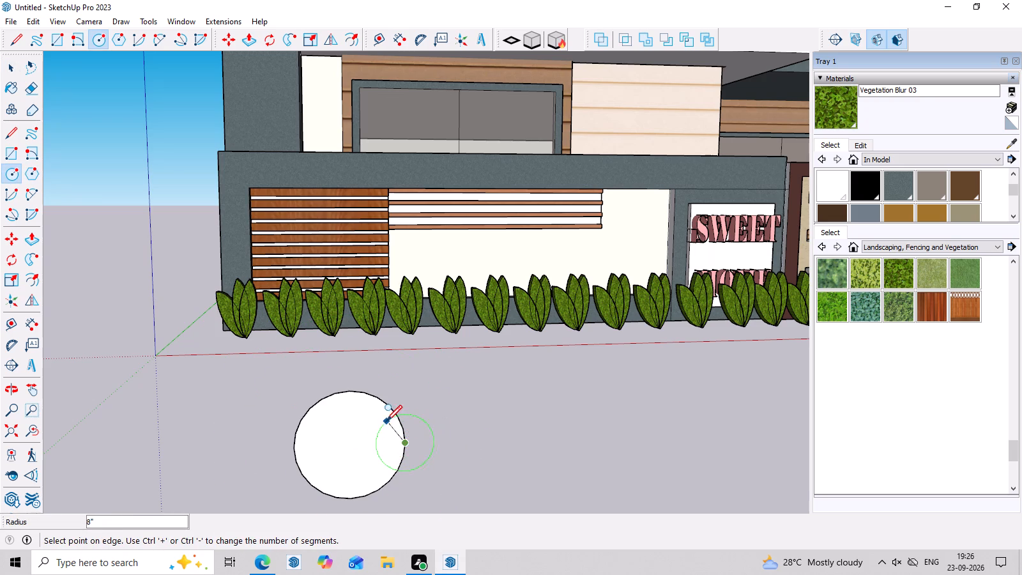
left_click(441, 416)
key("space")
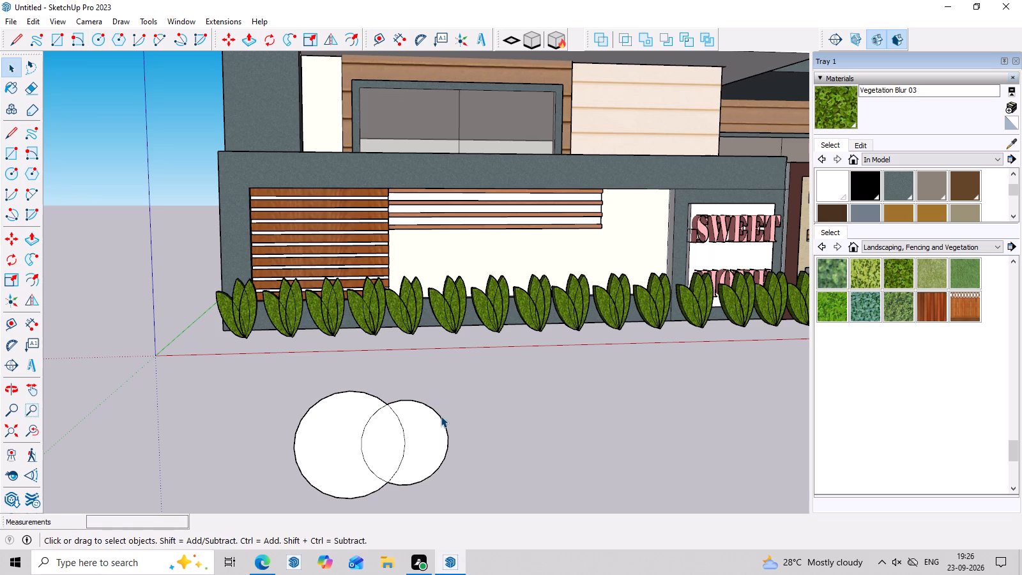
Erase the outer arcs of both circles, keeping only the leaf-shaped face where they overlap.
key("e")
left_click_drag(423, 371, 422, 477)
left_click_drag(369, 387, 340, 408)
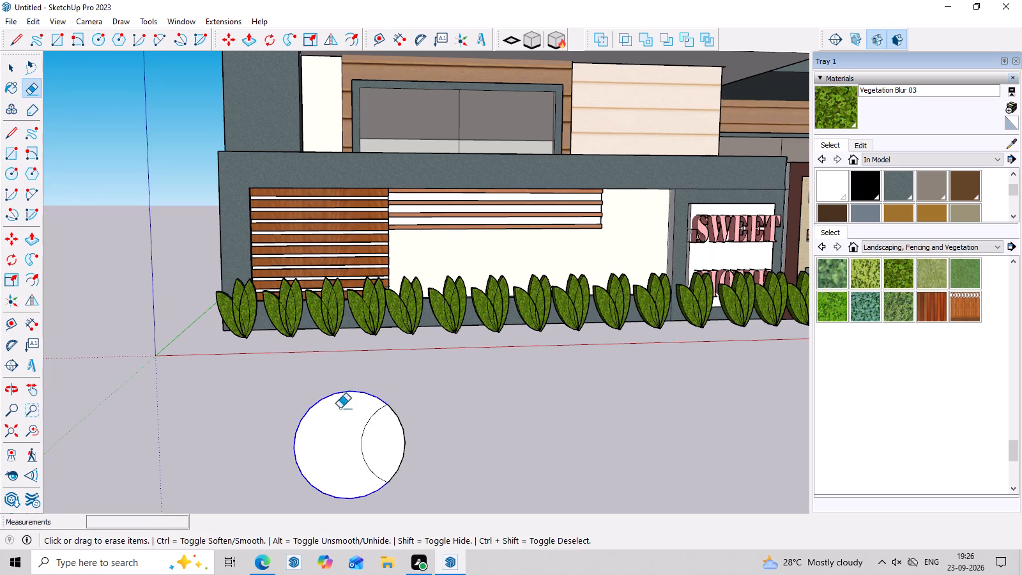
left_click_drag(340, 408, 320, 450)
left_click_drag(329, 430, 332, 467)
Scale the leaf-shaped face longer along the green axis by about 1.26 and narrow it along the red axis.
key("space")
left_click_drag(415, 428, 409, 429)
left_click(342, 451)
left_click_drag(488, 397, 473, 406)
left_click_drag(430, 429, 349, 467)
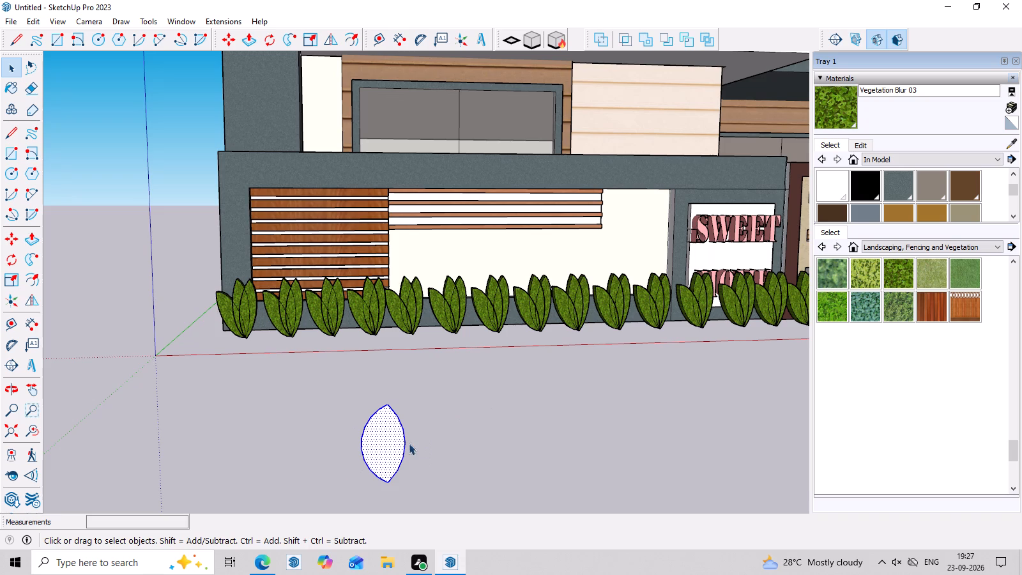
key("s")
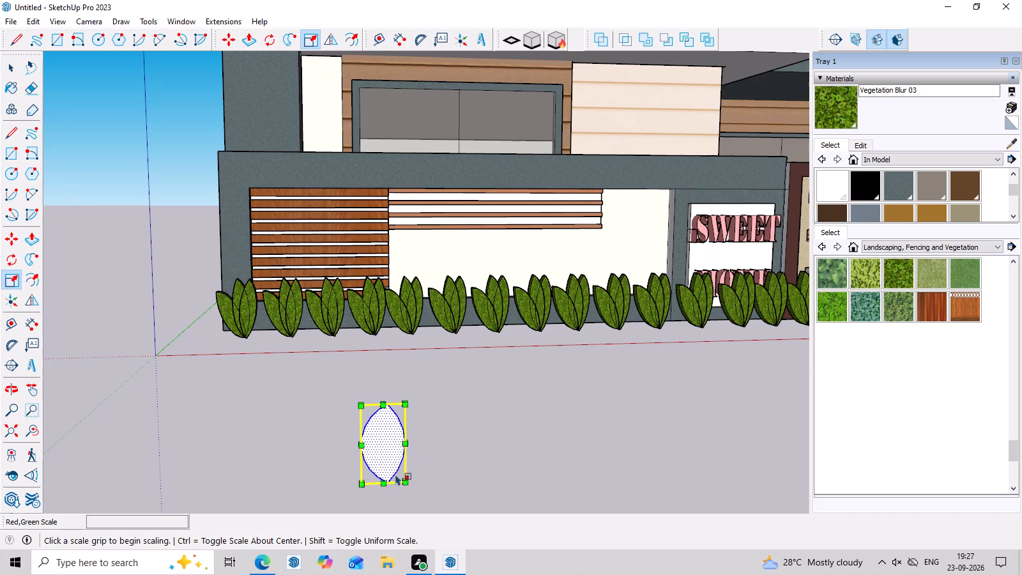
left_click_drag(385, 480, 385, 487)
left_click_drag(385, 489, 385, 509)
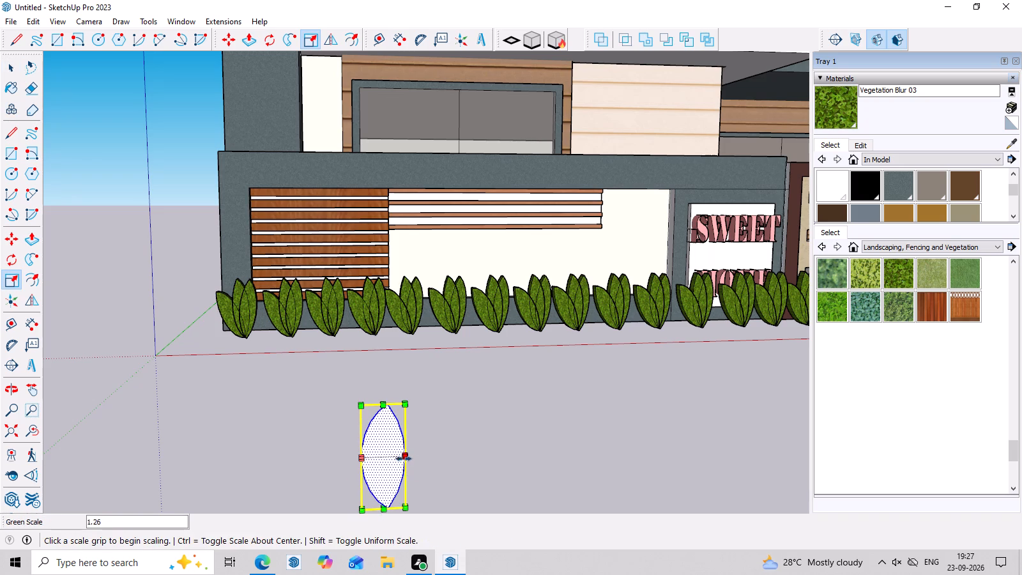
left_click_drag(405, 457, 387, 459)
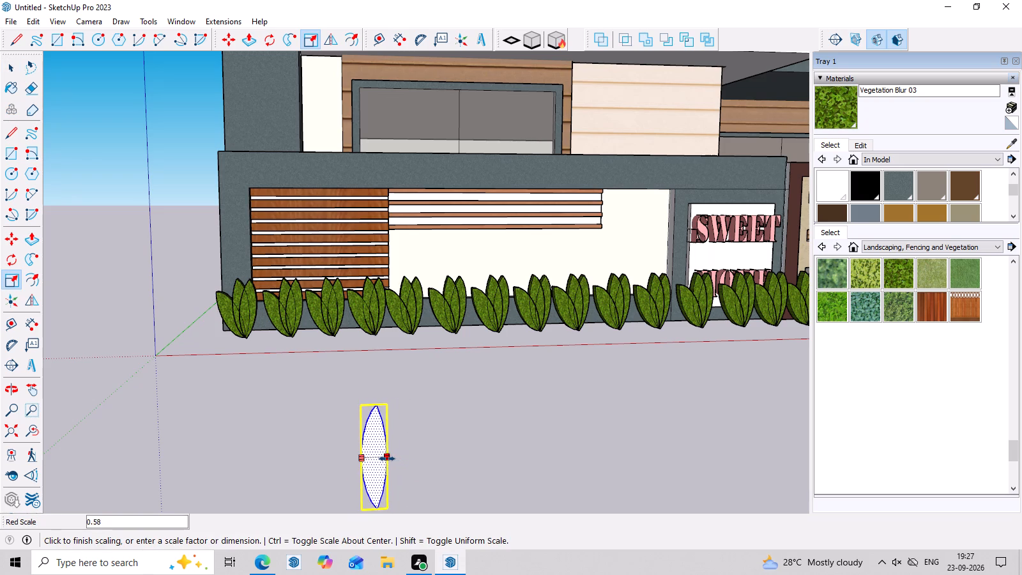
left_click_drag(387, 459, 385, 459)
scroll(388, 463, "down", 2)
middle_click_drag(406, 479, 426, 470)
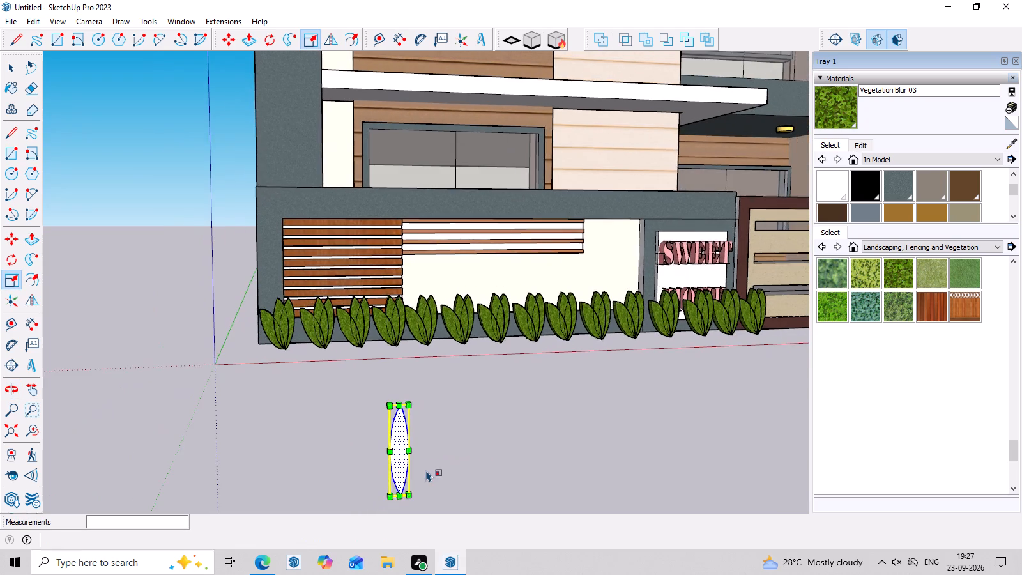
Narrow the leaf-shaped face again with a red-axis scale of about 0.50.
scroll(416, 442, "up", 5)
scroll(394, 395, "up", 2)
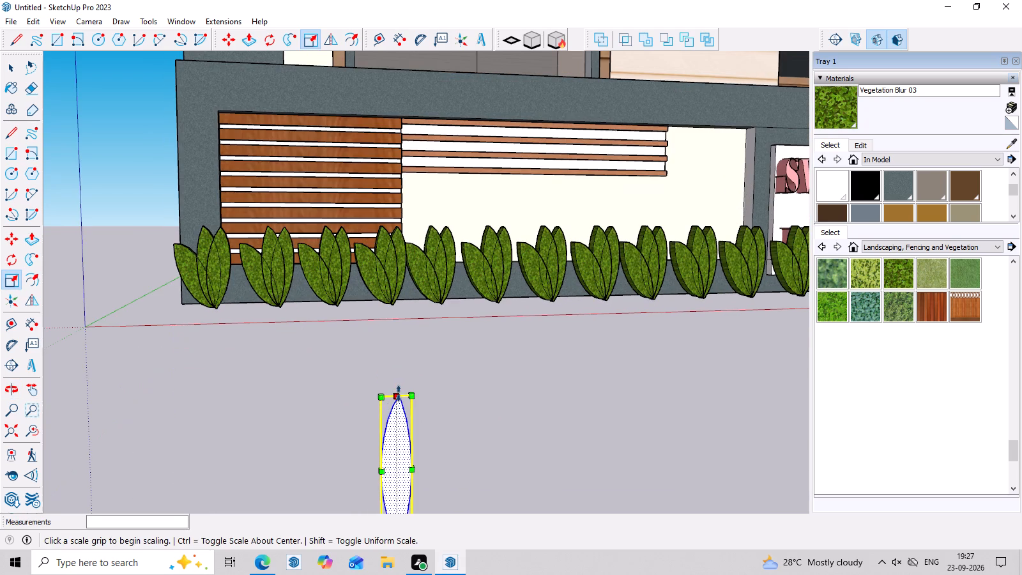
left_click(399, 393)
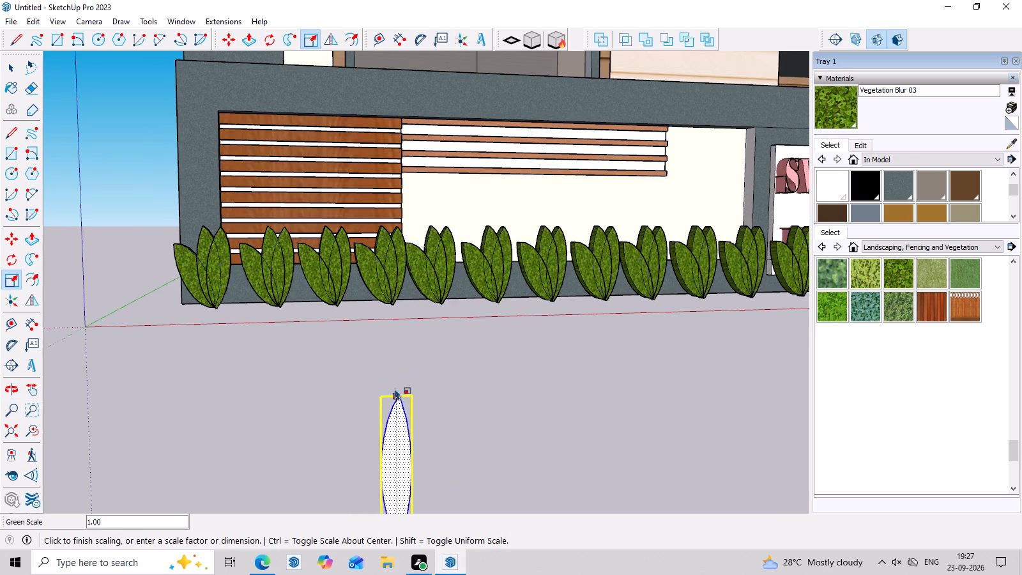
scroll(397, 394, "down", 6)
middle_click_drag(444, 476, 420, 457)
scroll(380, 427, "up", 3)
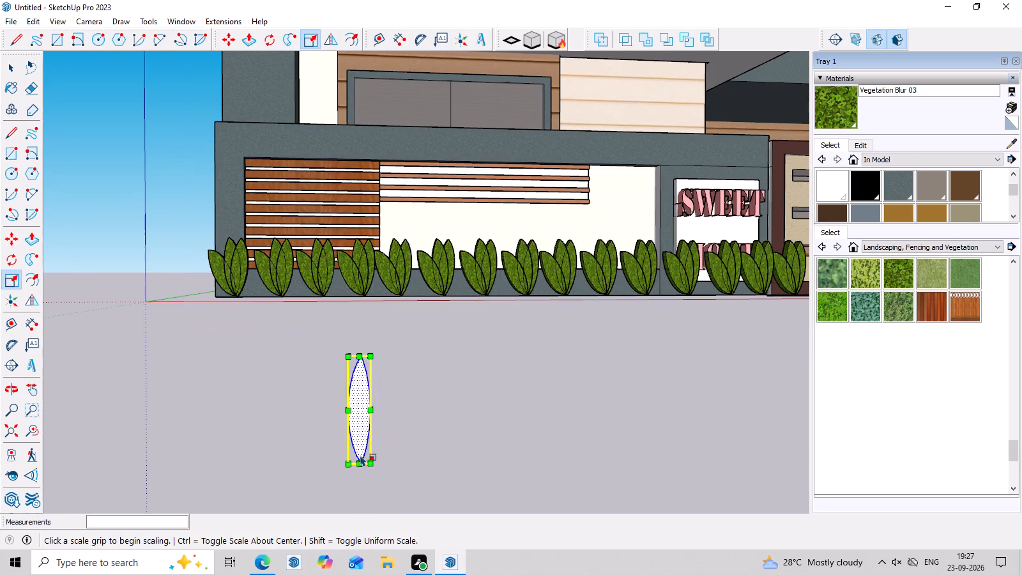
left_click_drag(370, 407, 363, 411)
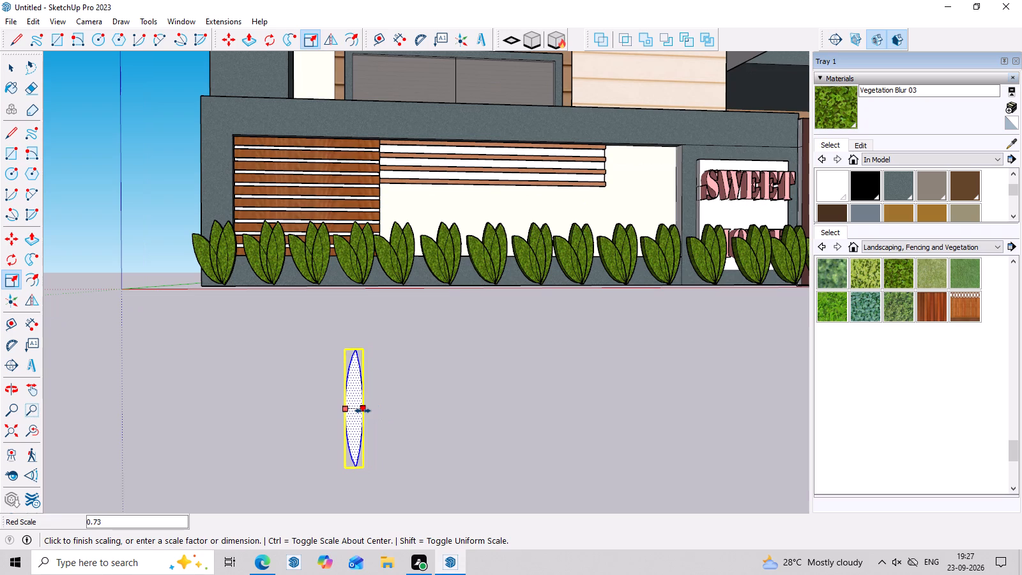
left_click_drag(363, 411, 358, 411)
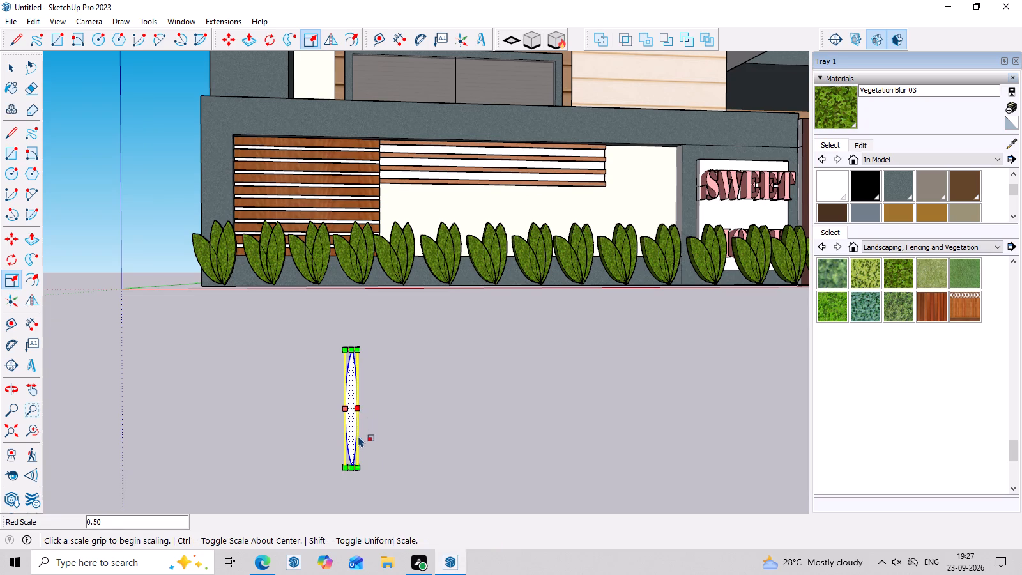
Select the whole slender leaf shape and make it a group.
scroll(358, 438, "up", 3)
key("space")
left_click_drag(446, 327, 263, 434)
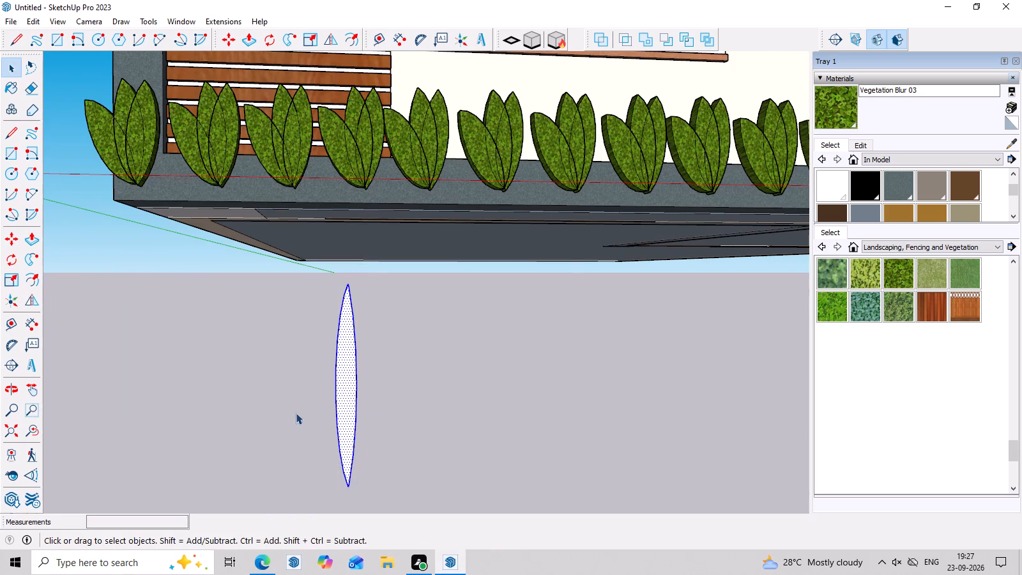
right_click(342, 395)
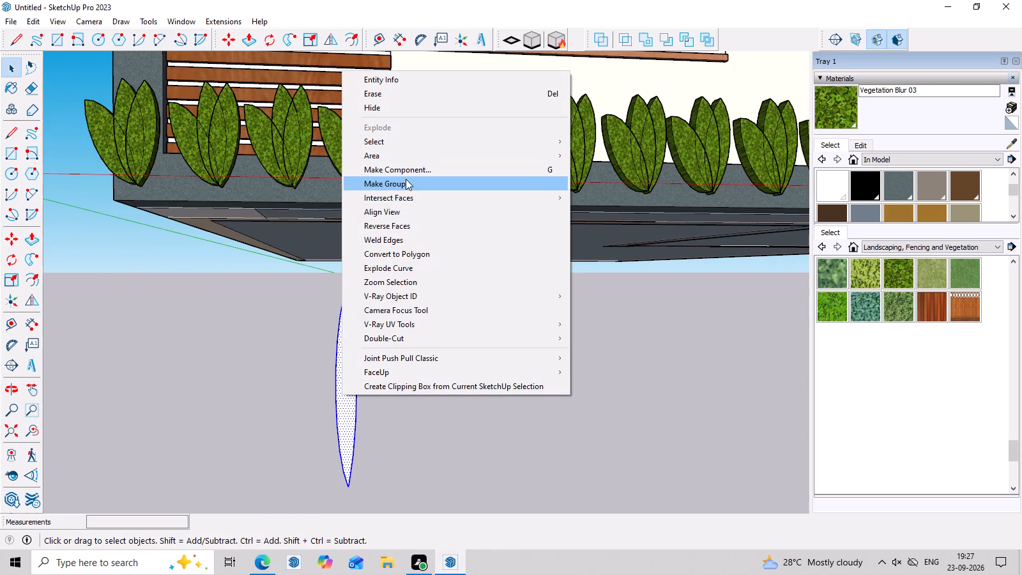
left_click(405, 188)
Paint the leaf group with the Vegetation Grass Artificial material.
scroll(358, 399, "down", 3)
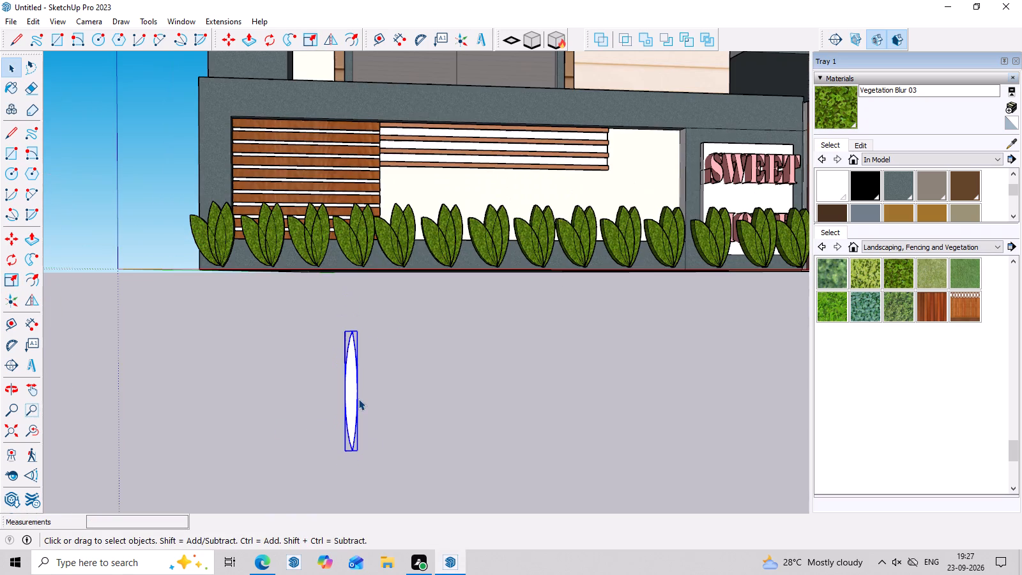
scroll(940, 292, "up", 3)
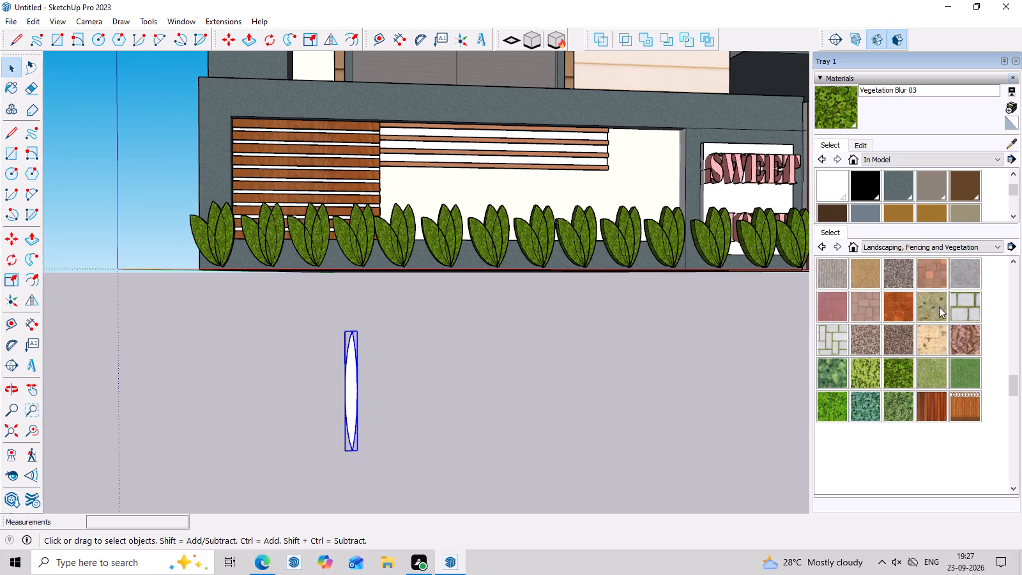
left_click(963, 379)
left_click(353, 385)
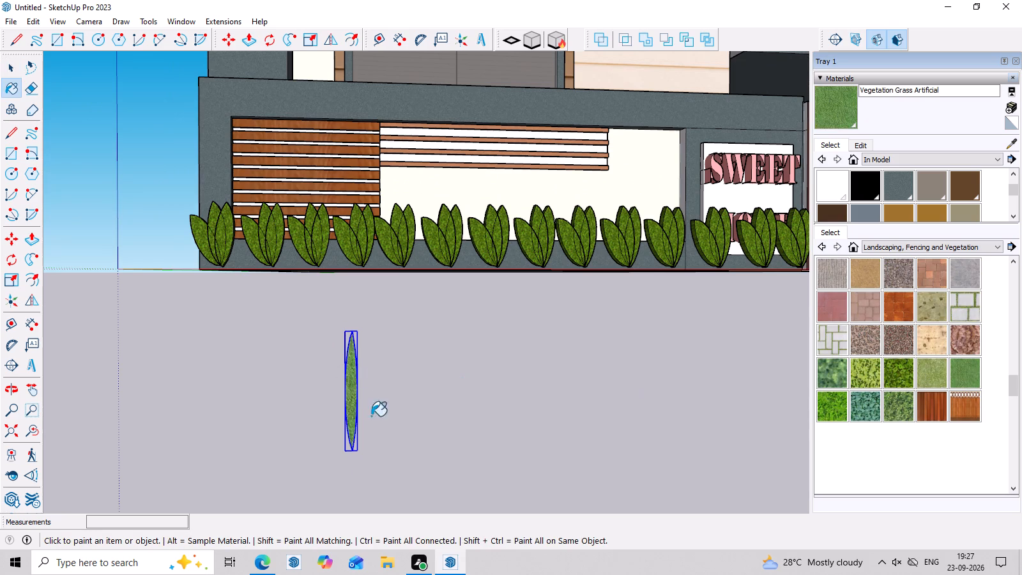
scroll(391, 429, "down", 2)
key("space")
middle_click_drag(392, 401, 392, 410)
left_click(392, 411)
Rotate the leaf group flat on the ground to an angle of 135.0 degrees.
scroll(378, 434, "up", 2)
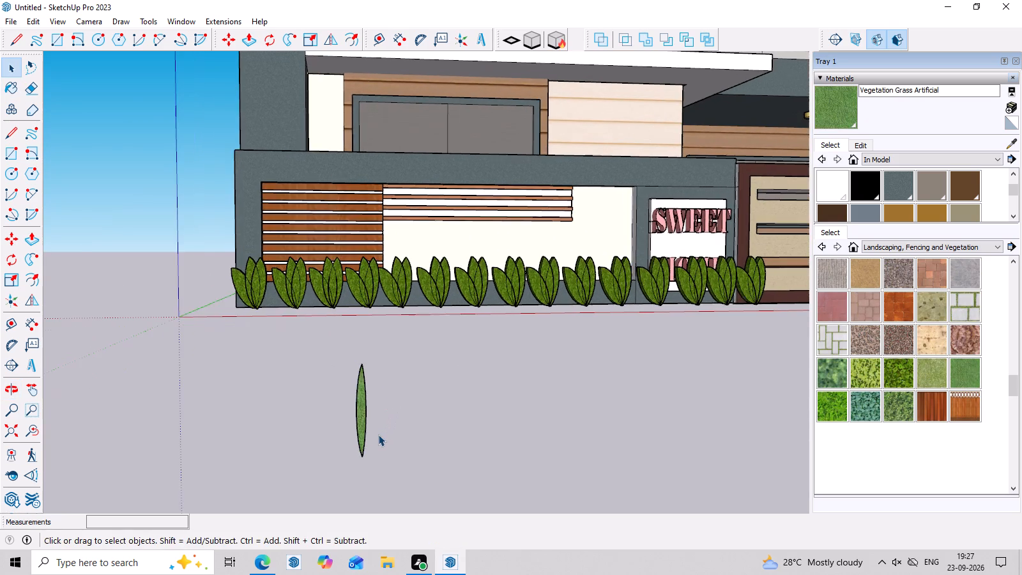
scroll(372, 430, "up", 3)
middle_click_drag(369, 416, 381, 454)
left_click_drag(432, 413, 365, 476)
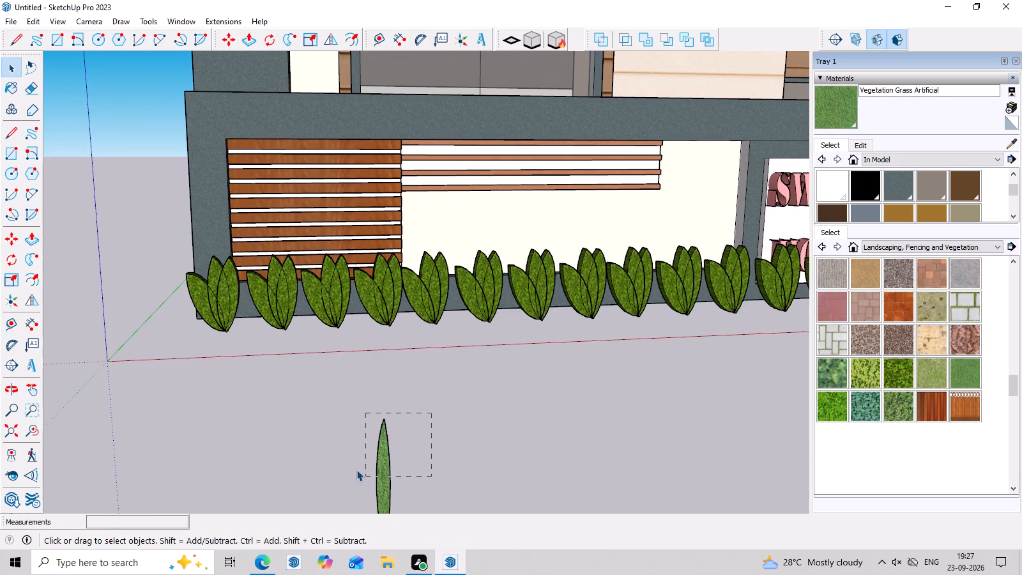
key("m")
scroll(455, 393, "down", 5)
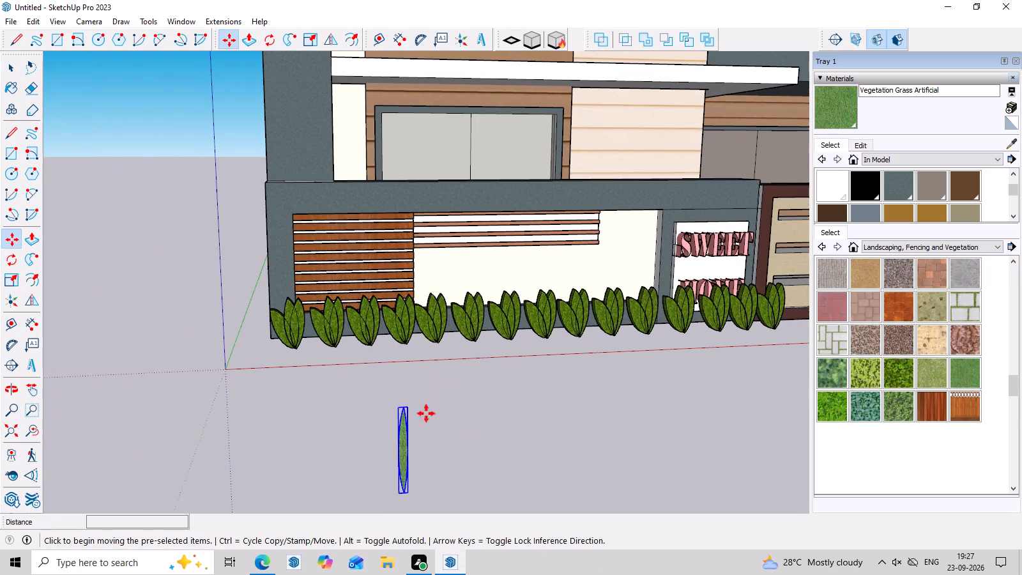
left_click(405, 487)
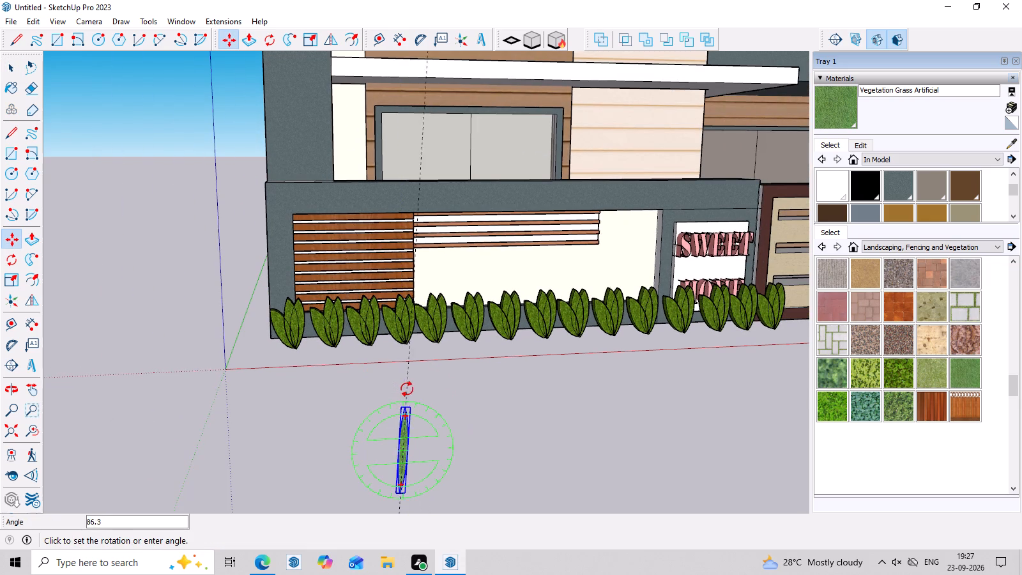
left_click(353, 408)
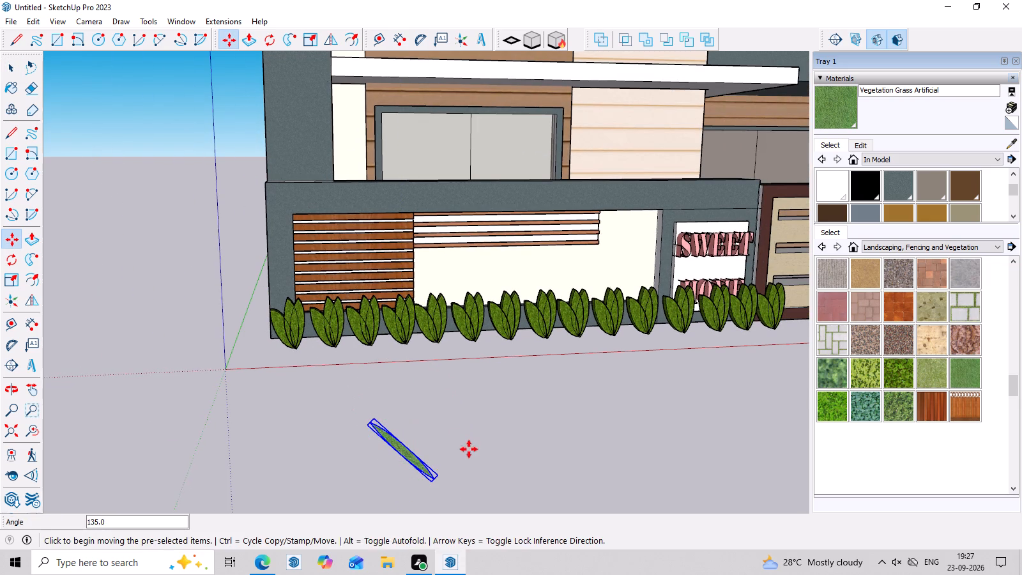
Copy the rotated leaf group by its lower tip to the base of the second plant from the origin end of the row.
key("space")
key("m")
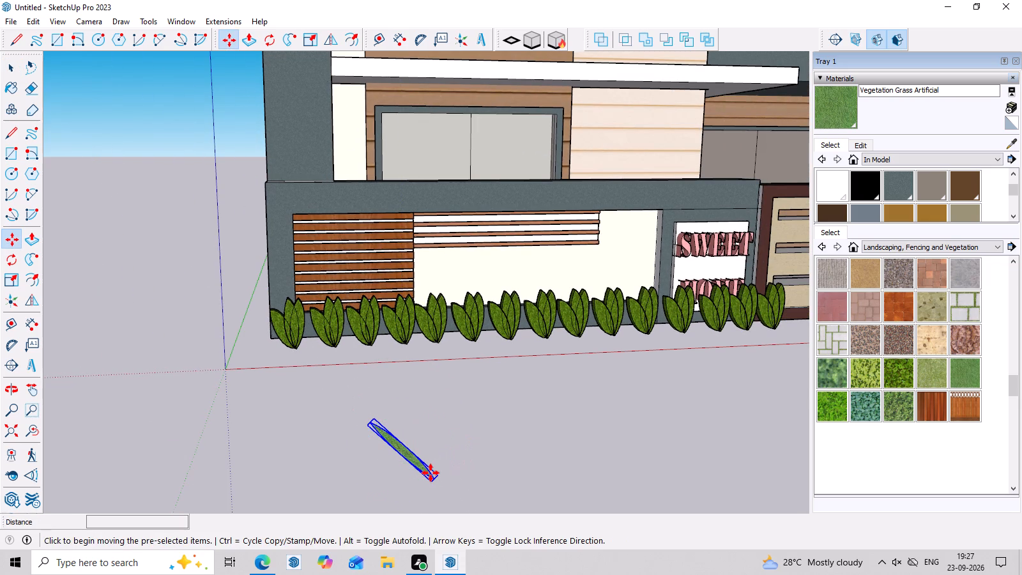
left_click(434, 482)
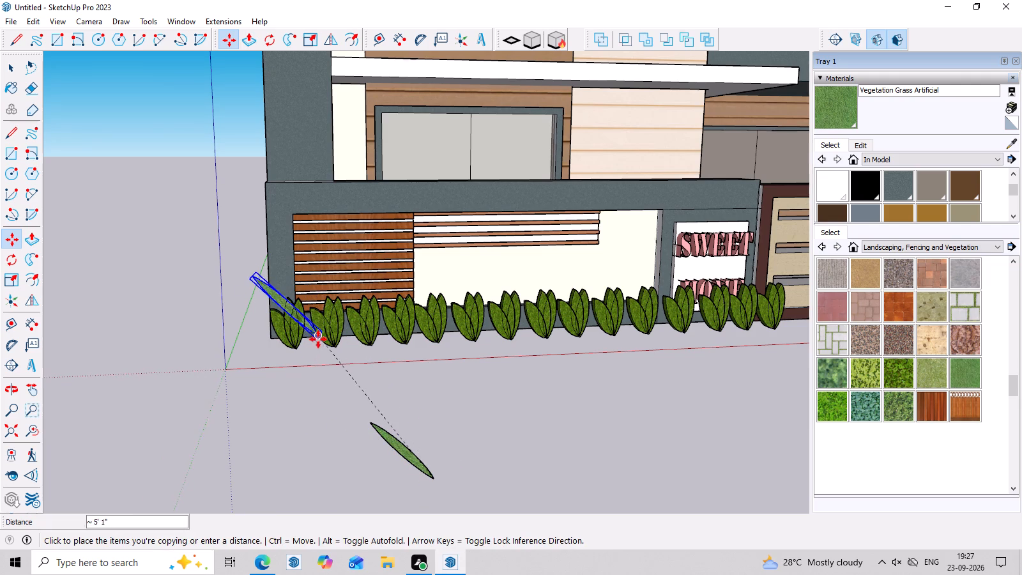
scroll(349, 352, "up", 8)
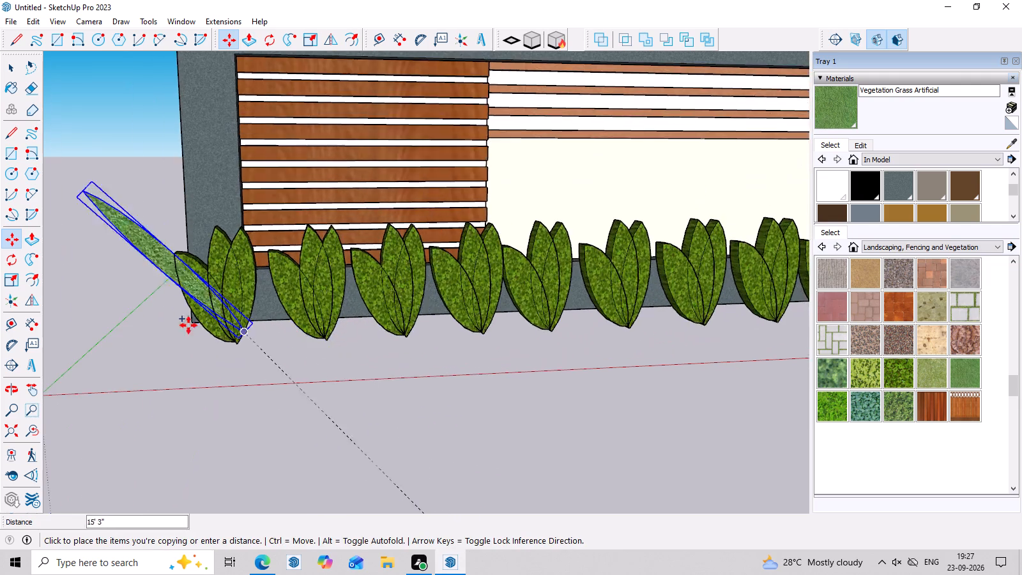
scroll(207, 300, "up", 3)
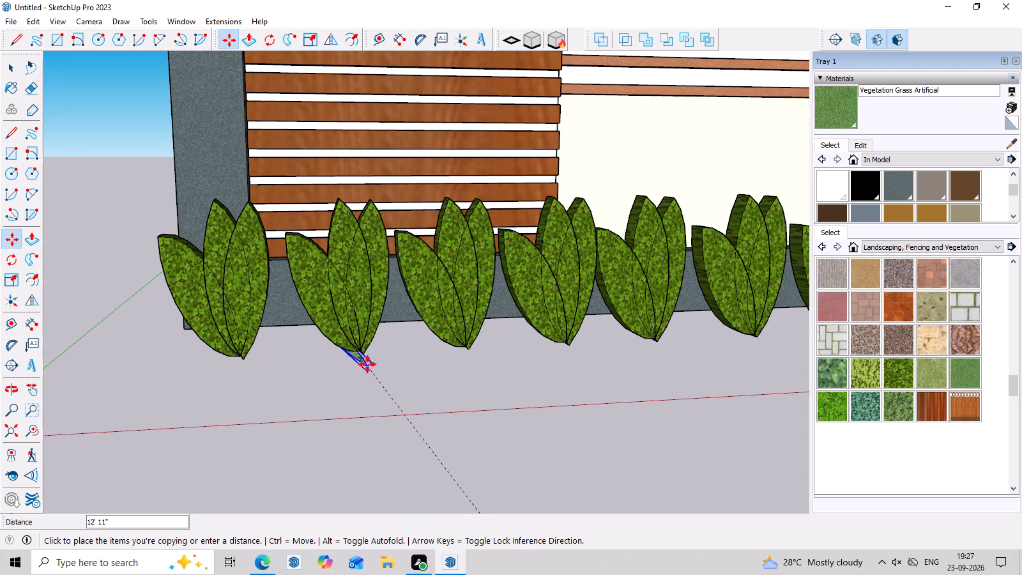
left_click(362, 354)
Scale the copied leaf to a much shorter length and a slightly greater width beside the second plant.
middle_click_drag(305, 473, 218, 480)
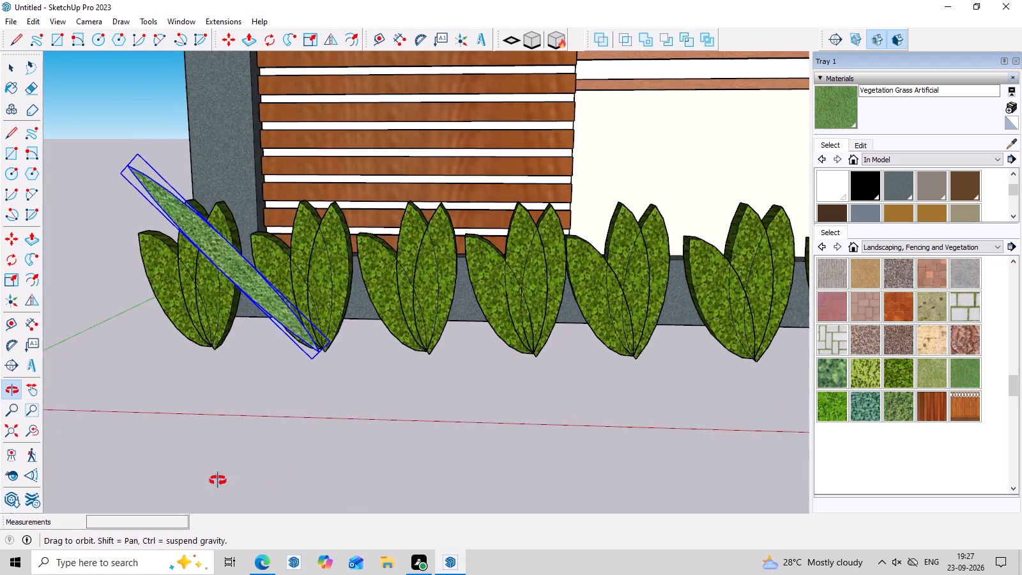
middle_click_drag(218, 480, 173, 483)
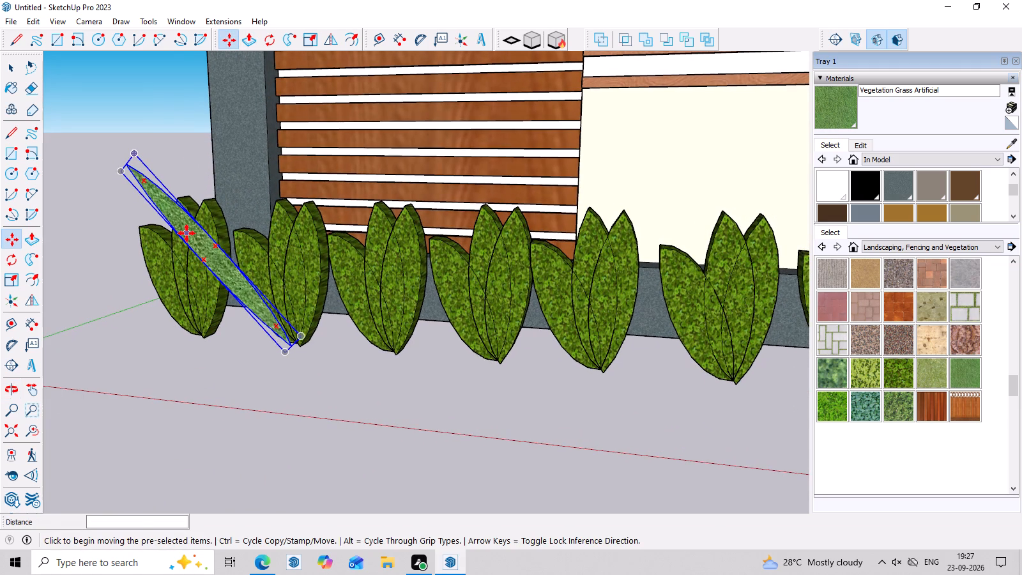
key("s")
left_click_drag(128, 161, 208, 259)
left_click(208, 259)
double_click(225, 239)
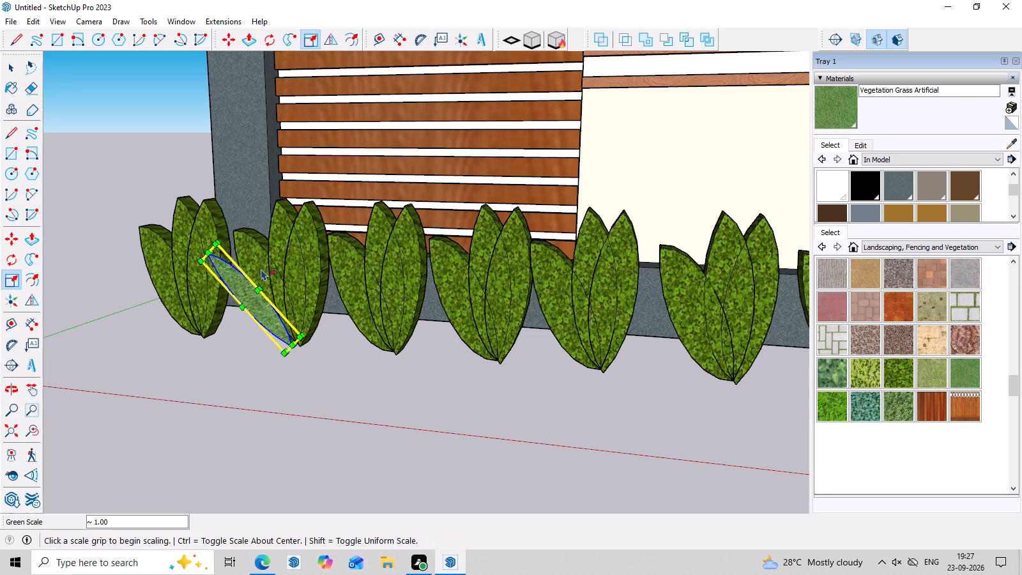
left_click_drag(258, 288, 264, 286)
left_click(266, 284)
left_click_drag(266, 284, 259, 291)
key("space")
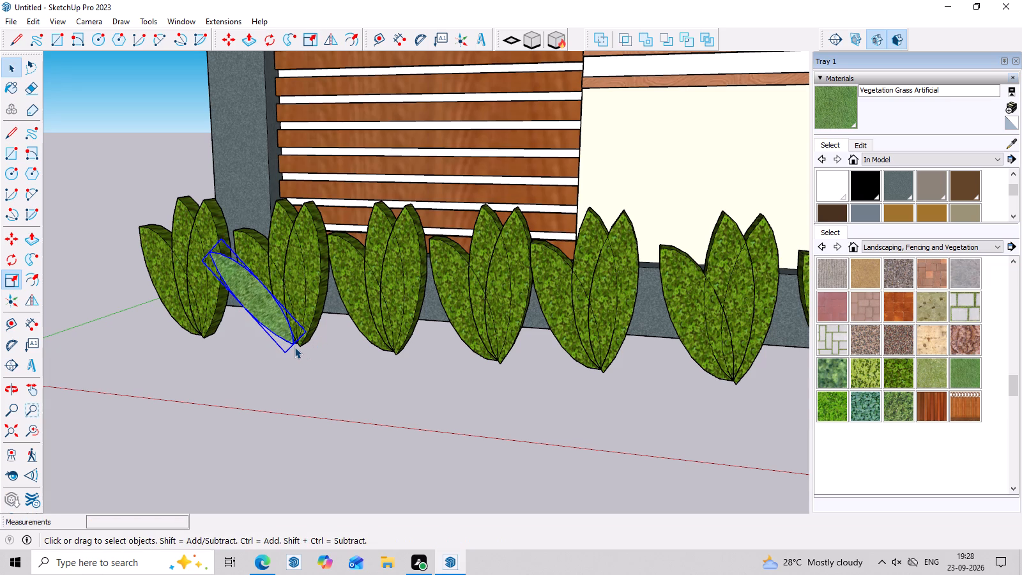
Move the scaled leaf about 5" toward the first plant so its lower tip sits between the first two plants.
key("m")
left_click_drag(294, 347, 287, 346)
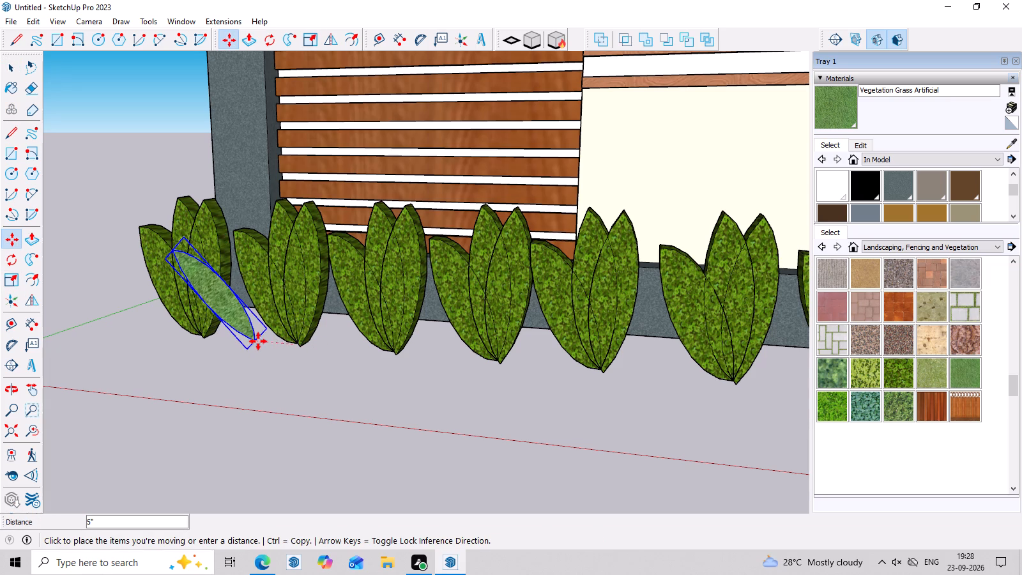
left_click(259, 341)
Copy the leaf about 7" straight down, below the original between the first two plants.
scroll(331, 374, "down", 10)
middle_click_drag(424, 468, 474, 378)
key("space")
left_click(285, 332)
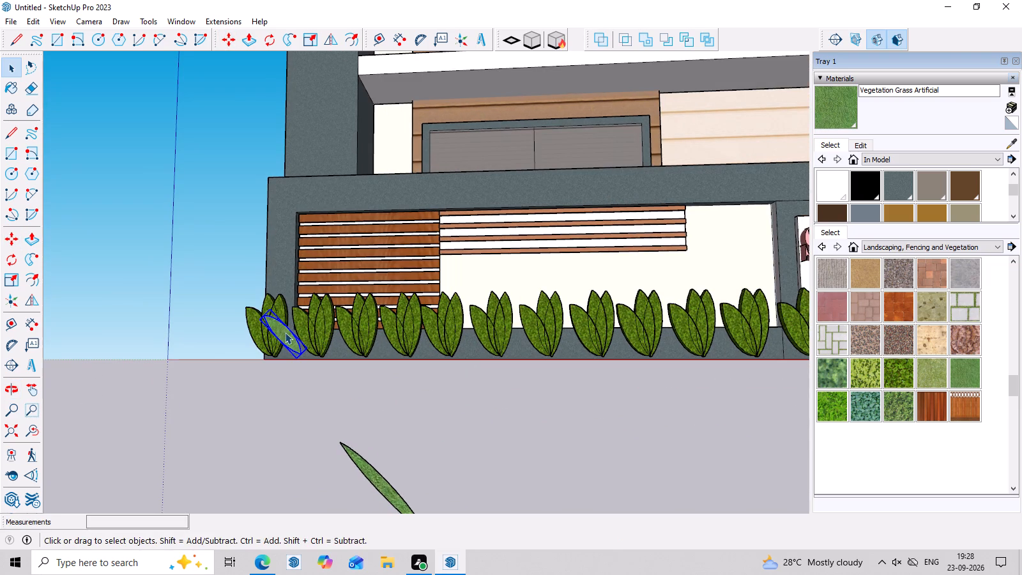
key("m")
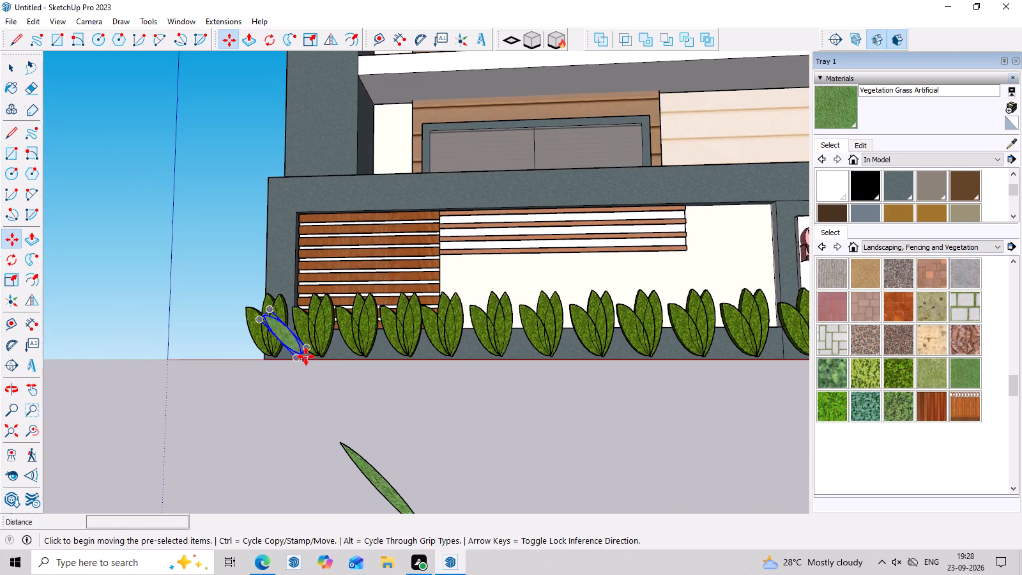
scroll(307, 356, "up", 6)
left_click(296, 356)
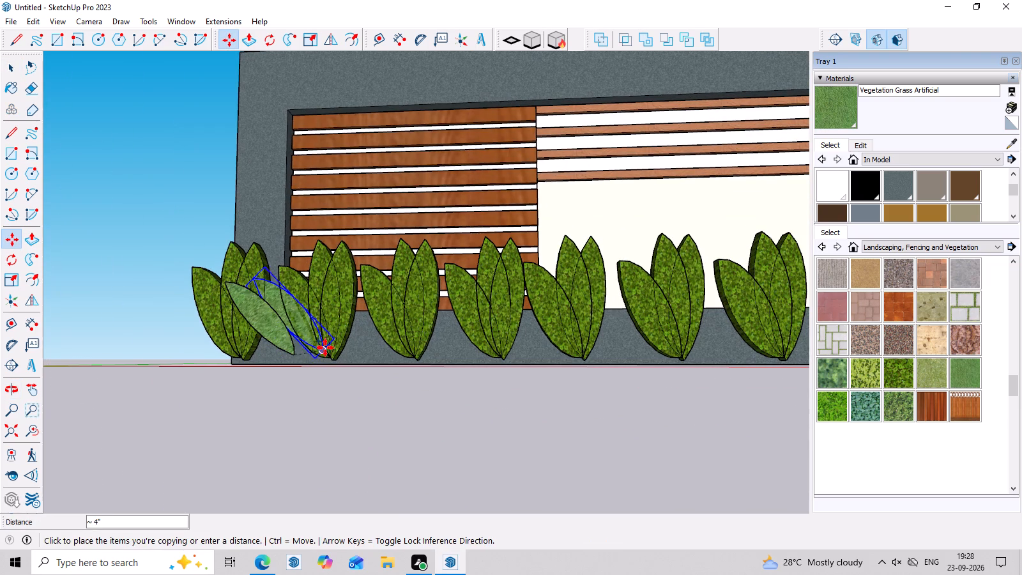
left_click(288, 404)
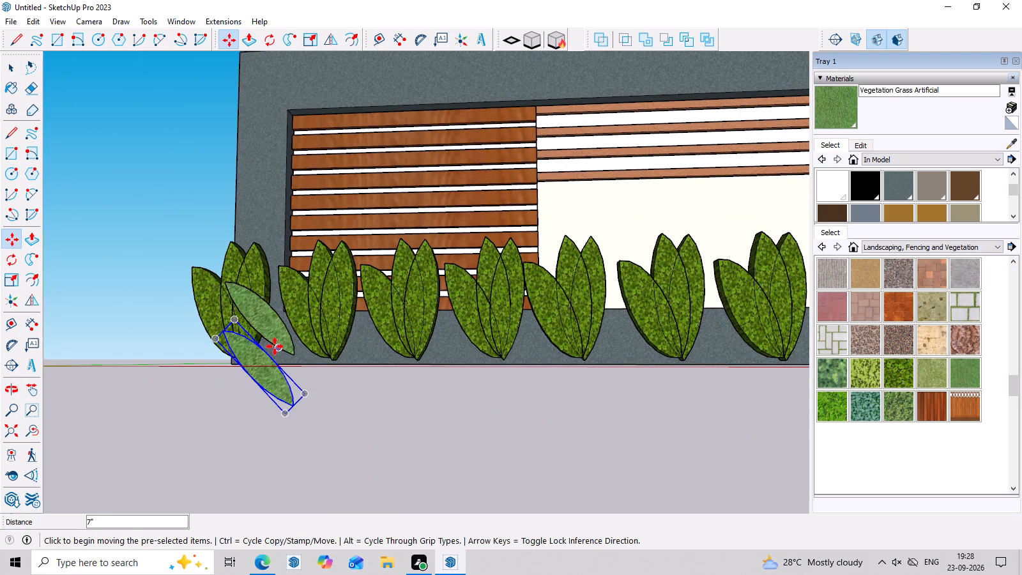
Rotate the copied leaf about 87 degrees in the front plane so that it slants the opposite way.
key("q")
left_click(233, 328)
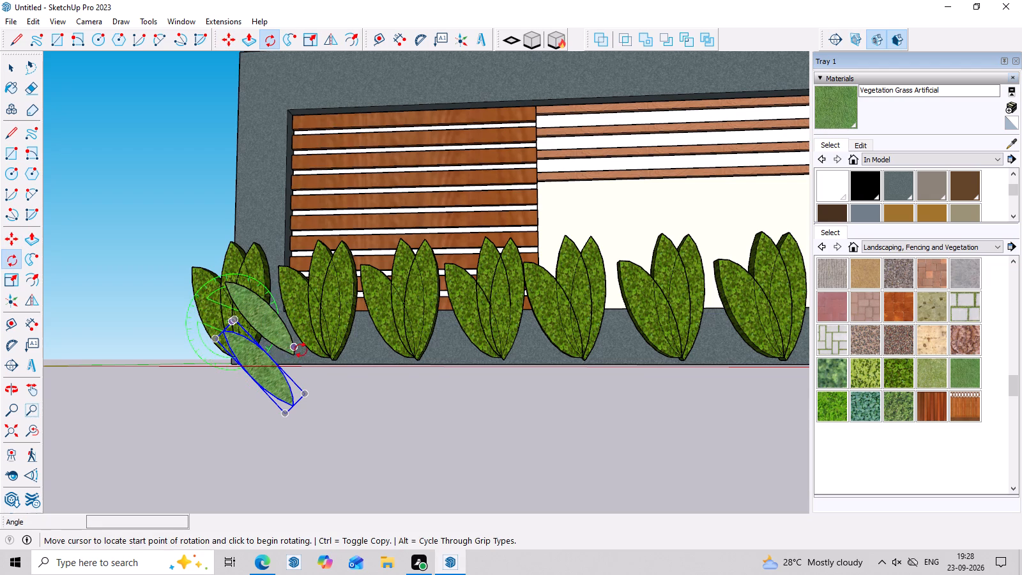
left_click(317, 392)
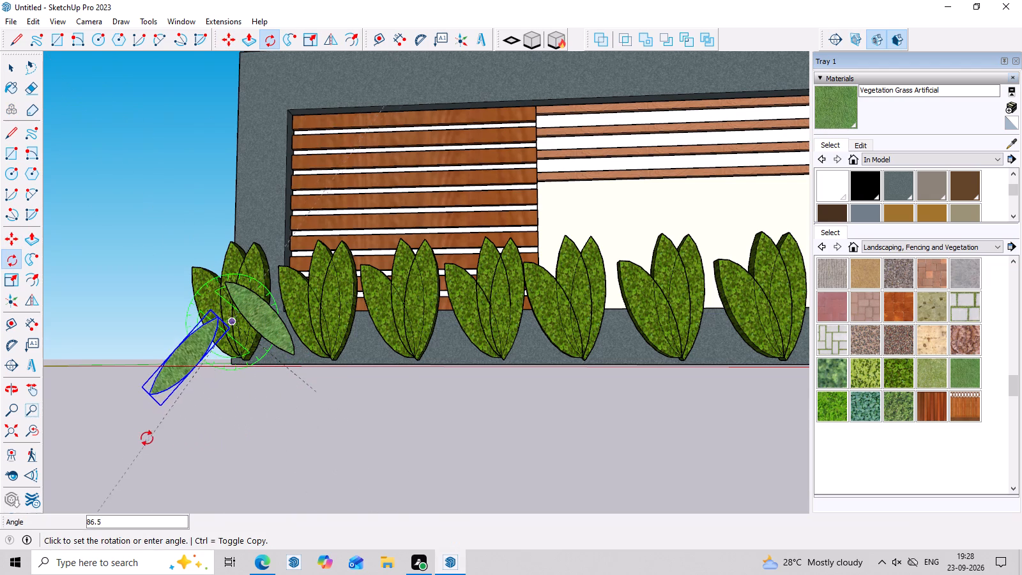
left_click(141, 440)
Move the rotated leaf by its lower tip onto the first leaf's lower tip, forming a V.
key("m")
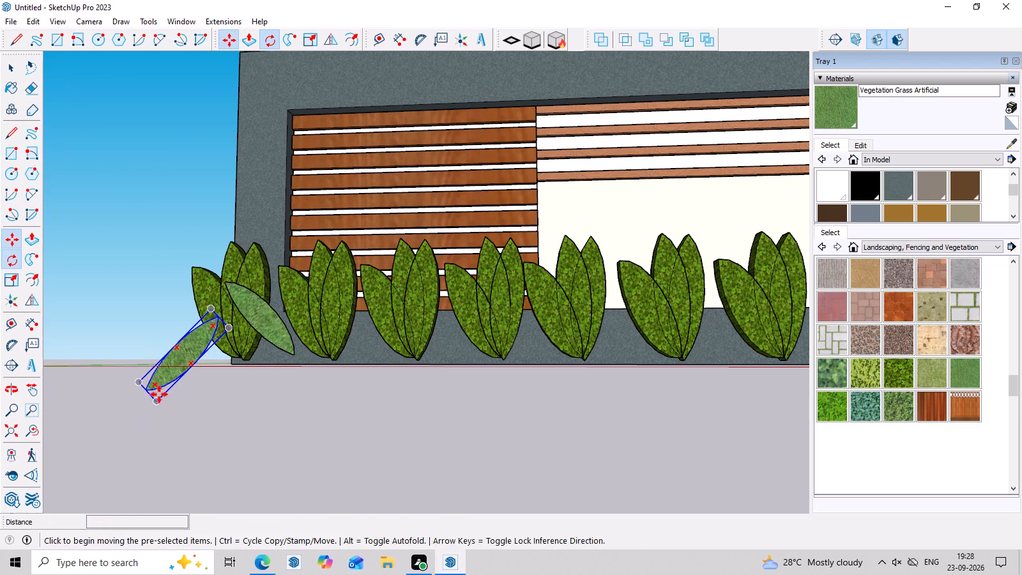
left_click(147, 390)
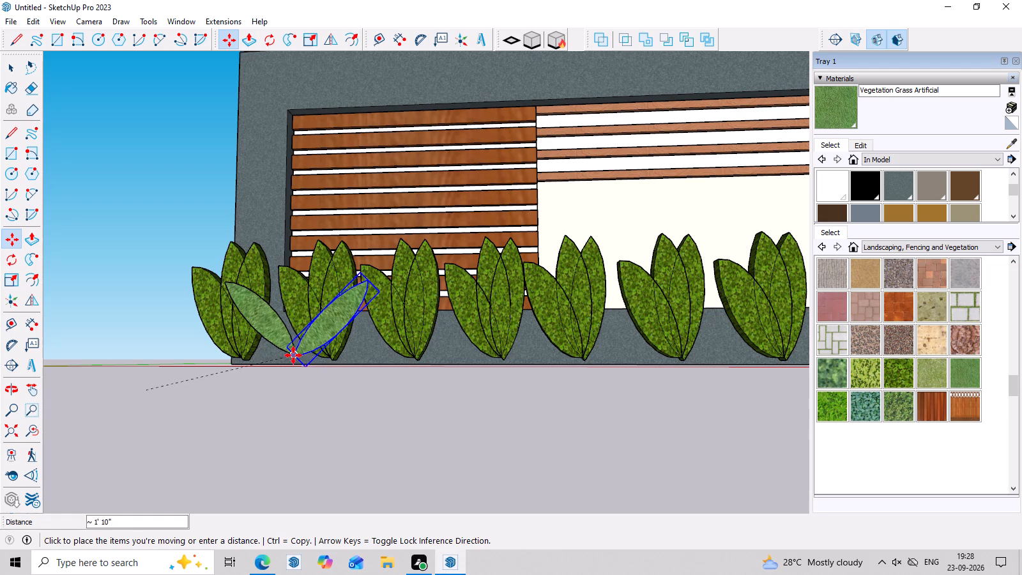
left_click(293, 356)
scroll(307, 351, "down", 6)
middle_click_drag(367, 405, 376, 478)
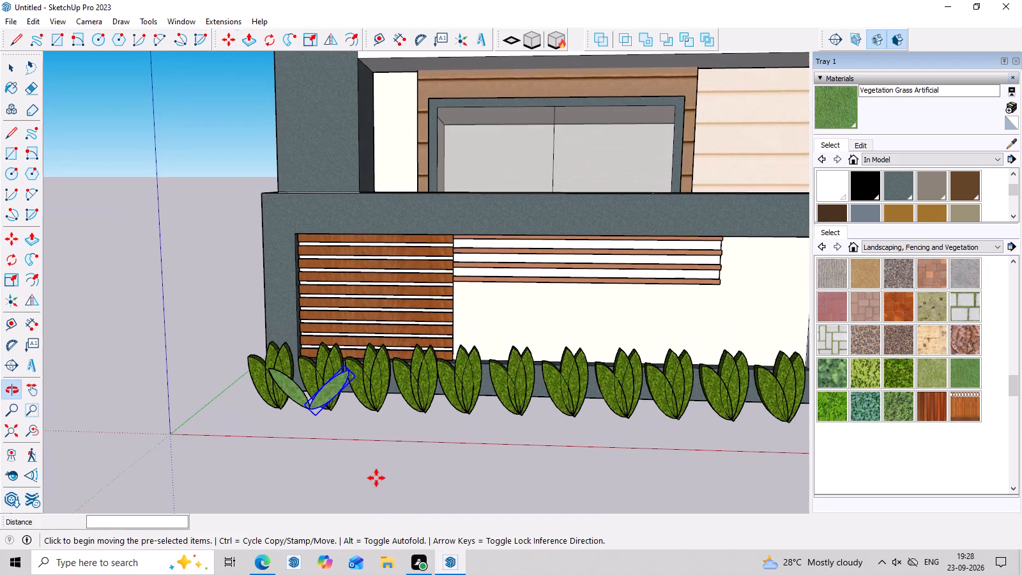
key("space")
scroll(337, 434, "down", 3)
left_click(346, 449)
scroll(344, 449, "down", 4)
middle_click_drag(370, 483, 386, 415)
scroll(360, 441, "up", 6)
middle_click_drag(307, 355, 301, 407)
scroll(303, 404, "up", 4)
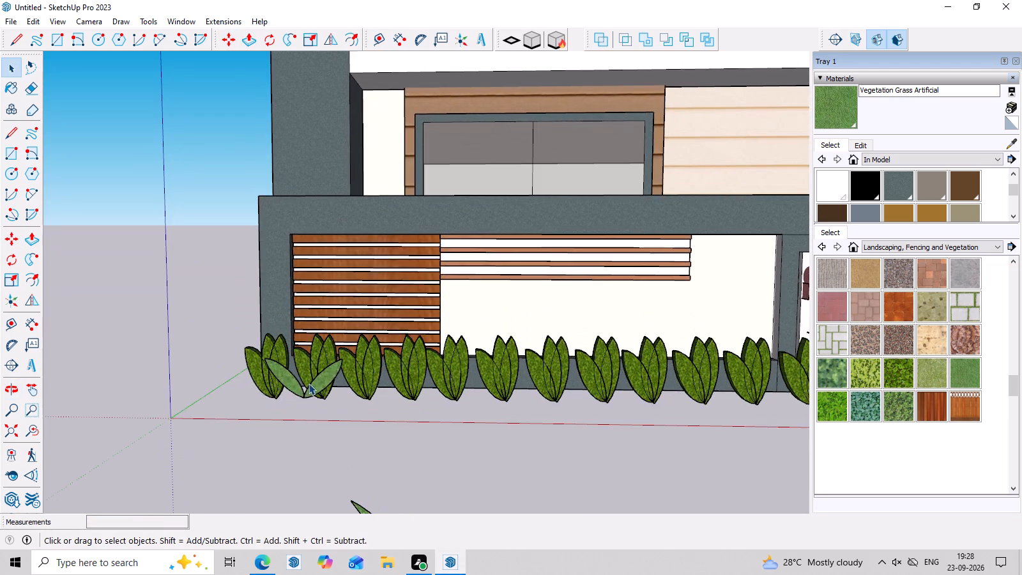
scroll(309, 383, "up", 2)
Copy the V's leaf nearest the second plant about 11" down, below the pair.
left_click(333, 362)
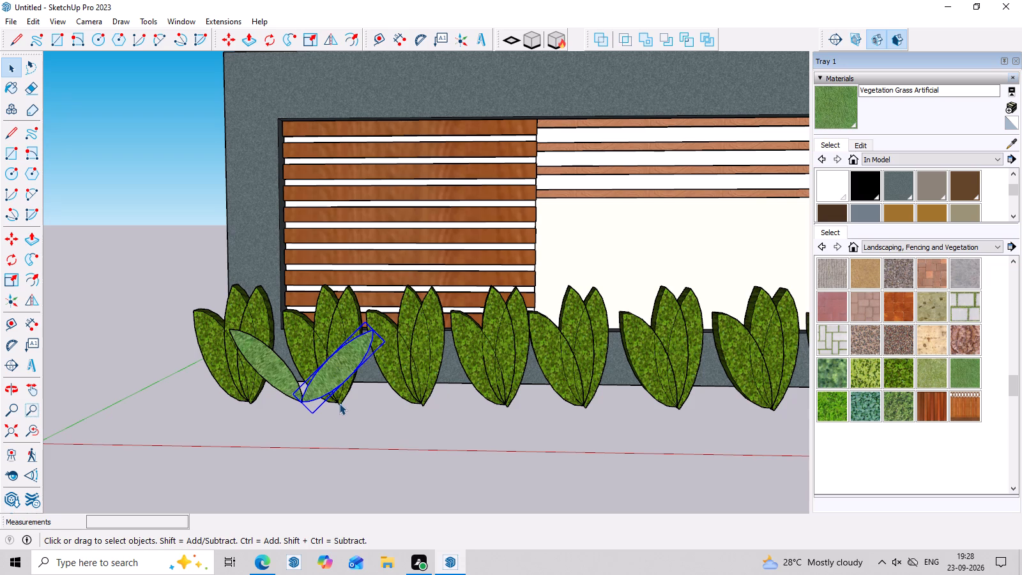
key("m")
left_click(307, 397)
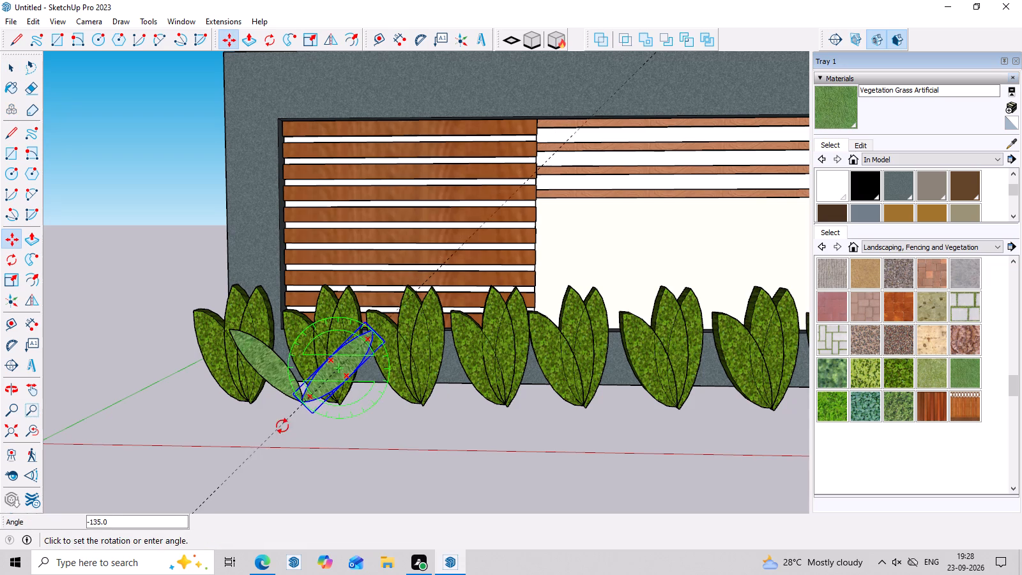
left_click(301, 398)
left_click(310, 405)
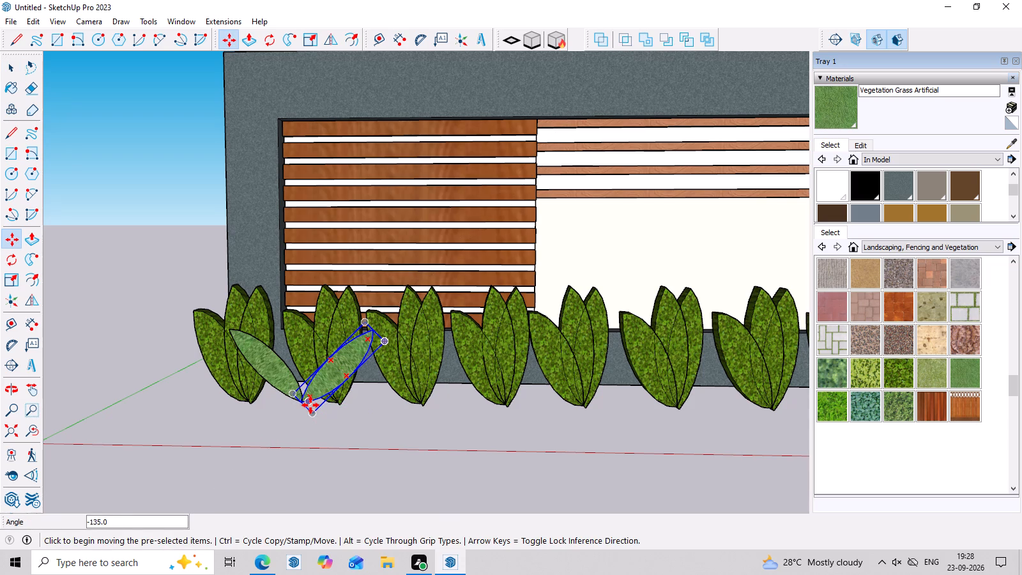
left_click(288, 477)
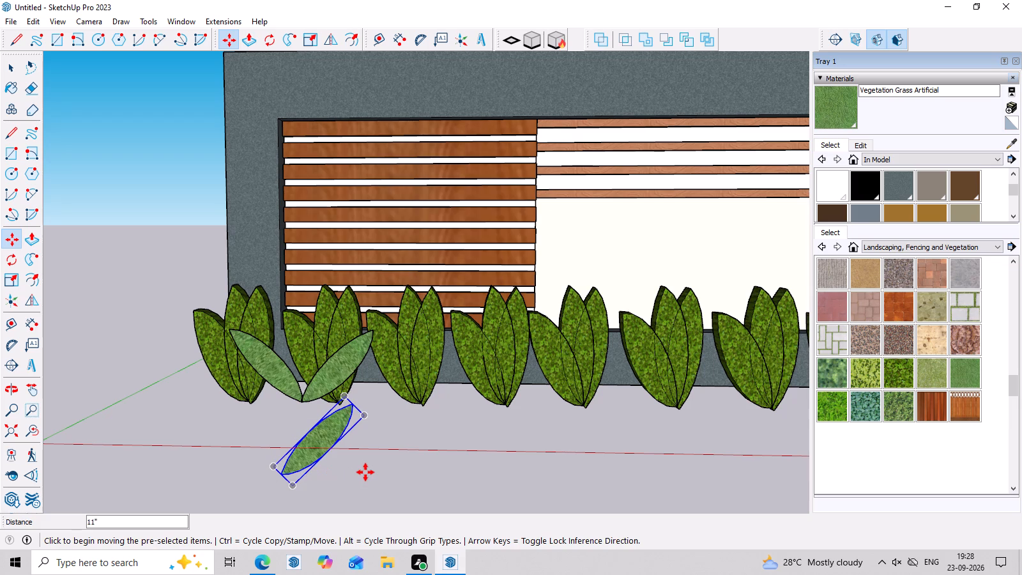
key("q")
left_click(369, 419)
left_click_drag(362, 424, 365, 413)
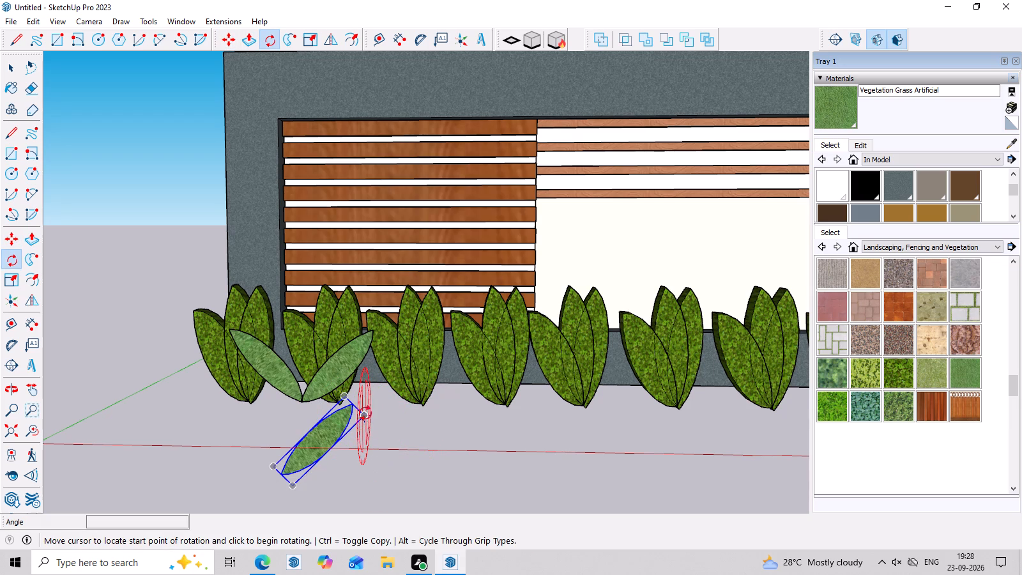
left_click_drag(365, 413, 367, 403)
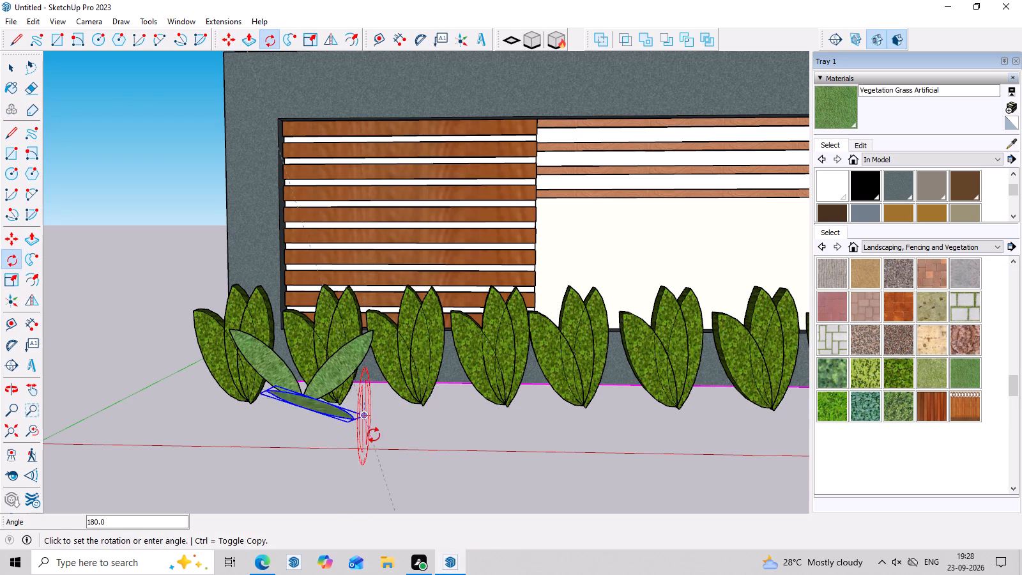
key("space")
Rotate the new leaf copy in the front plane until it stands upright.
key("q")
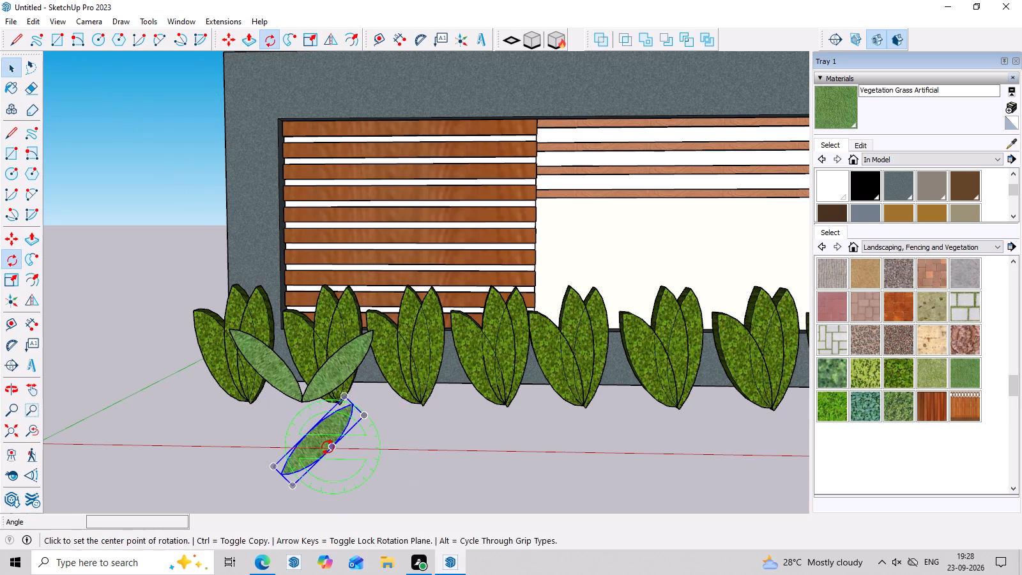
left_click(330, 445)
left_click(430, 449)
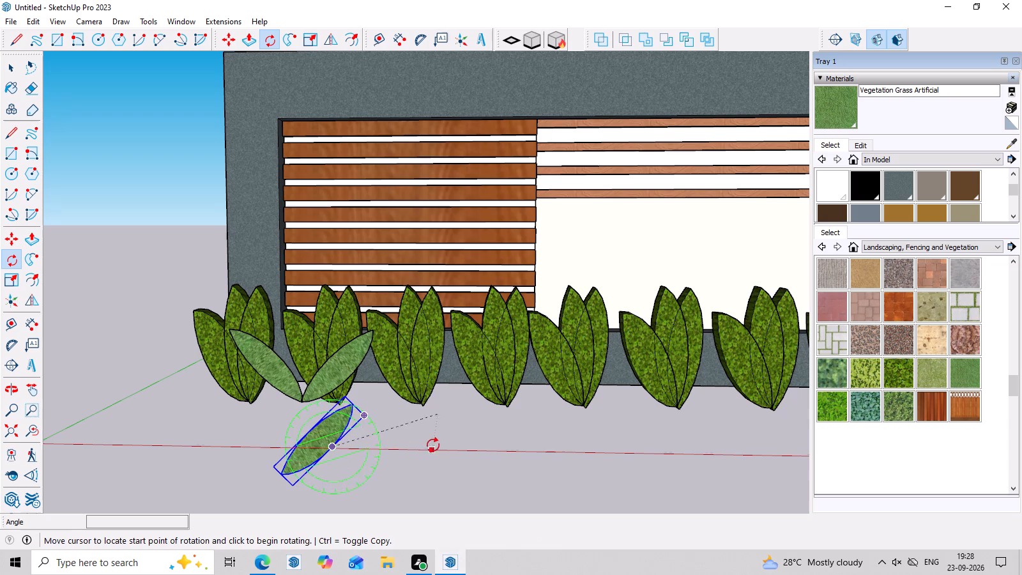
left_click_drag(434, 445, 434, 434)
left_click_drag(434, 418, 434, 406)
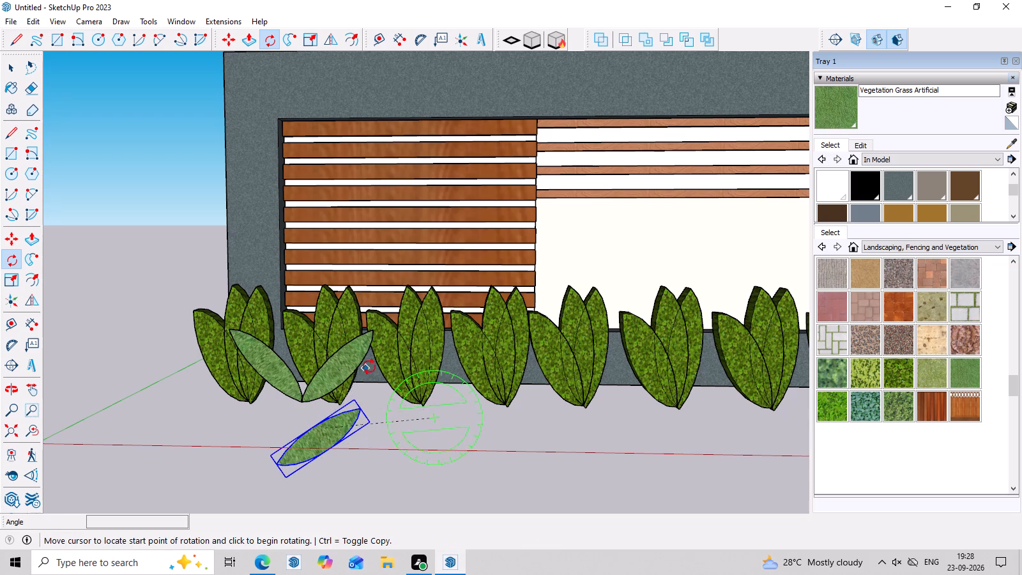
key("space")
left_click(324, 440)
key("q")
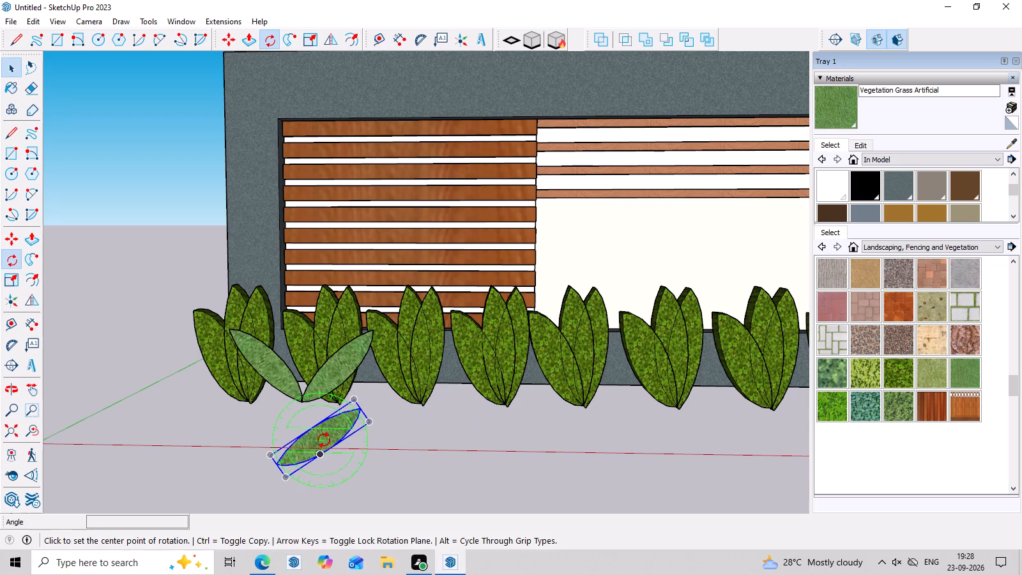
left_click(324, 440)
left_click(429, 459)
left_click_drag(432, 457, 435, 446)
left_click_drag(437, 439, 438, 433)
left_click_drag(438, 432, 438, 415)
left_click_drag(438, 415, 436, 424)
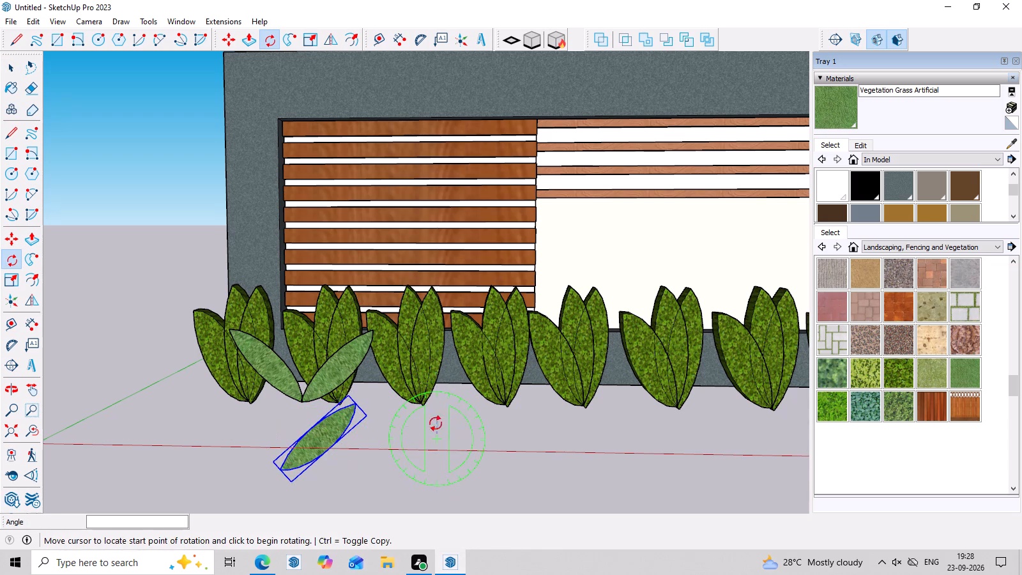
left_click_drag(436, 424, 433, 429)
left_click(326, 446)
left_click(459, 470)
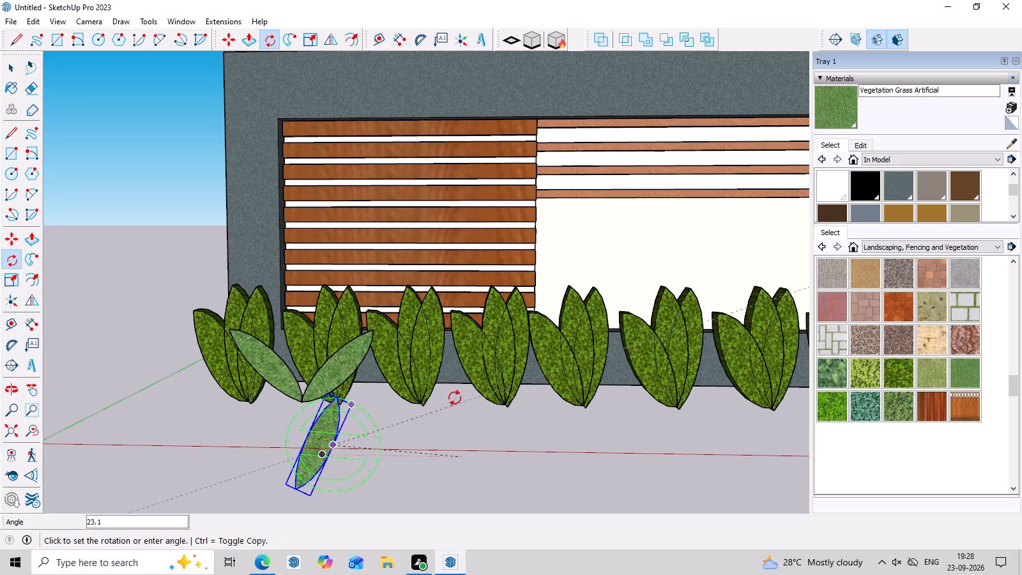
left_click(418, 365)
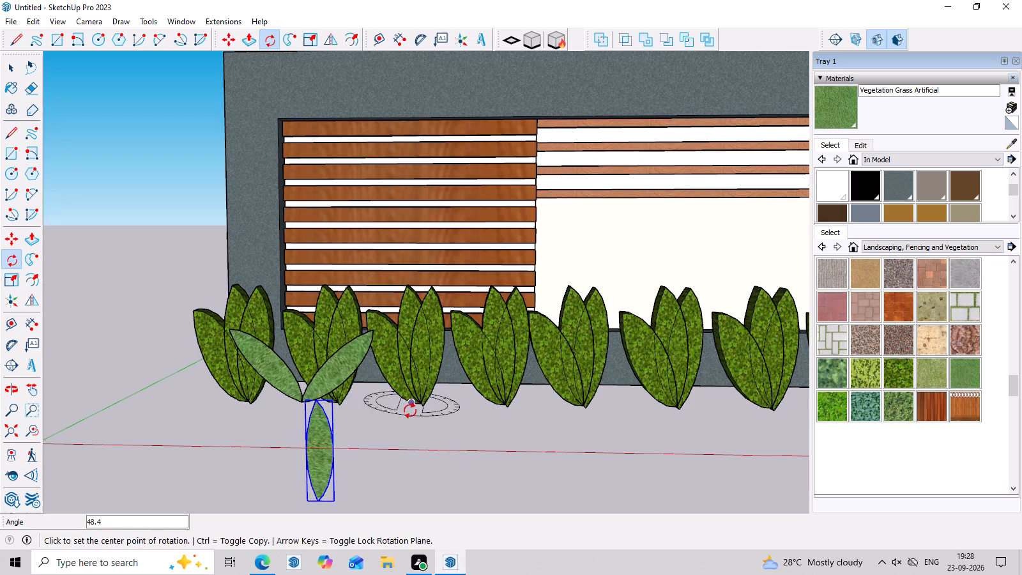
Move the upright leaf by its lower tip to the point where the two slanted leaves meet.
key("m")
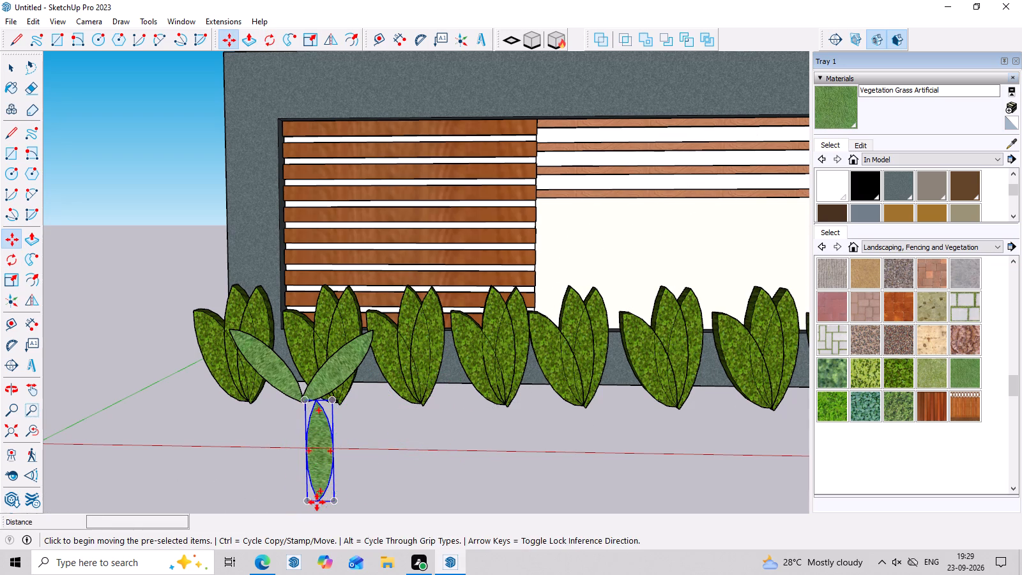
left_click(317, 502)
left_click(297, 392)
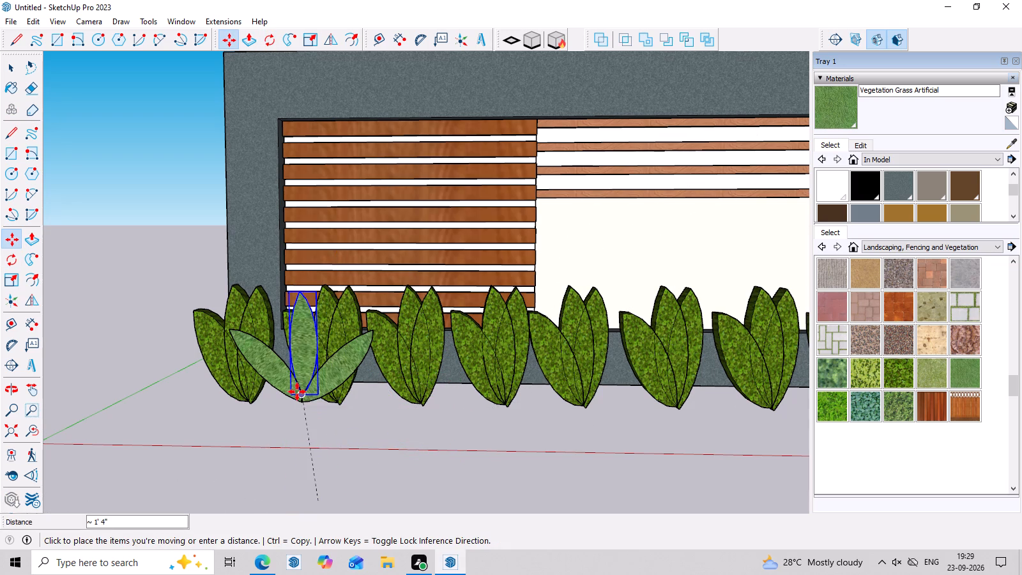
scroll(316, 403, "down", 6)
middle_click_drag(432, 468, 457, 453)
scroll(303, 366, "up", 5)
middle_click_drag(384, 425, 384, 459)
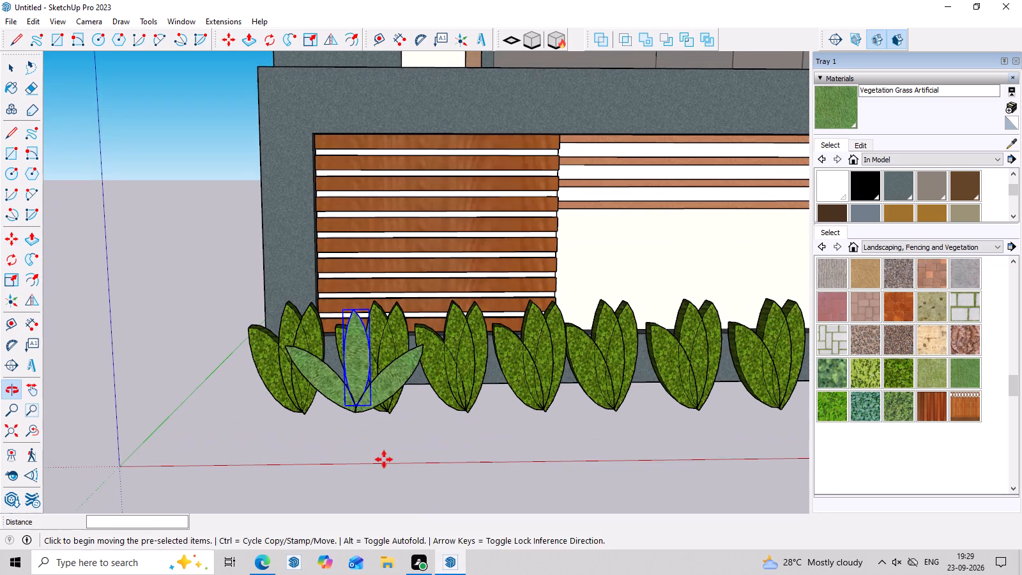
Group the upright leaf and the two slanted leaves into a single three-leaf plant.
key("space")
left_click(380, 430)
left_click(385, 384)
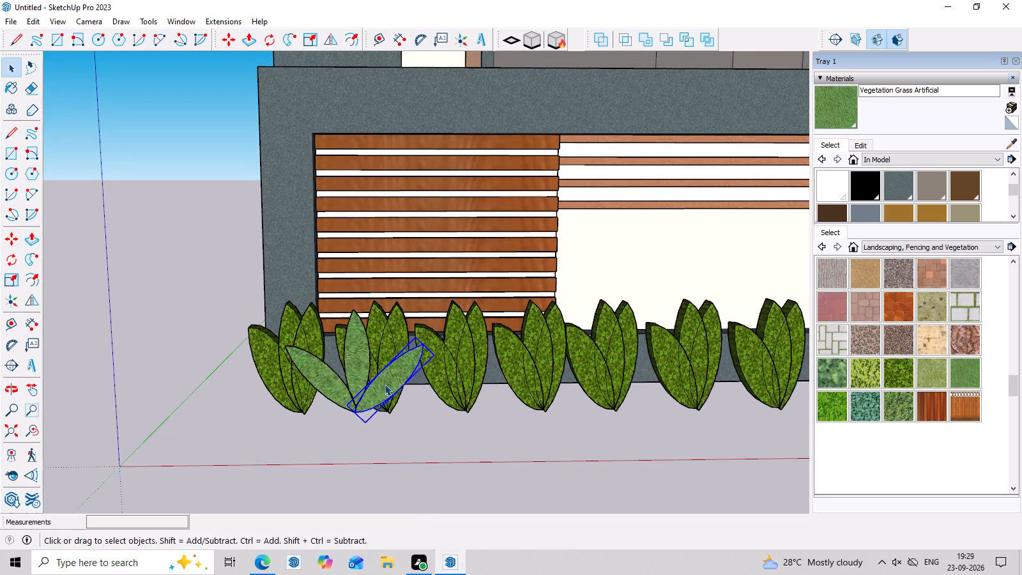
left_click(360, 361, "shift")
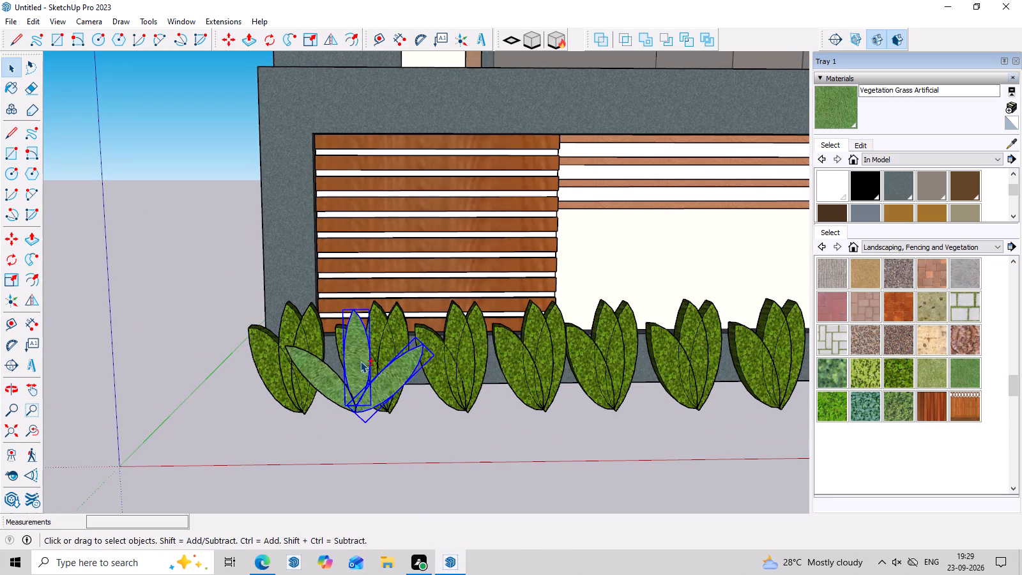
left_click(333, 385, "shift")
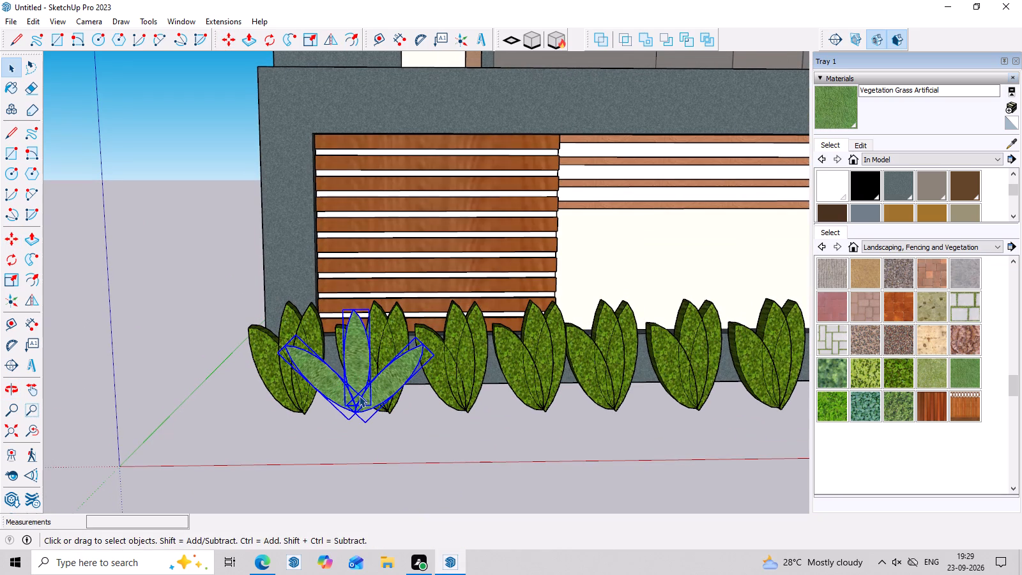
key("g")
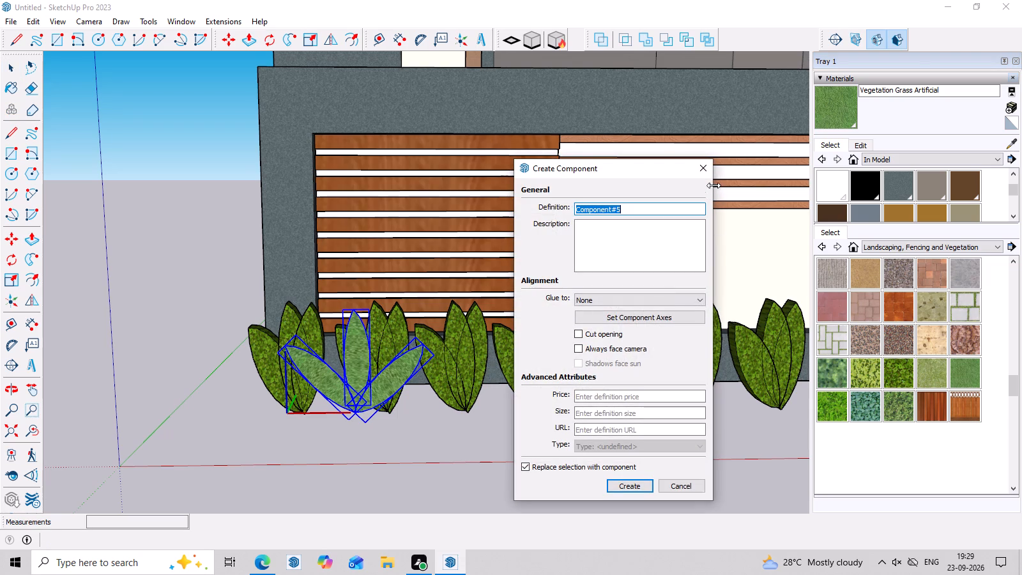
left_click(708, 169)
right_click(365, 374)
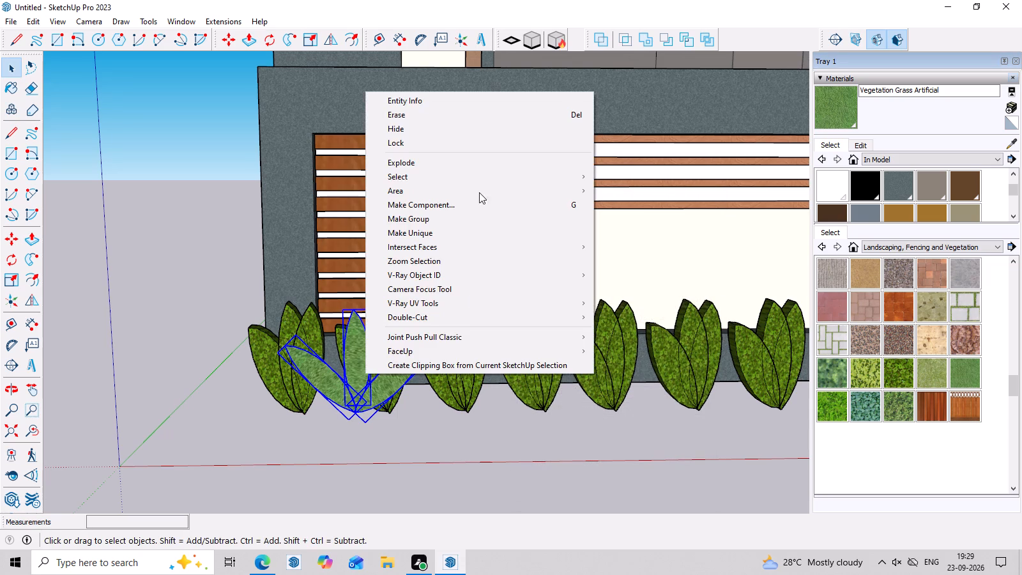
left_click(465, 220)
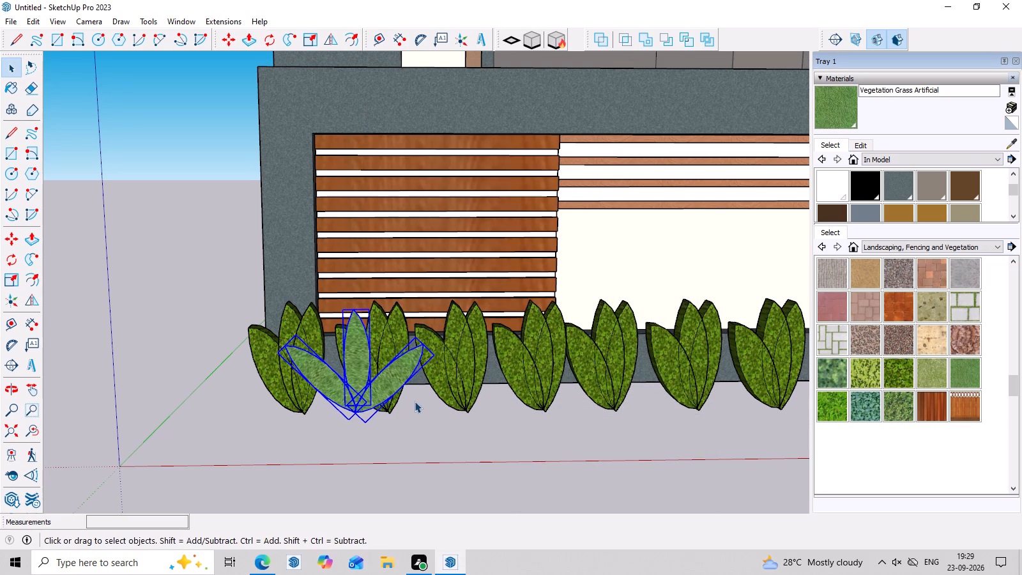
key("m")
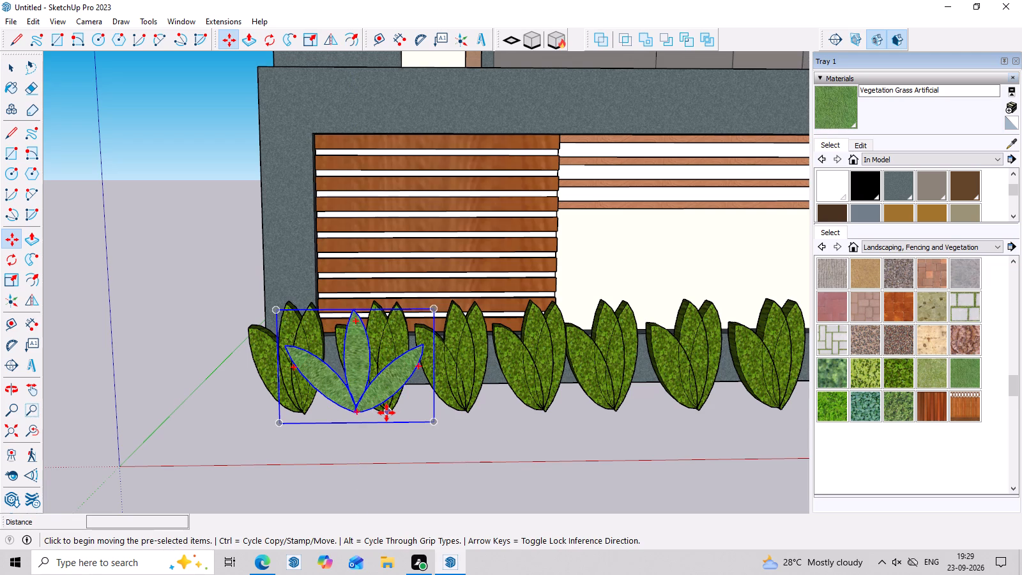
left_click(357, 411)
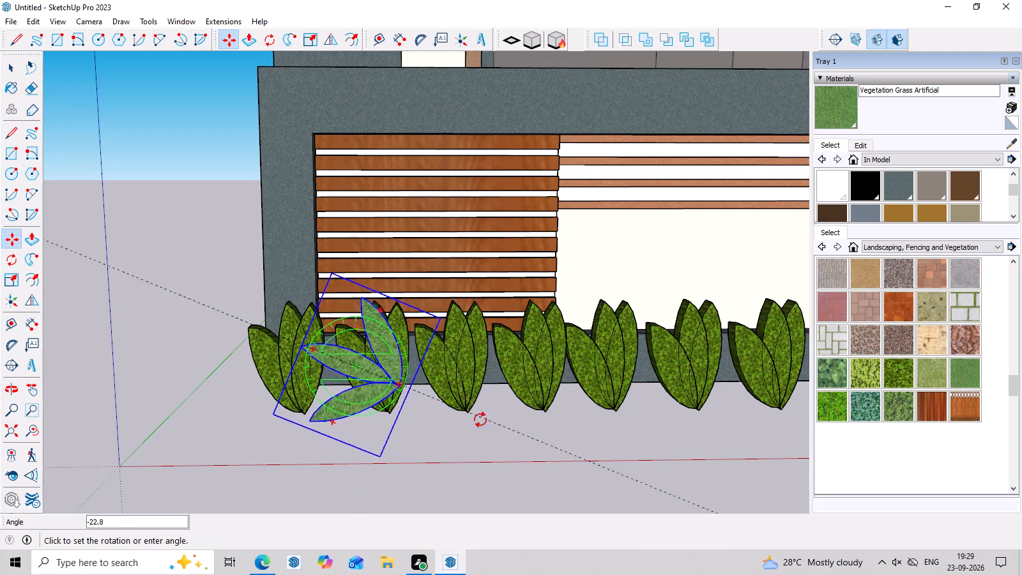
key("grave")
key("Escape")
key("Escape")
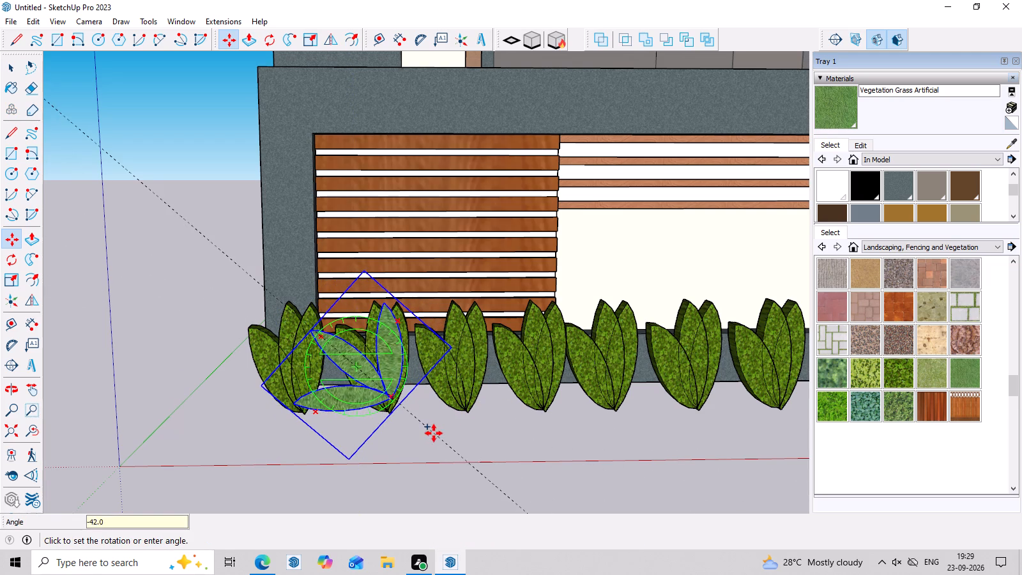
Make three successive copies of the three-leaf plant along the red axis in front of the wall, about 1' 9" apart.
left_click(434, 421)
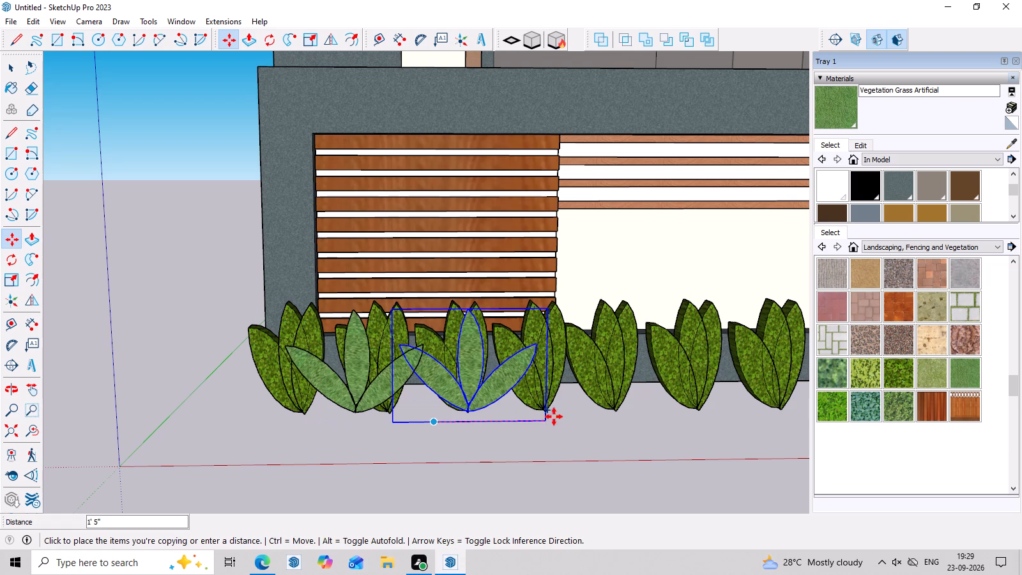
left_click(569, 427)
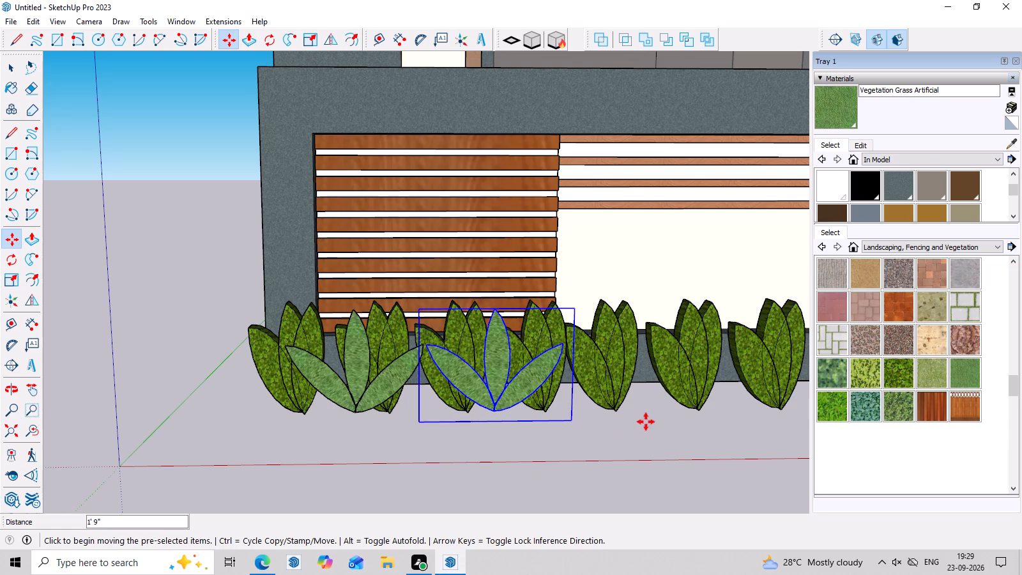
left_click(572, 421)
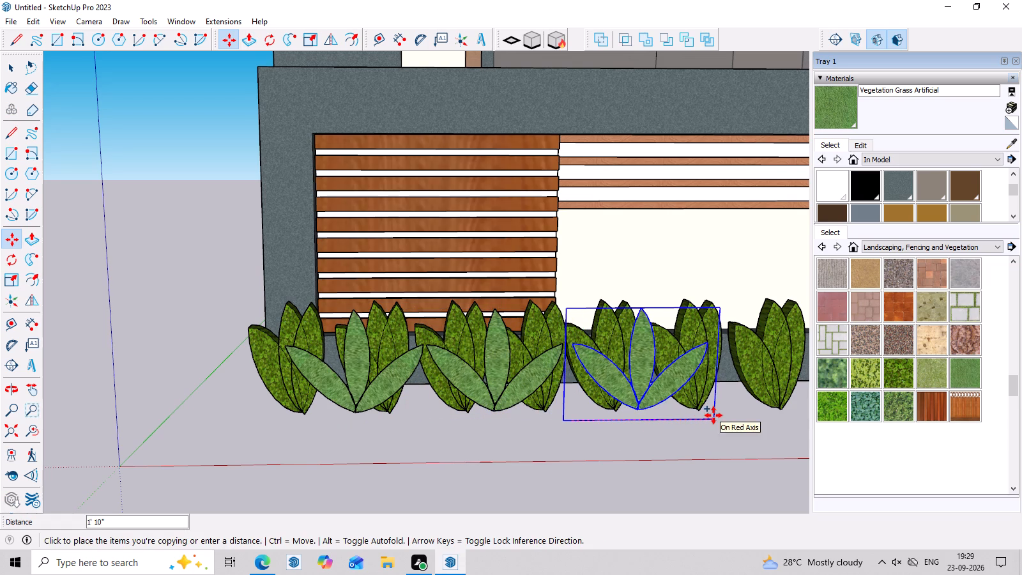
left_click(708, 416)
scroll(660, 424, "down", 5)
middle_click_drag(597, 424, 466, 407)
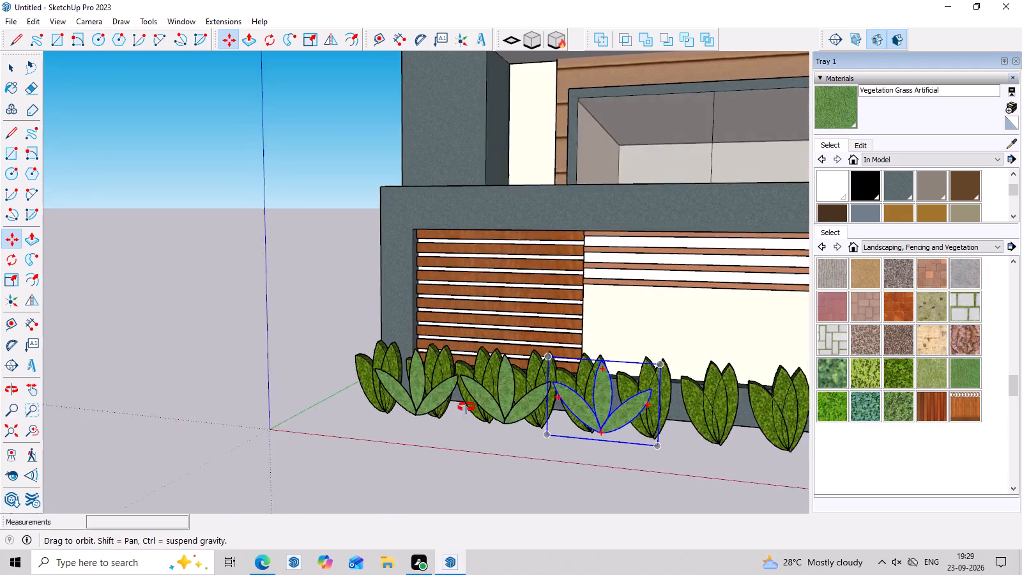
middle_click_drag(466, 407, 428, 398)
left_click(621, 447)
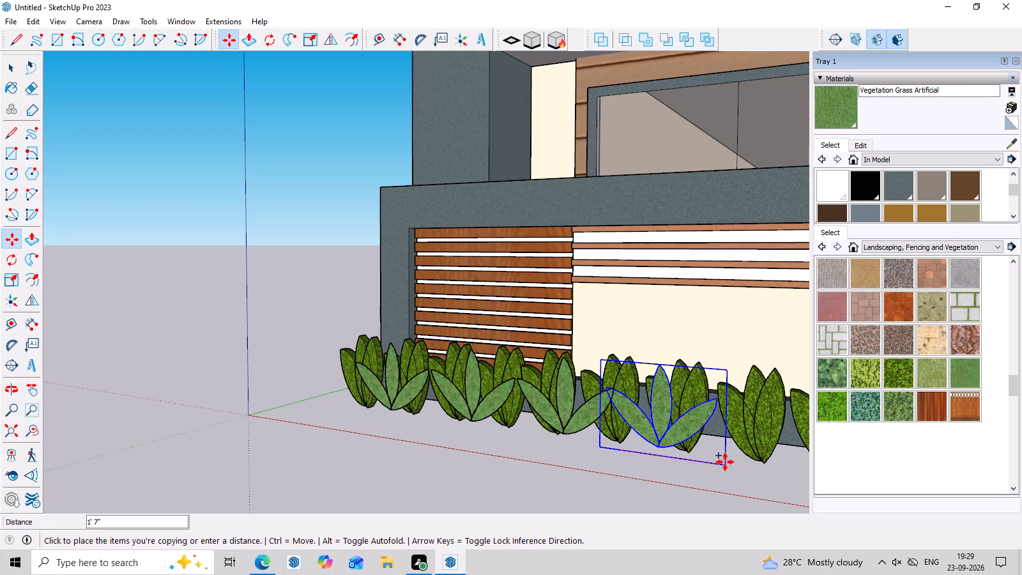
left_click(733, 462)
Extend the three-leaf plant row along the red axis with two more copies, spaced about 1' 9" and 1' 8".
scroll(388, 263, "down", 6)
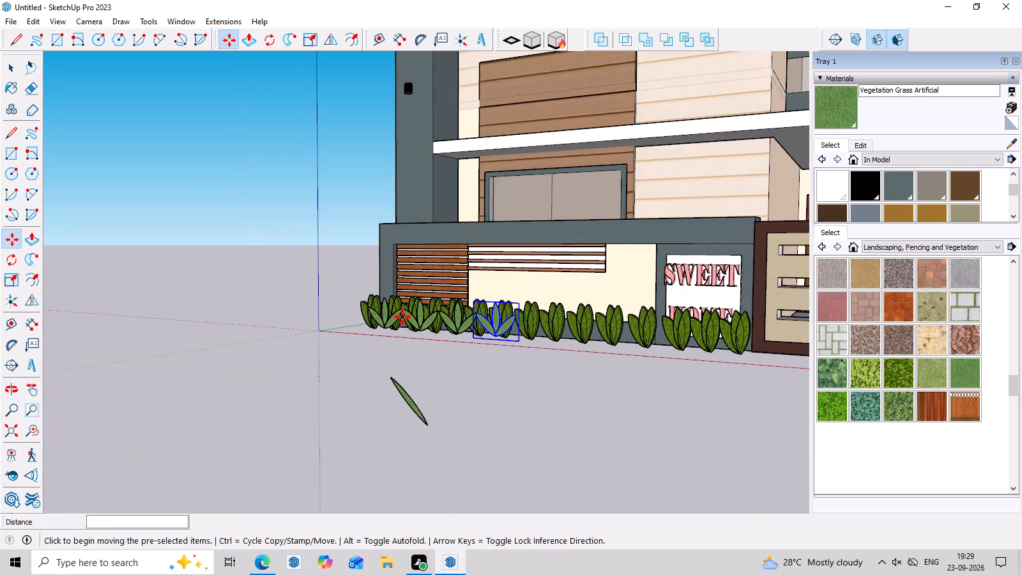
middle_click_drag(439, 376, 482, 510)
scroll(522, 339, "up", 6)
scroll(107, 373, "down", 5)
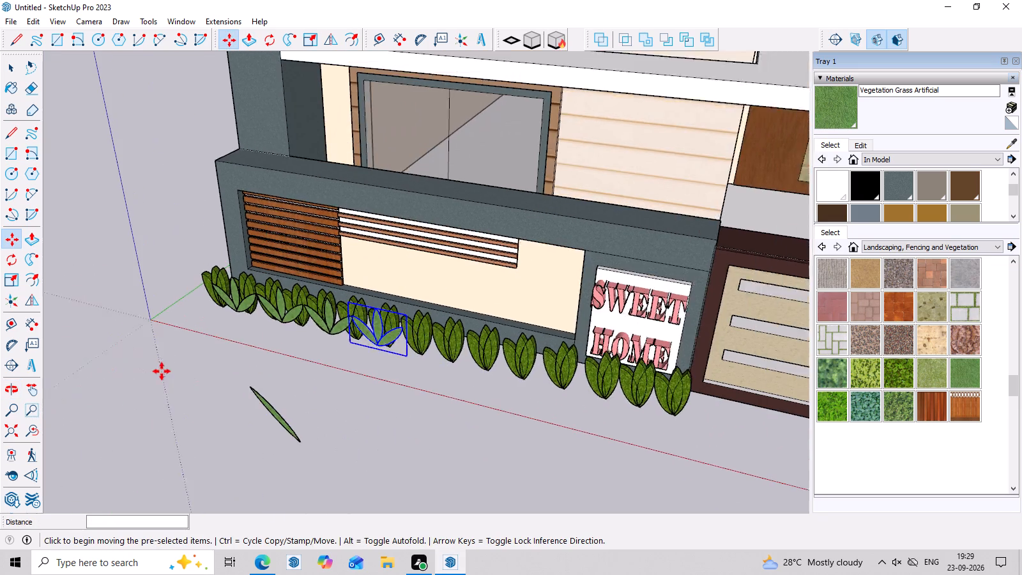
scroll(162, 371, "down", 1)
middle_click_drag(595, 490, 703, 378)
scroll(353, 355, "up", 6)
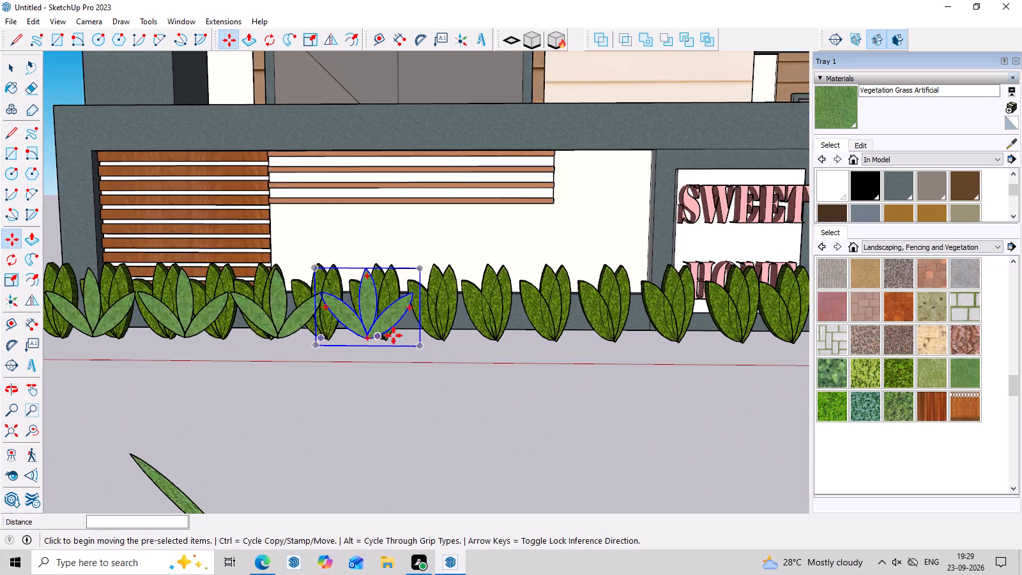
scroll(411, 341, "up", 4)
left_click(424, 349)
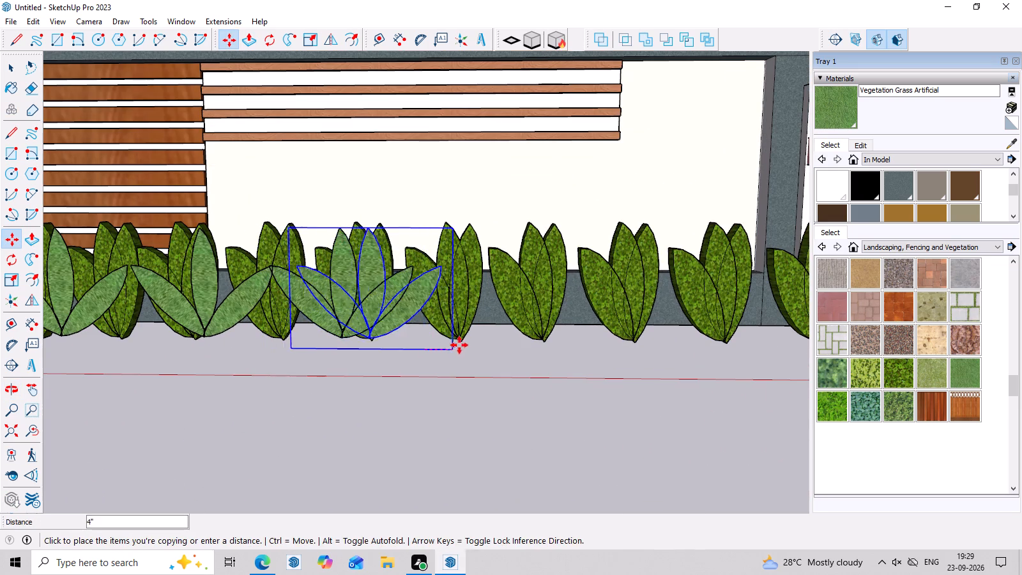
left_click(567, 359)
scroll(436, 329, "down", 7)
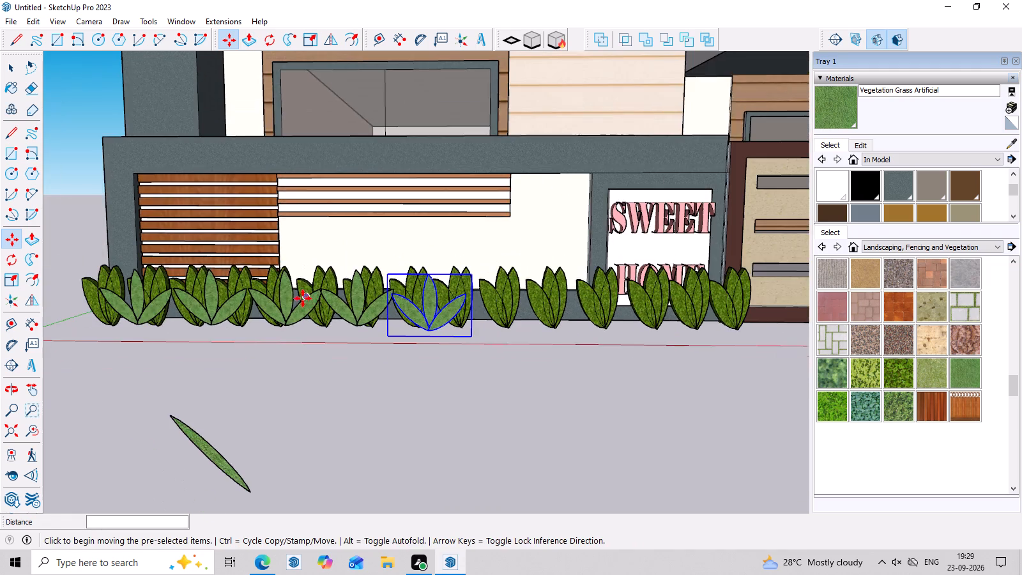
middle_click_drag(408, 365, 405, 401)
scroll(427, 356, "up", 3)
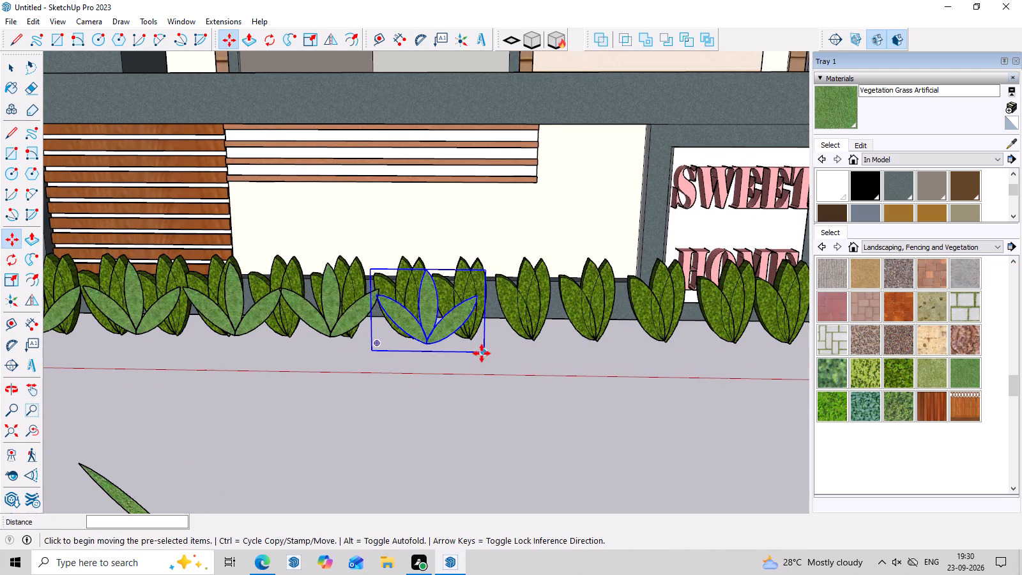
left_click(482, 353)
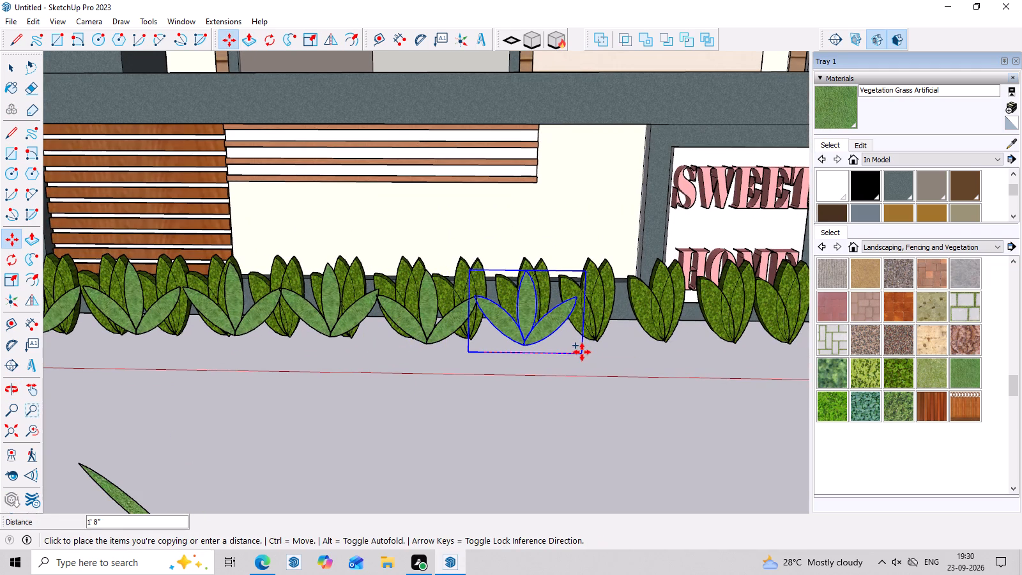
left_click(582, 352)
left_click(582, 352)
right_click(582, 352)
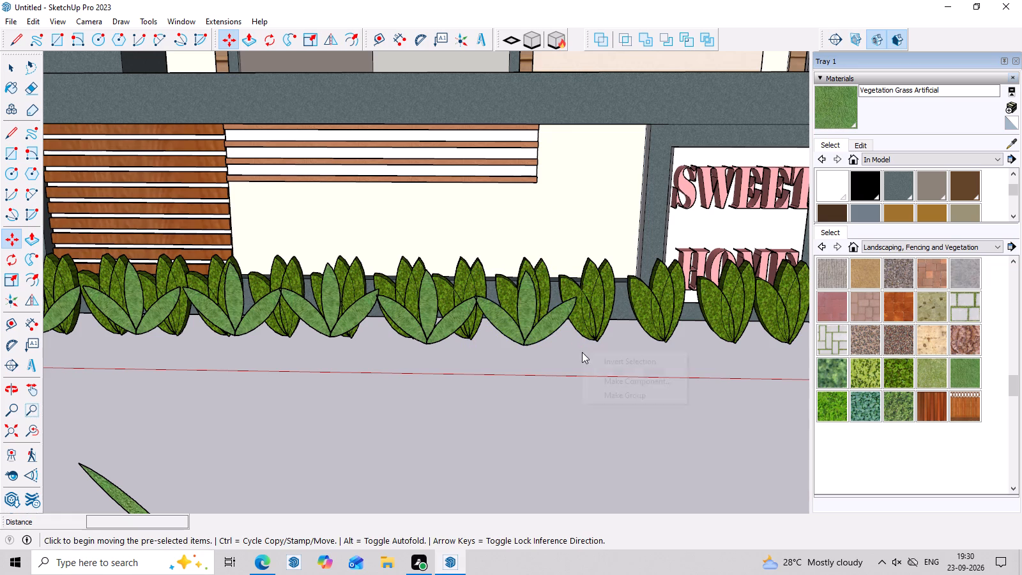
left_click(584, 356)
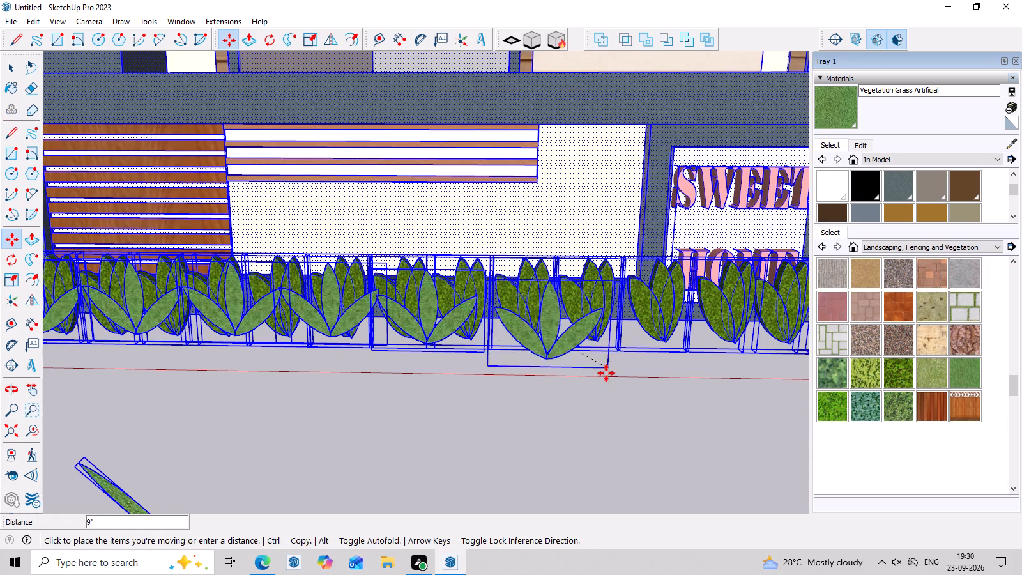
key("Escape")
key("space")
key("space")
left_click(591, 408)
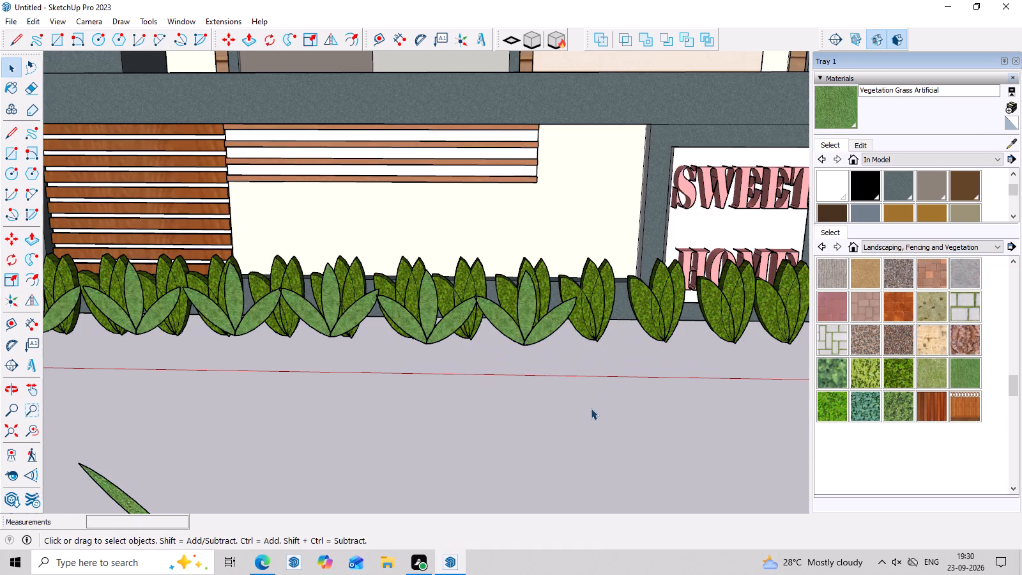
Copy the last three-leaf plant three more times along the red axis, about 1' 8" to 1' 10" apart, past the SWEET HOME sign.
left_click(556, 321)
key("m")
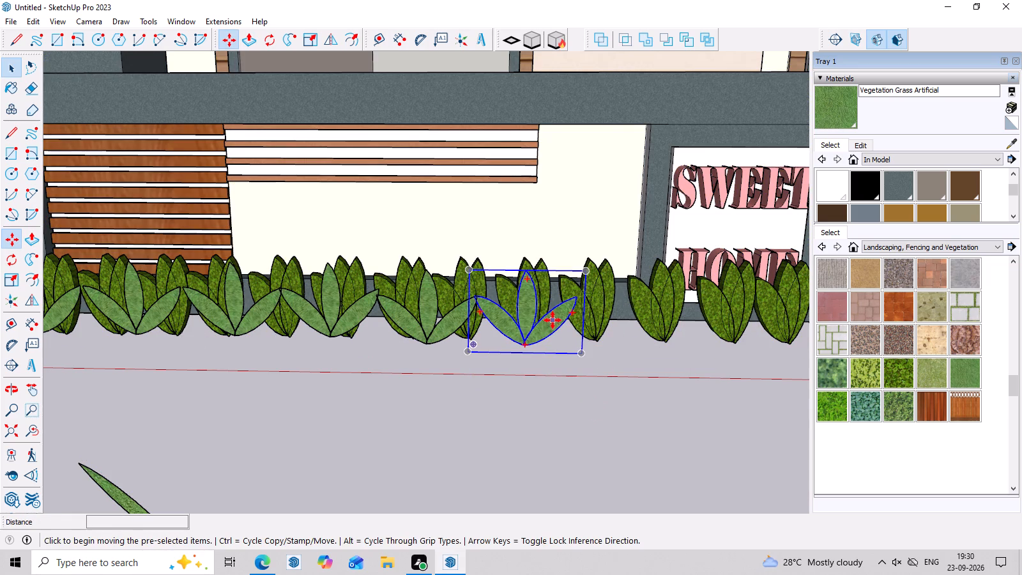
left_click(583, 355)
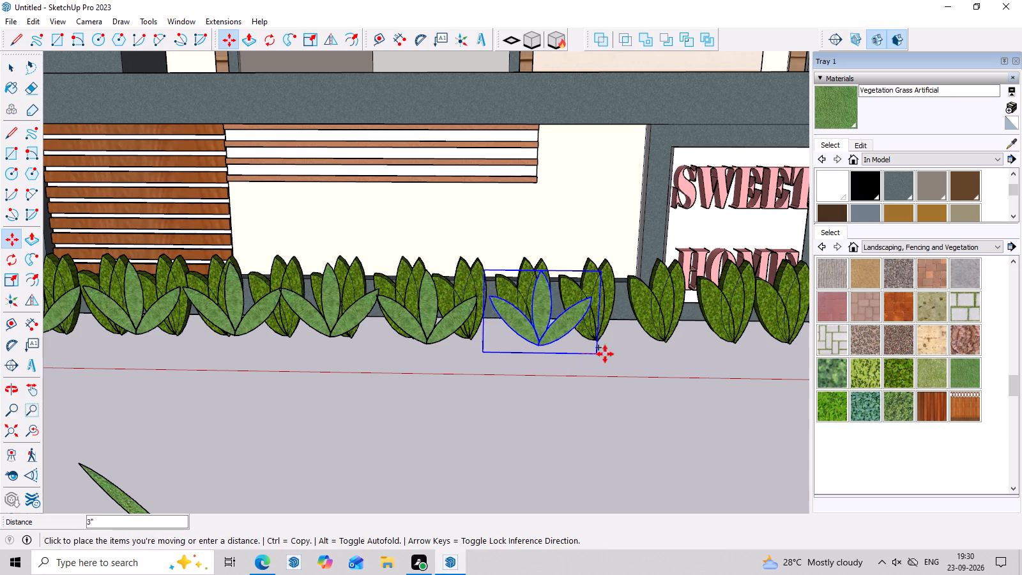
left_click(680, 356)
scroll(500, 344, "down", 2)
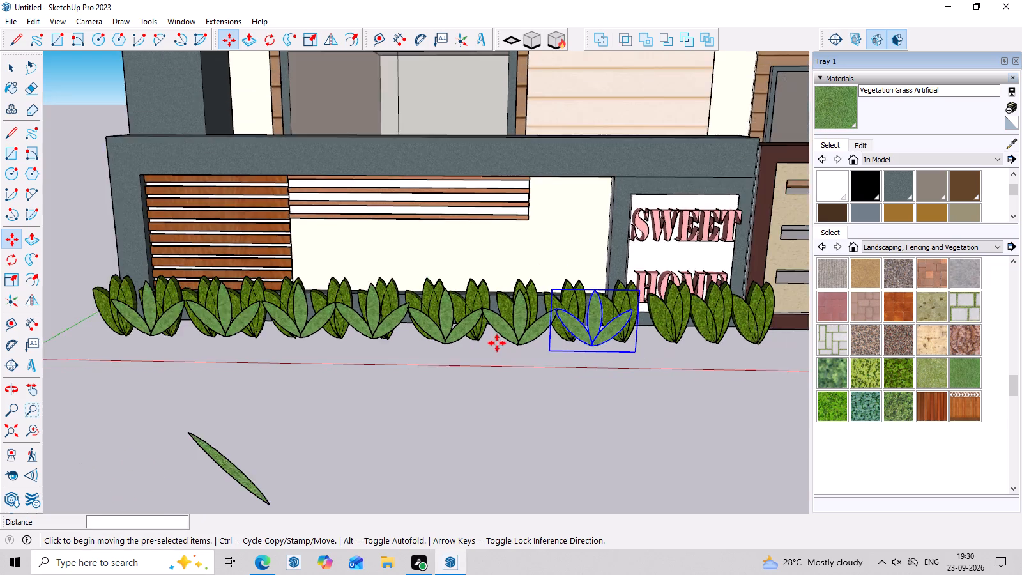
scroll(497, 343, "down", 4)
scroll(581, 349, "up", 3)
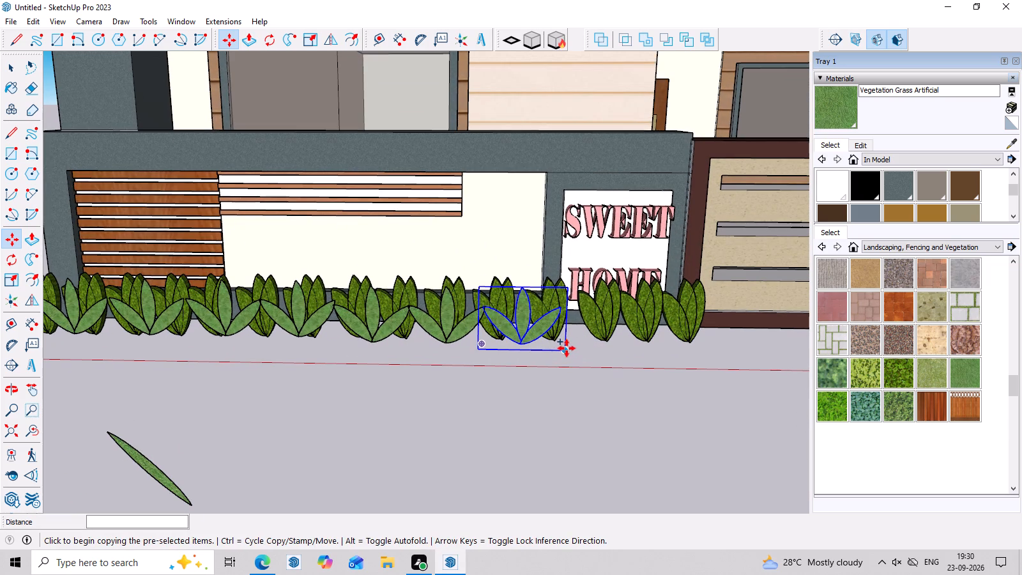
left_click(567, 348)
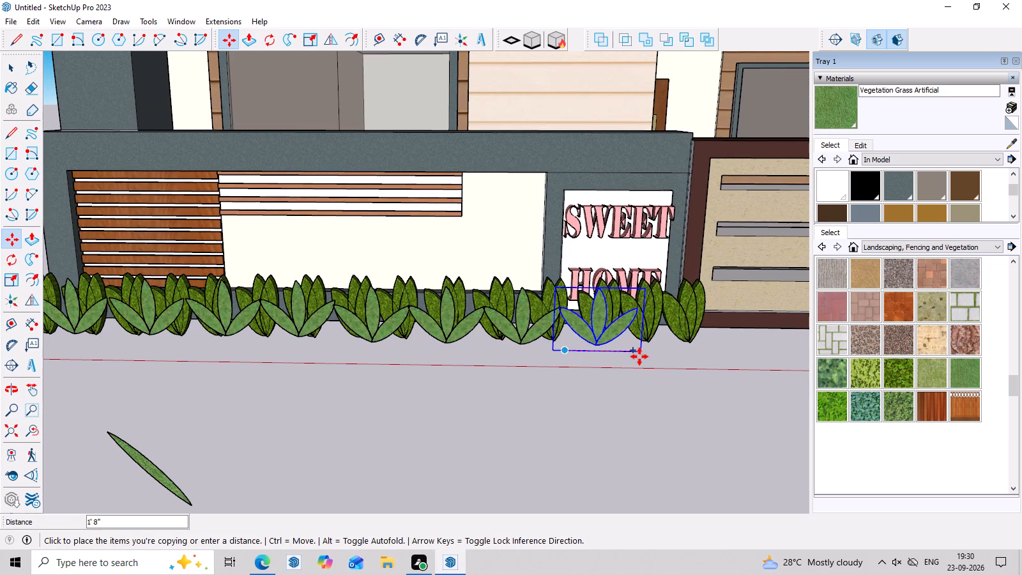
left_click(639, 356)
left_click(641, 355)
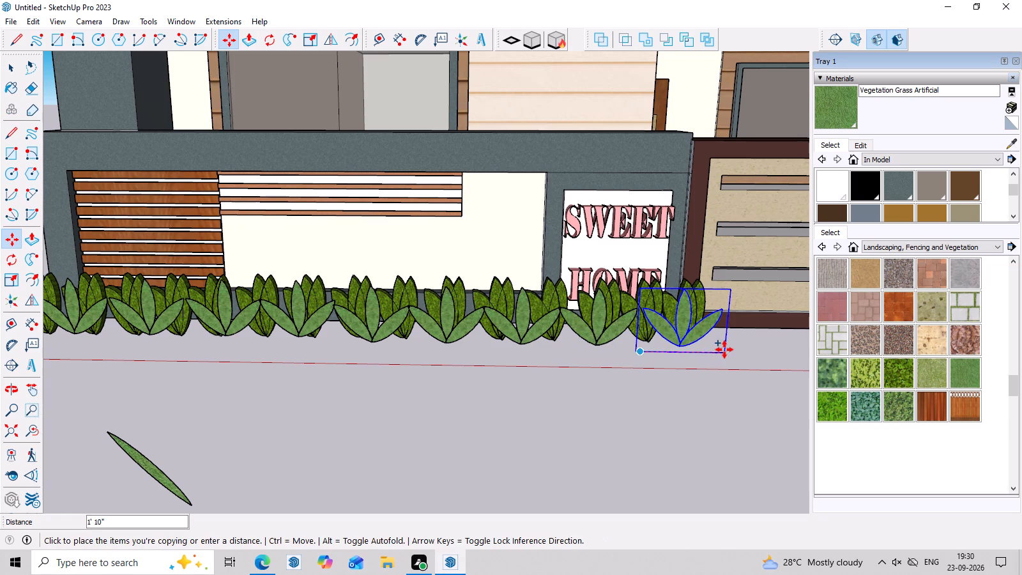
left_click(719, 349)
scroll(618, 397, "down", 5)
key("space")
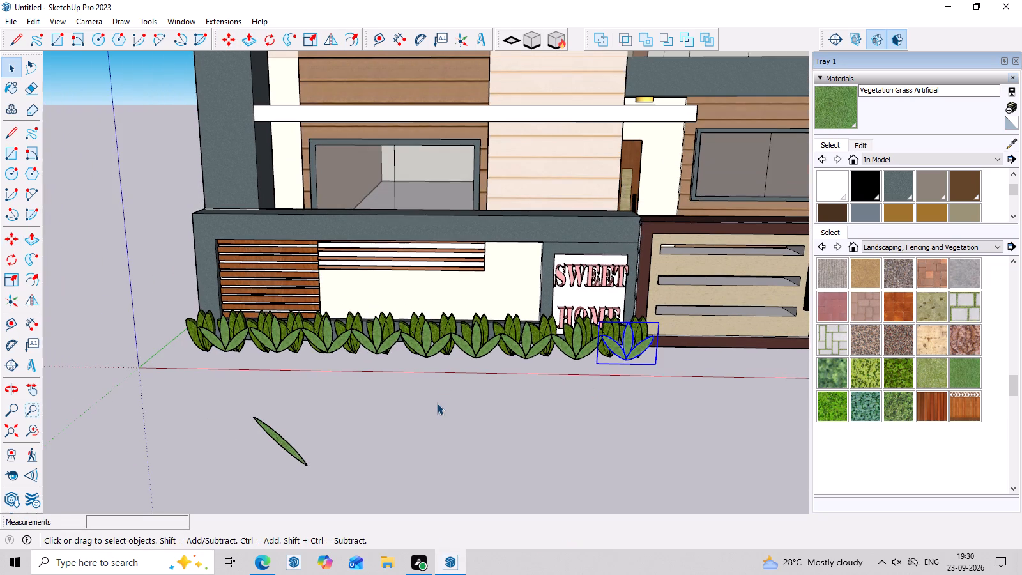
left_click(437, 403)
key("Escape")
Paint the spare single leaf on the ground in front of the wall with Grass Dark Green.
scroll(437, 403, "up", 4)
scroll(386, 404, "down", 3)
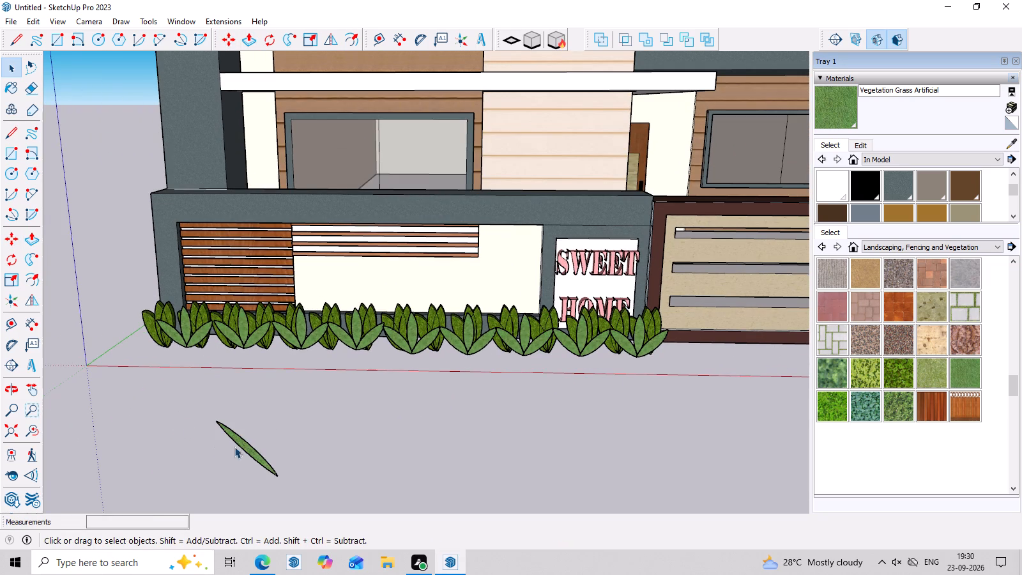
left_click(267, 465)
scroll(877, 373, "up", 3)
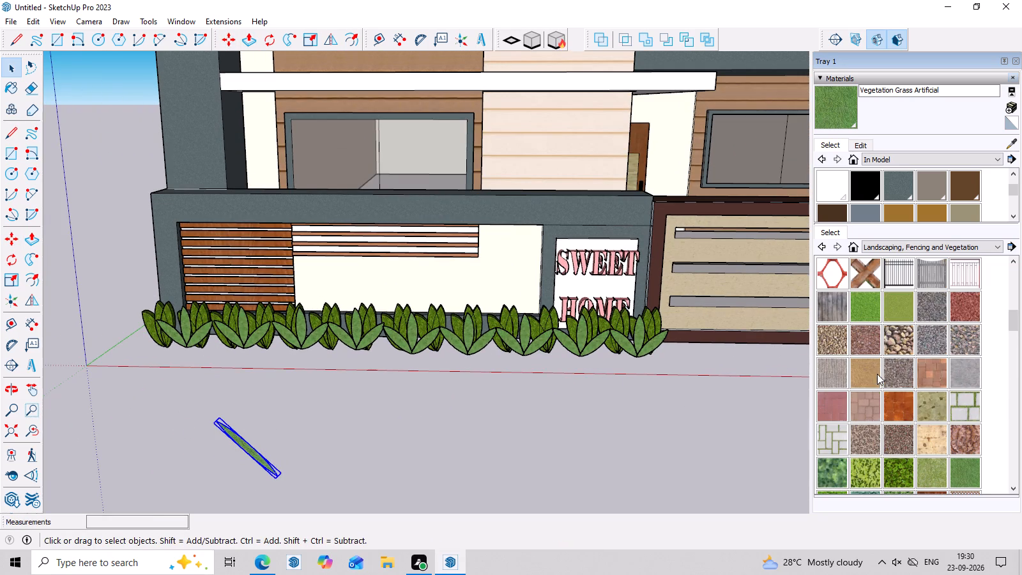
left_click(869, 304)
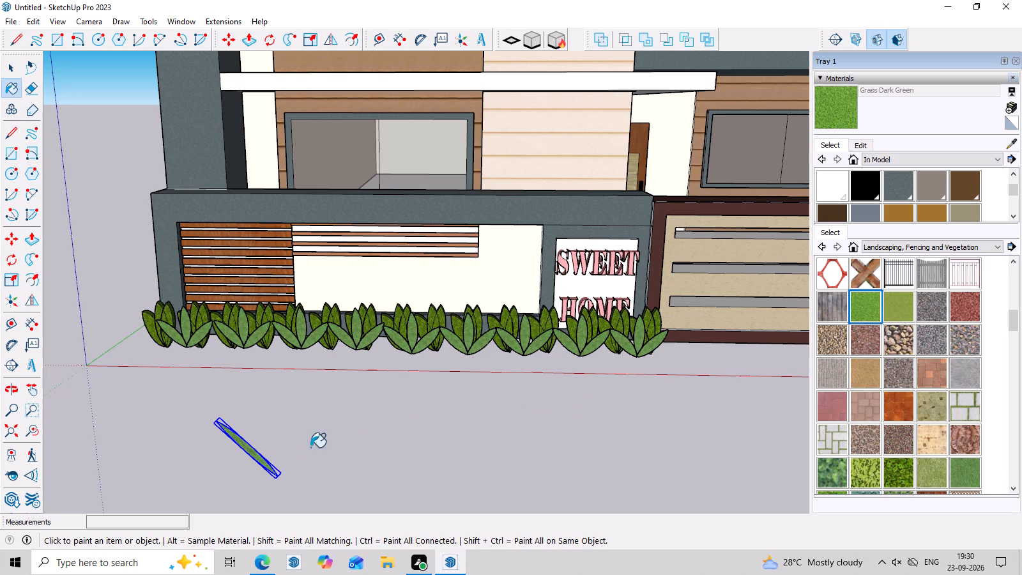
left_click(256, 459)
key("space")
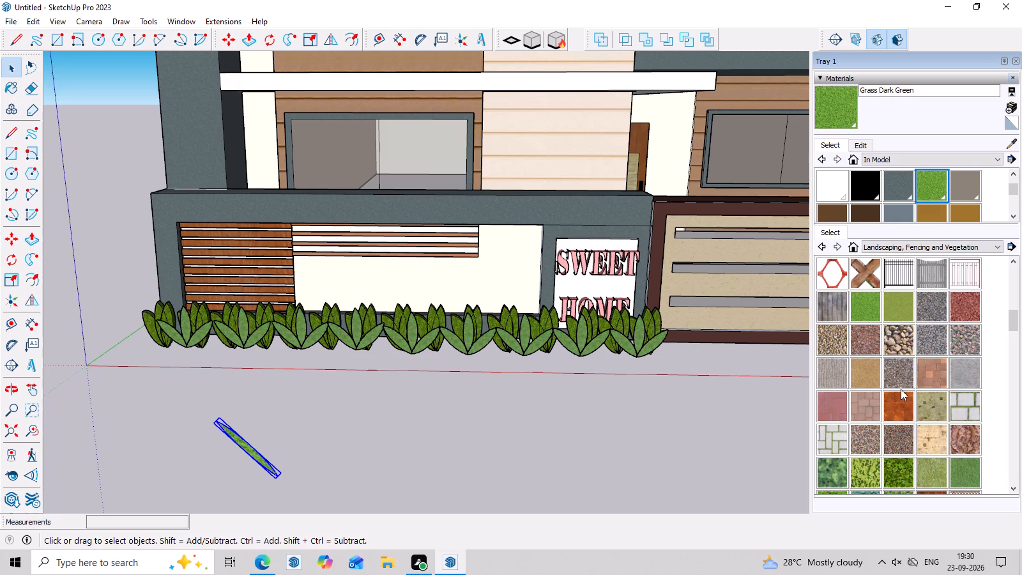
Move the Grass Dark Green leaf by its lower end into the plant row, between the first and second three-leaf plants.
key("m")
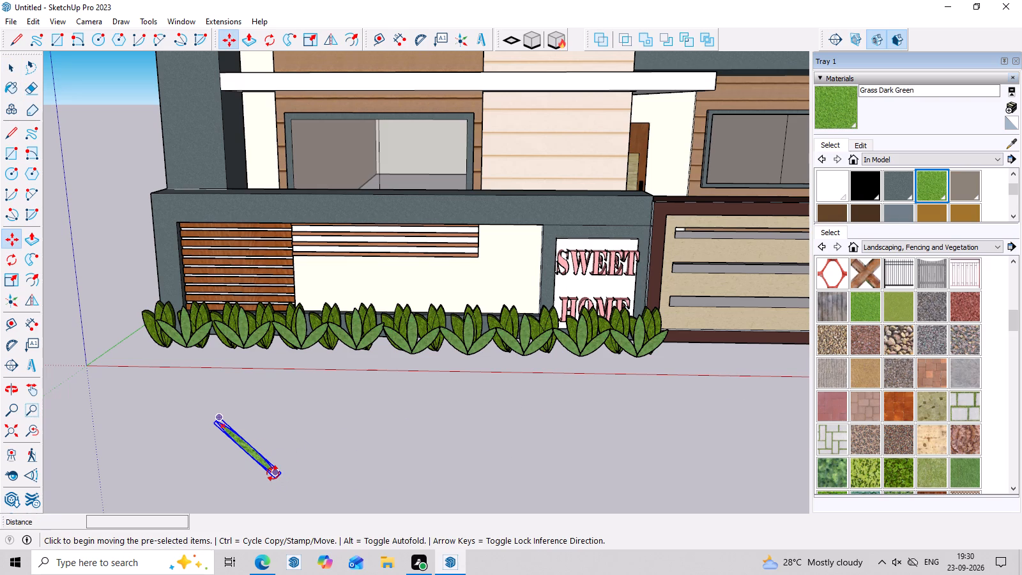
left_click(280, 482)
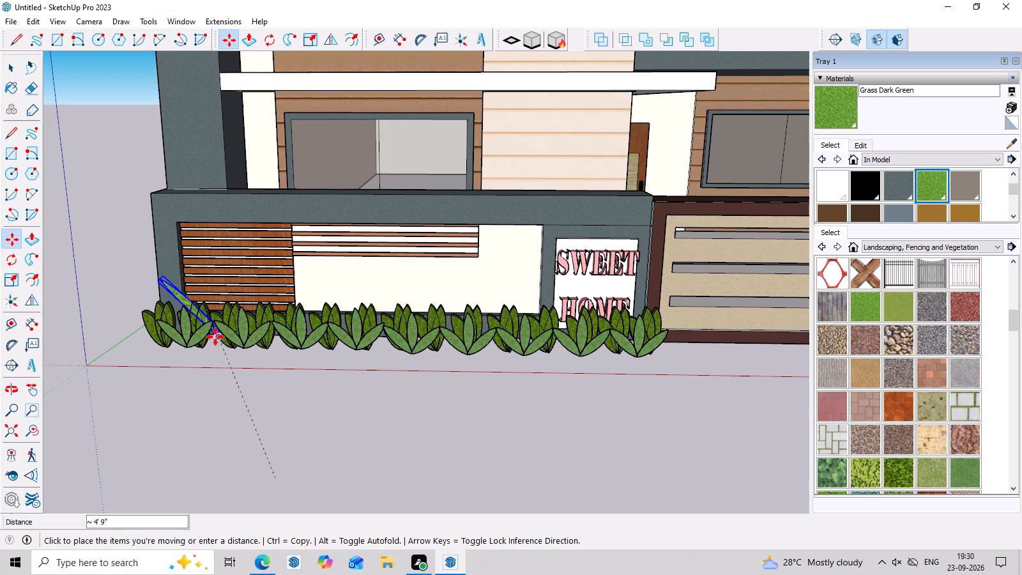
scroll(220, 346, "up", 5)
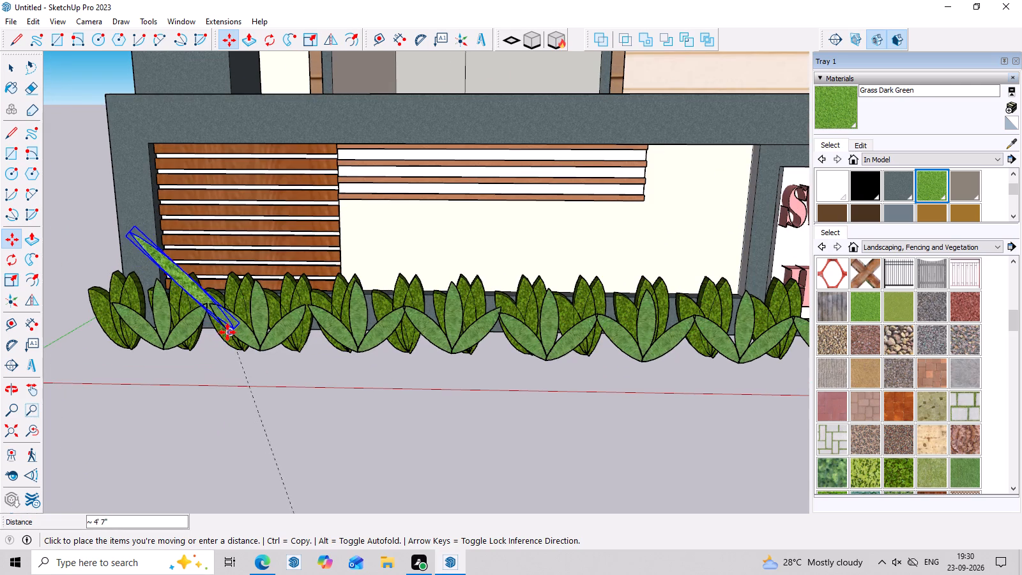
left_click(220, 341)
scroll(277, 368, "down", 4)
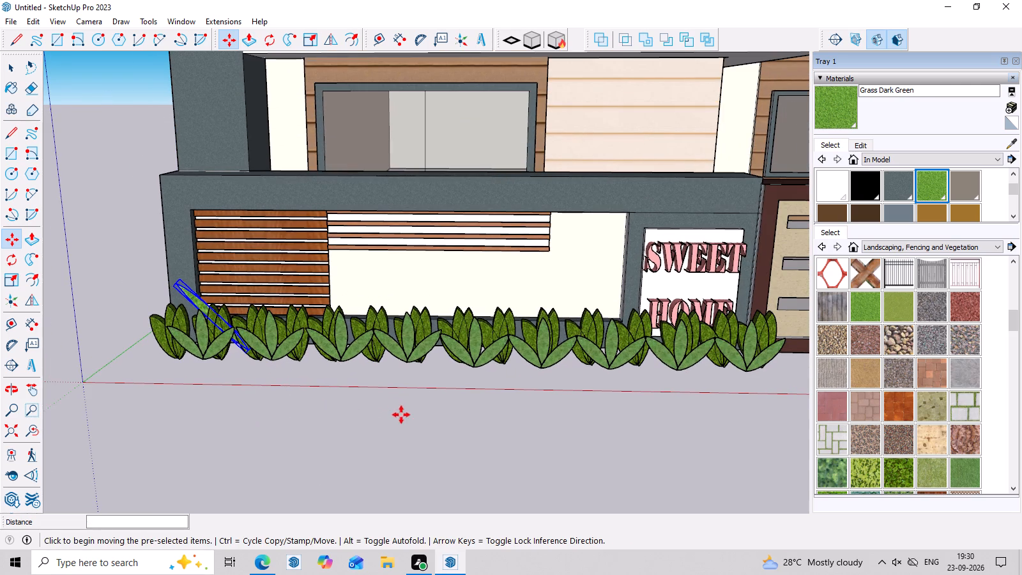
key("space")
left_click(390, 440)
Move the Grass Dark Green leaf by its lower end about 5" onto the base of the leaf clump beside the second three-leaf plant.
middle_click_drag(392, 440, 432, 385)
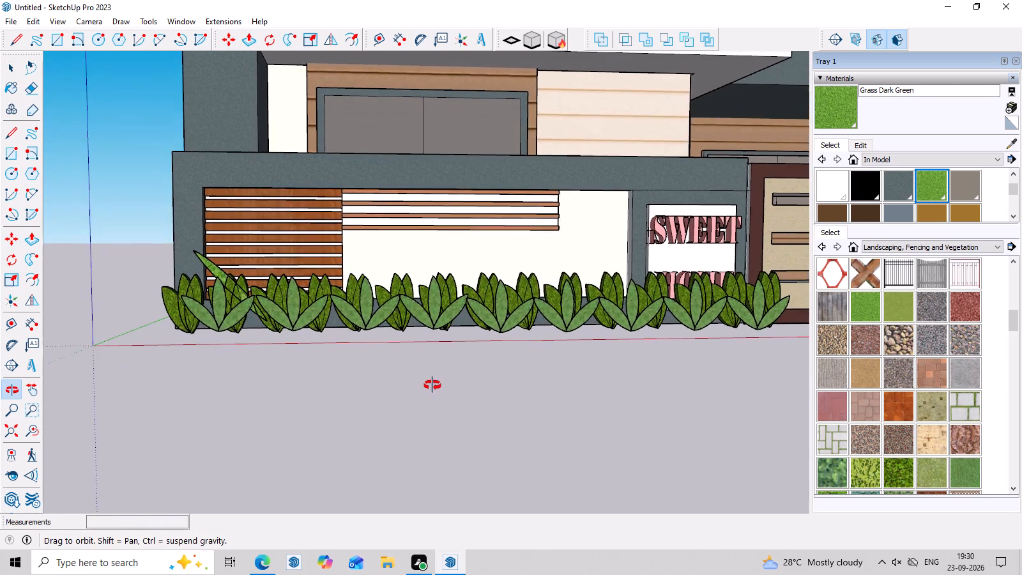
middle_click_drag(432, 385, 431, 408)
scroll(229, 325, "up", 9)
left_click(276, 335)
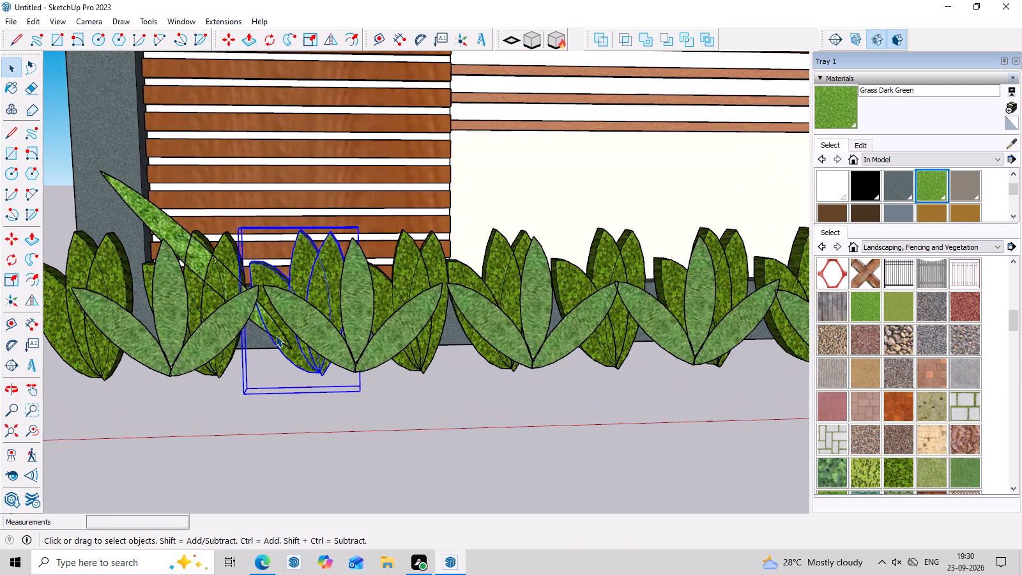
left_click(157, 213)
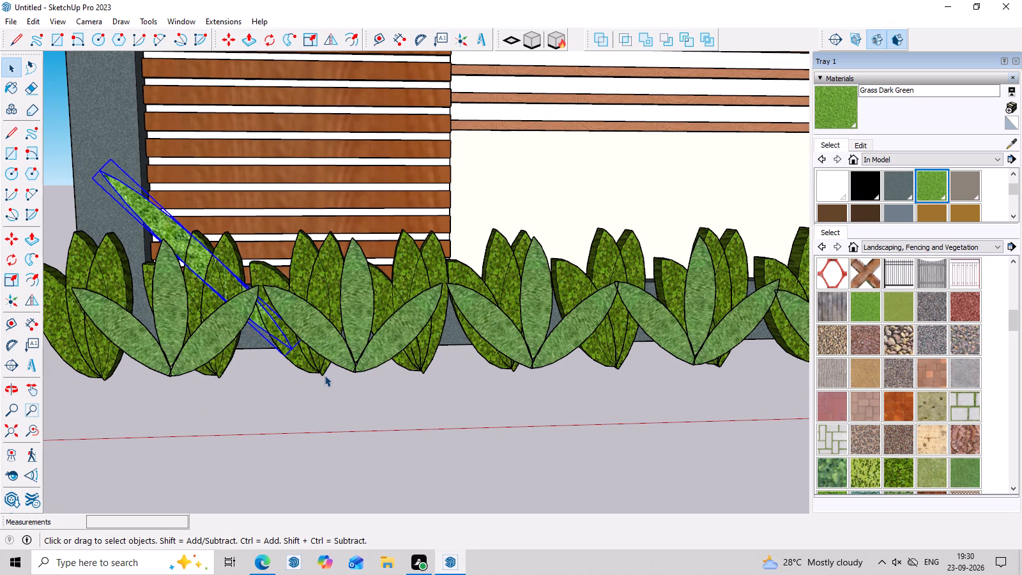
key("m")
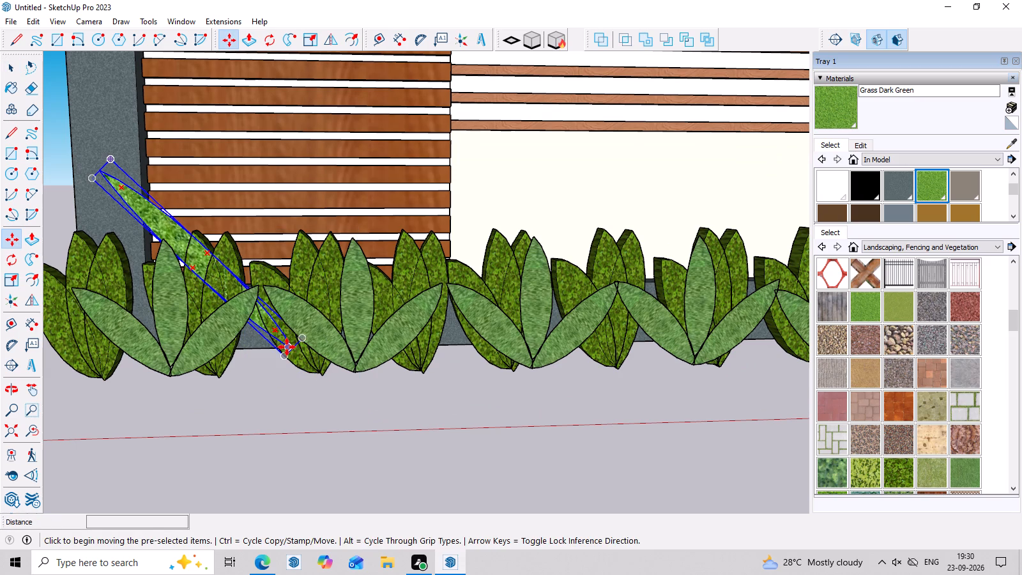
left_click(287, 347)
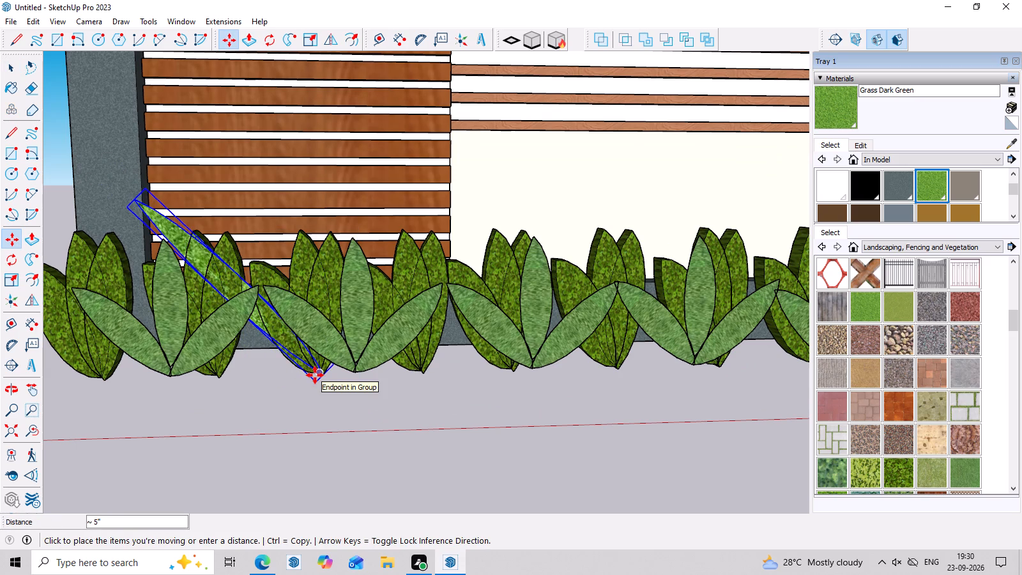
left_click(315, 375)
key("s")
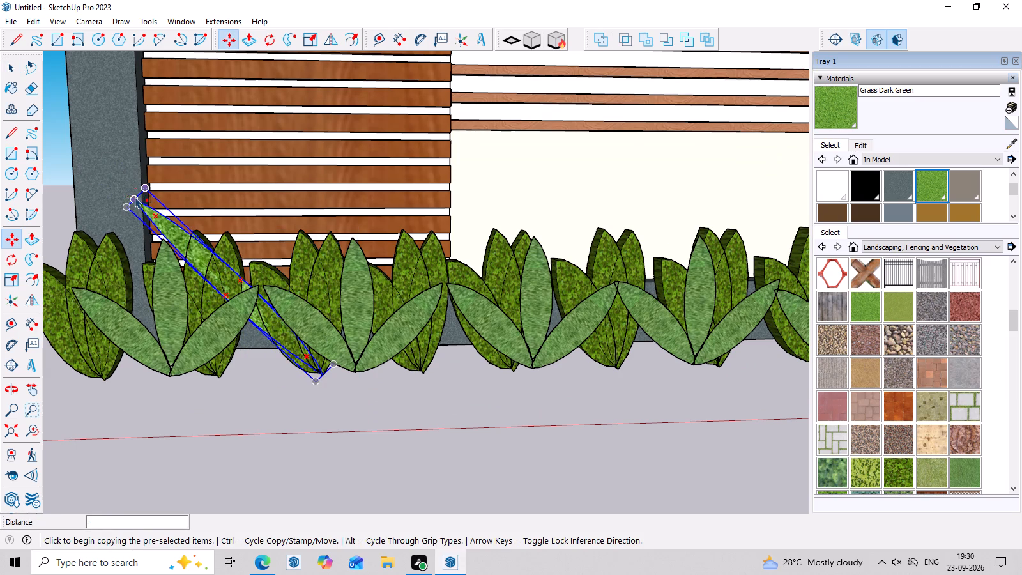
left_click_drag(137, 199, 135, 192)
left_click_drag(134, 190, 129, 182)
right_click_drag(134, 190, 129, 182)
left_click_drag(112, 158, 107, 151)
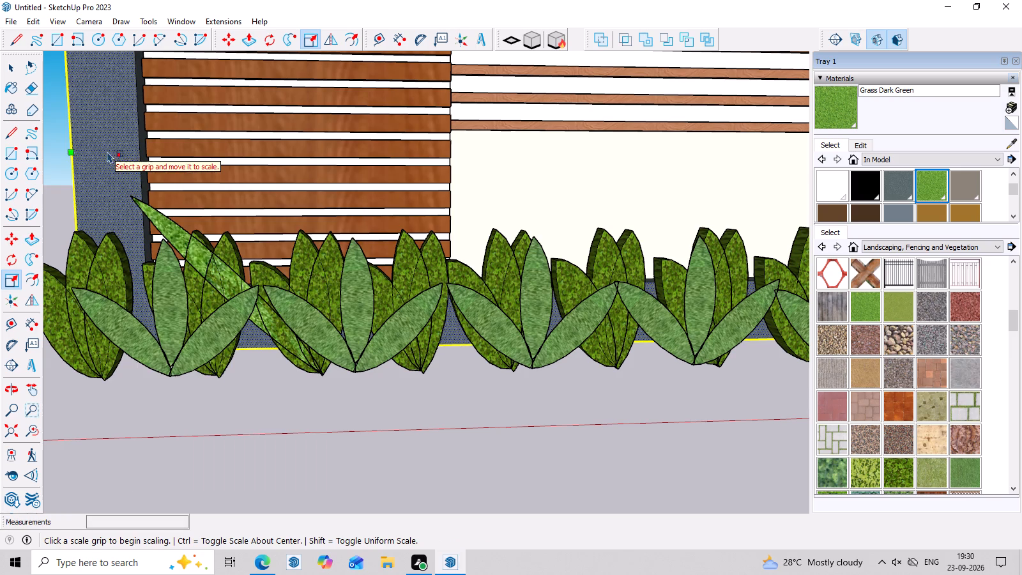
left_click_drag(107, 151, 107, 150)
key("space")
Scale the Grass Dark Green leaf up uniformly from its tip, making it slightly longer while its base stays in place.
left_click(152, 211)
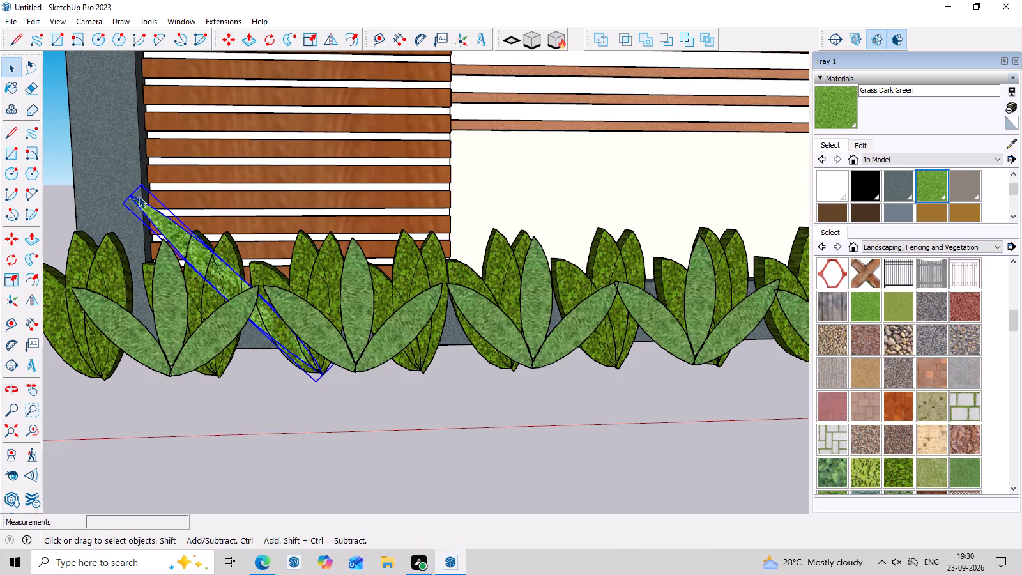
key("s")
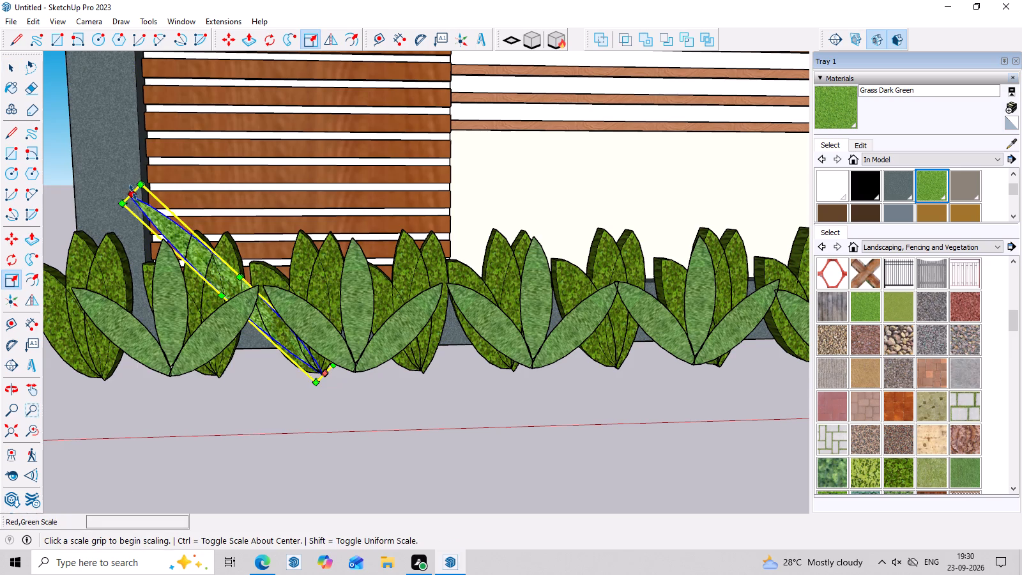
left_click_drag(133, 192, 101, 154)
left_click(101, 154)
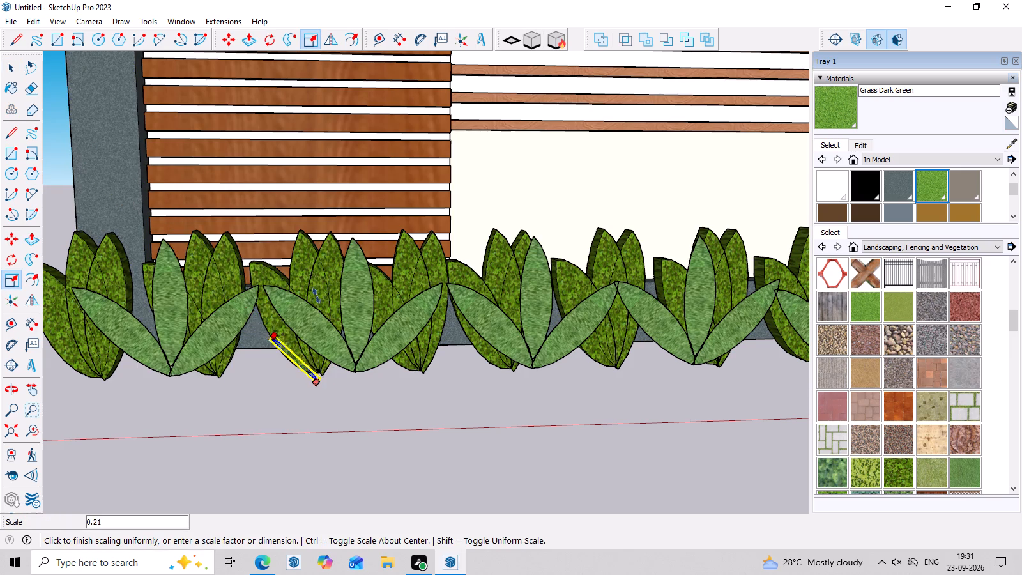
left_click(101, 151)
key("space")
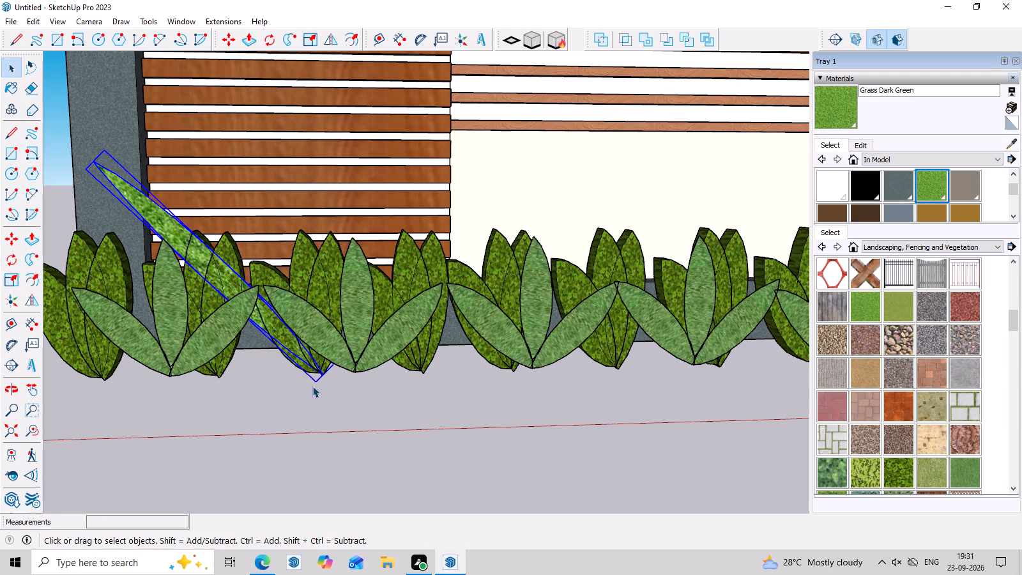
Copy the Grass Dark Green leaf three times along the plant row, about 1' 10" apart, reaching the fifth three-leaf plant.
scroll(326, 370, "down", 7)
middle_click_drag(328, 399, 315, 437)
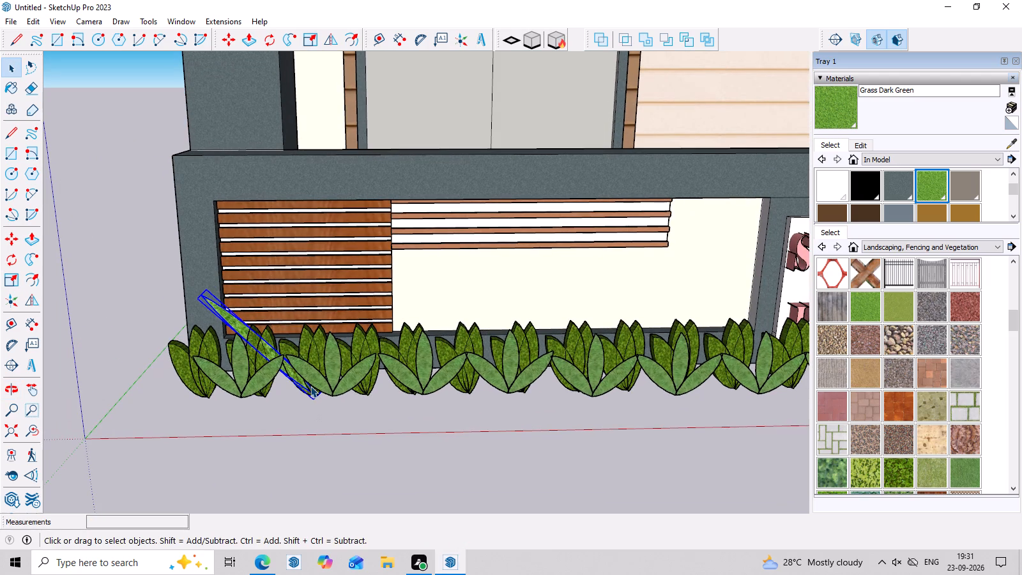
key("n")
key("m")
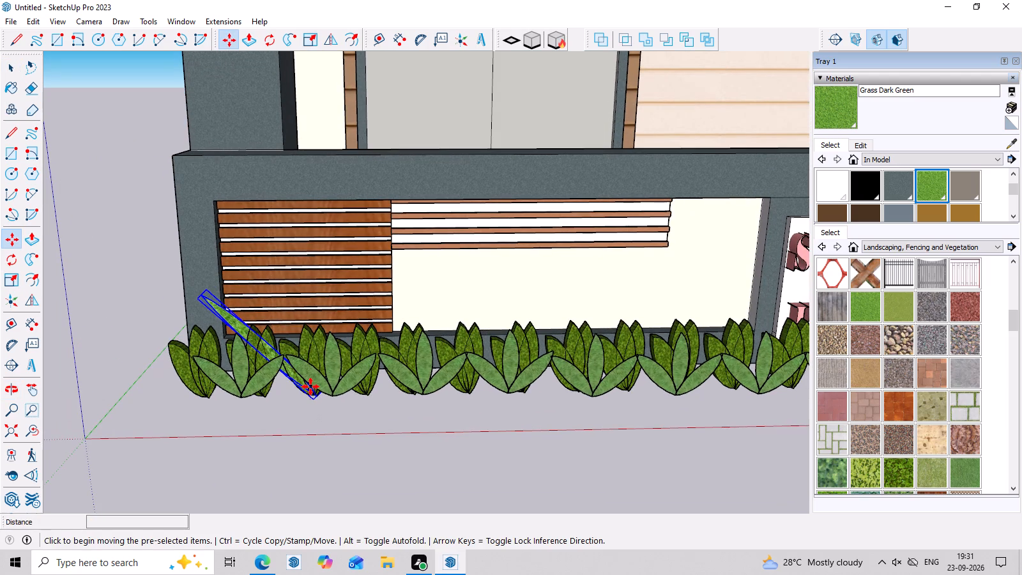
left_click(310, 395)
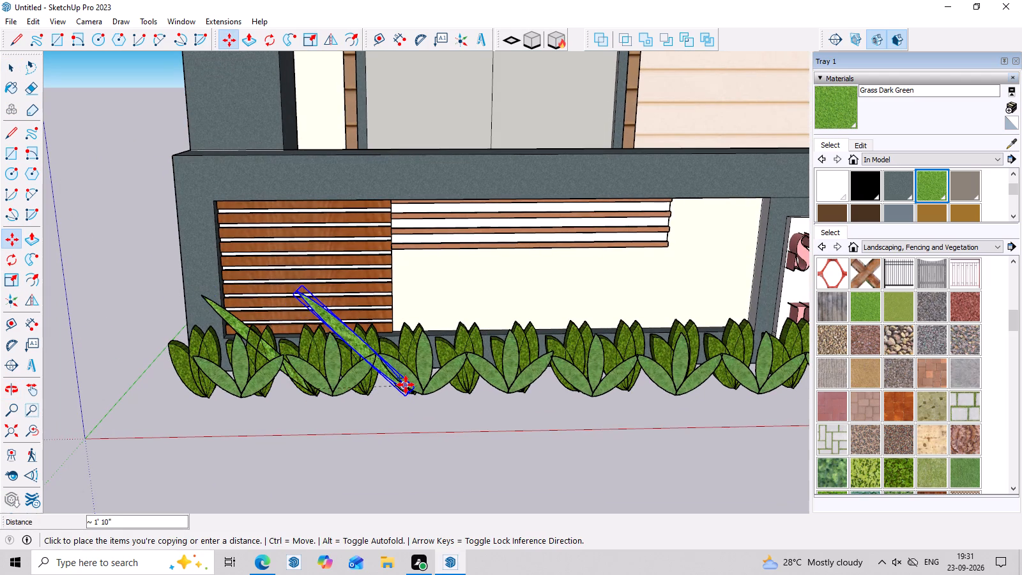
left_click(406, 385)
left_click(413, 391)
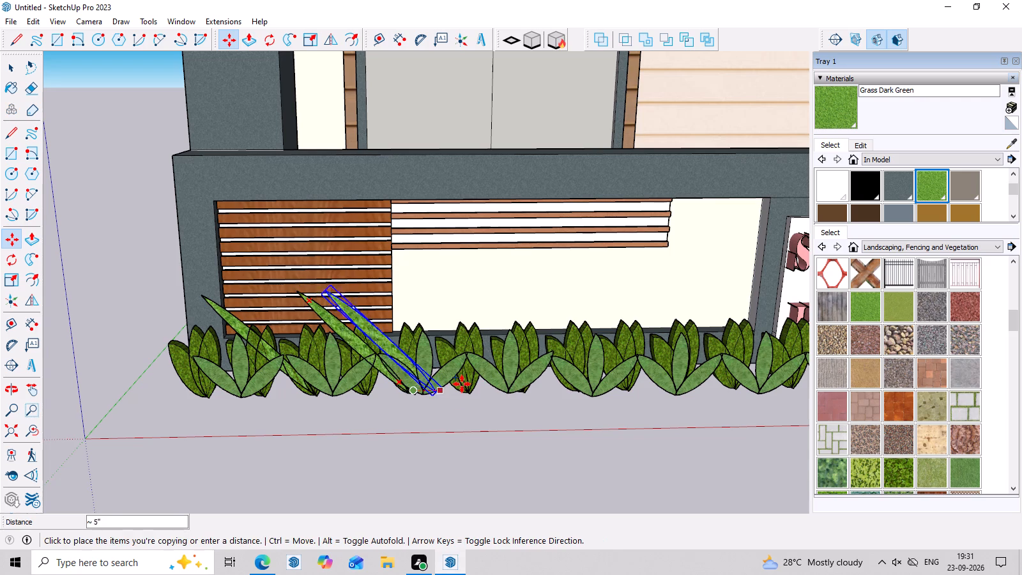
left_click(508, 387)
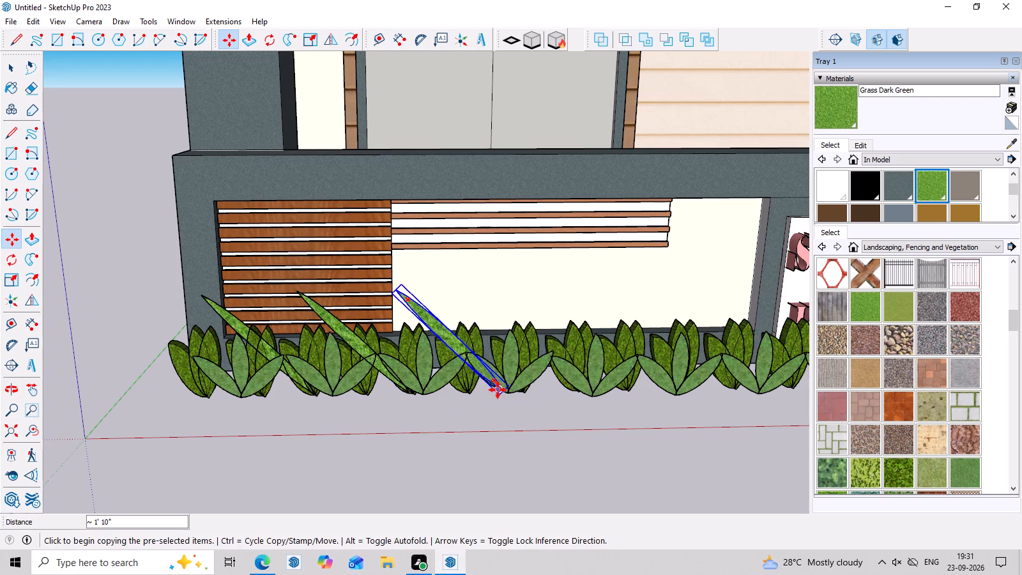
left_click(498, 389)
left_click(581, 392)
Continue copying the Grass Dark Green leaf along the row past the SWEET HOME sign, filling the gap at the fourth plant as well.
scroll(418, 381, "down", 5)
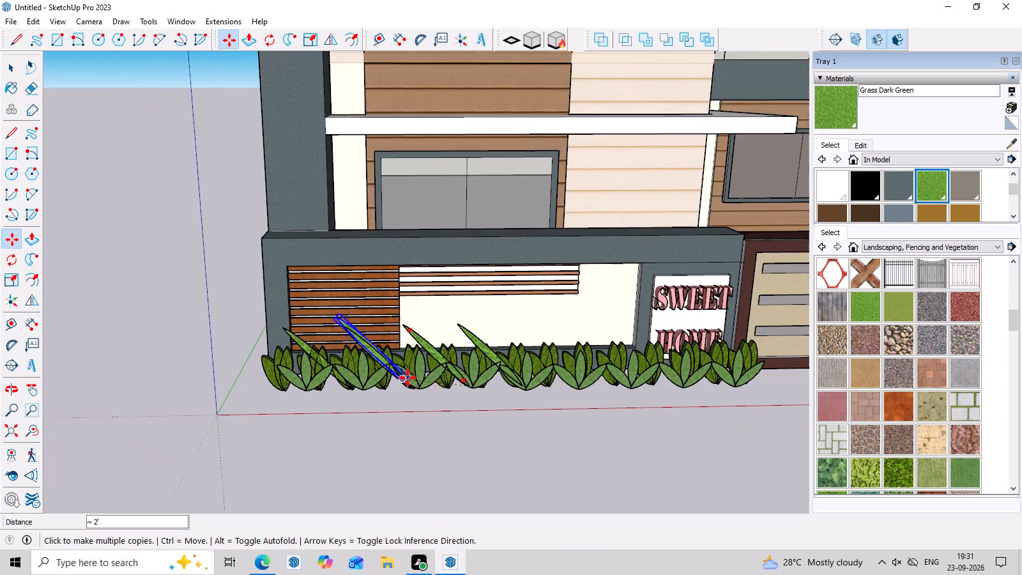
middle_click_drag(513, 413, 478, 423)
scroll(547, 395, "up", 2)
left_click(551, 395, "ctrl")
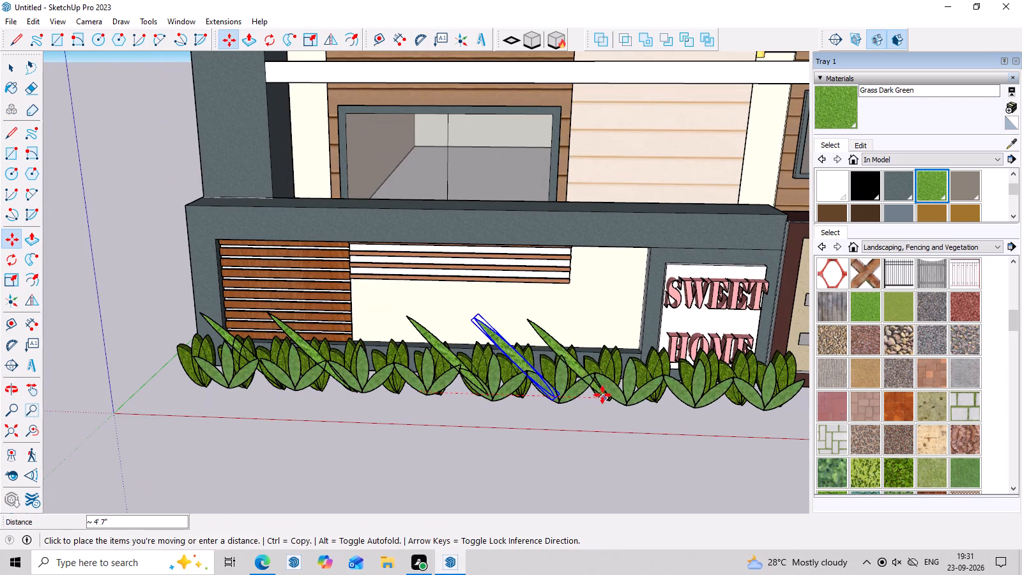
left_click(611, 397)
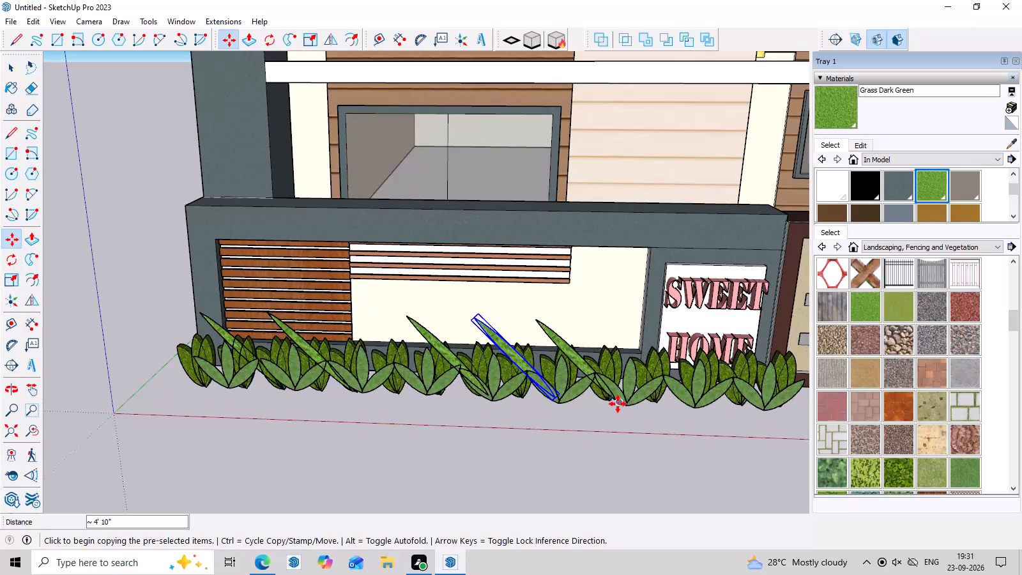
left_click(615, 401)
left_click(740, 402)
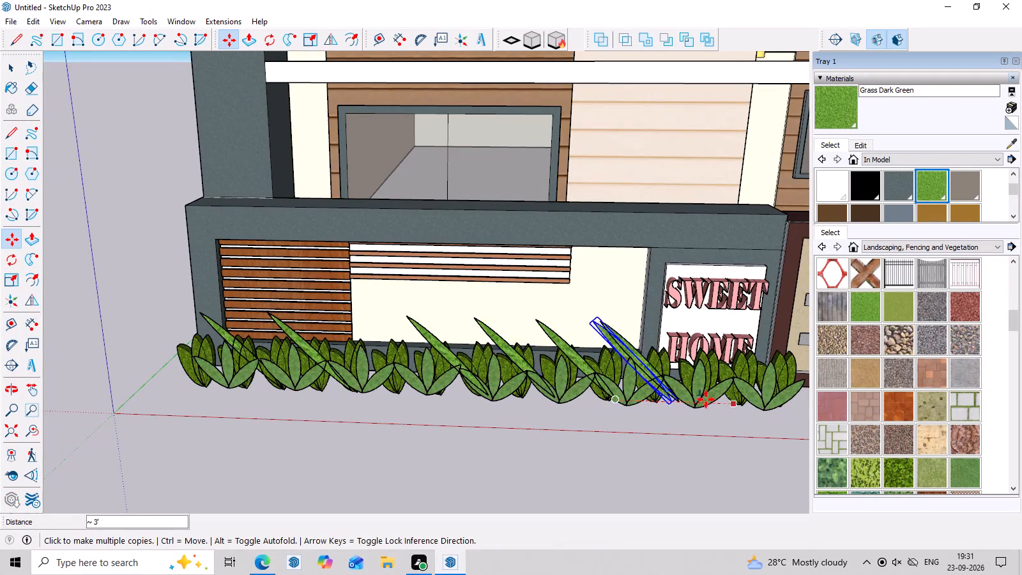
scroll(620, 377, "down", 2)
left_click(776, 397)
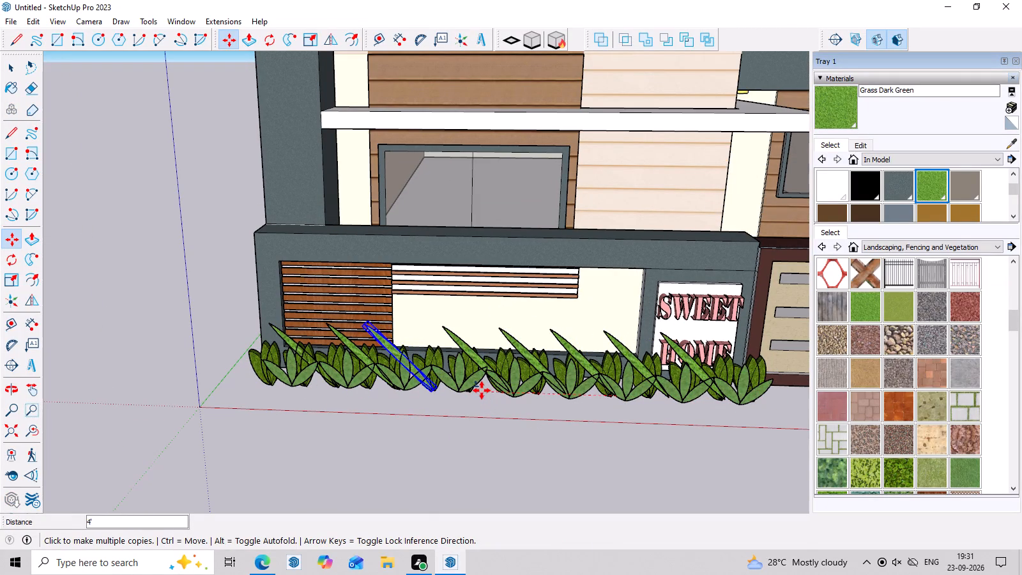
left_click(487, 385)
key("Escape")
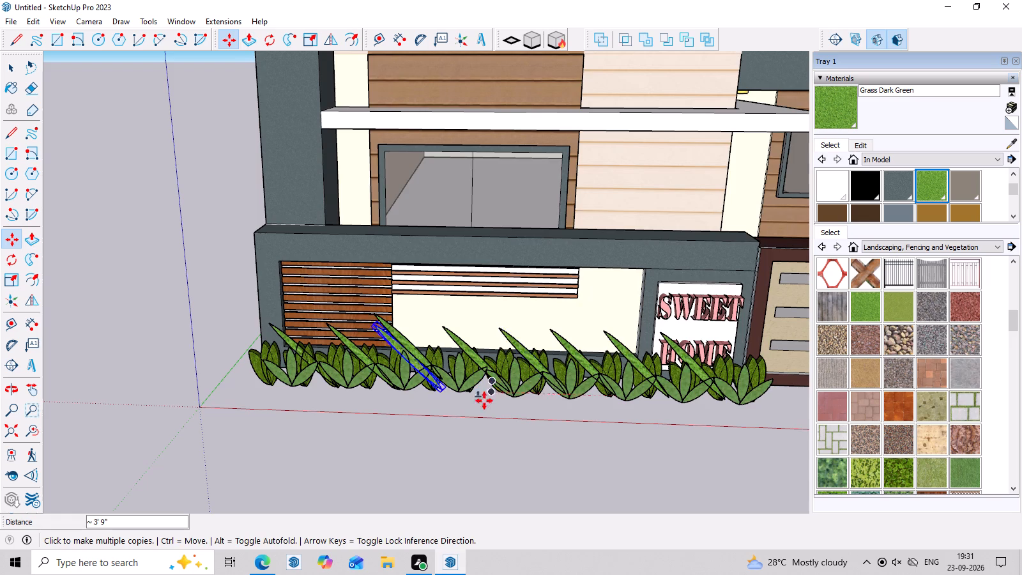
Copy one Grass Dark Green leaf out of the row onto the ground in front of the wall.
scroll(436, 412, "down", 5)
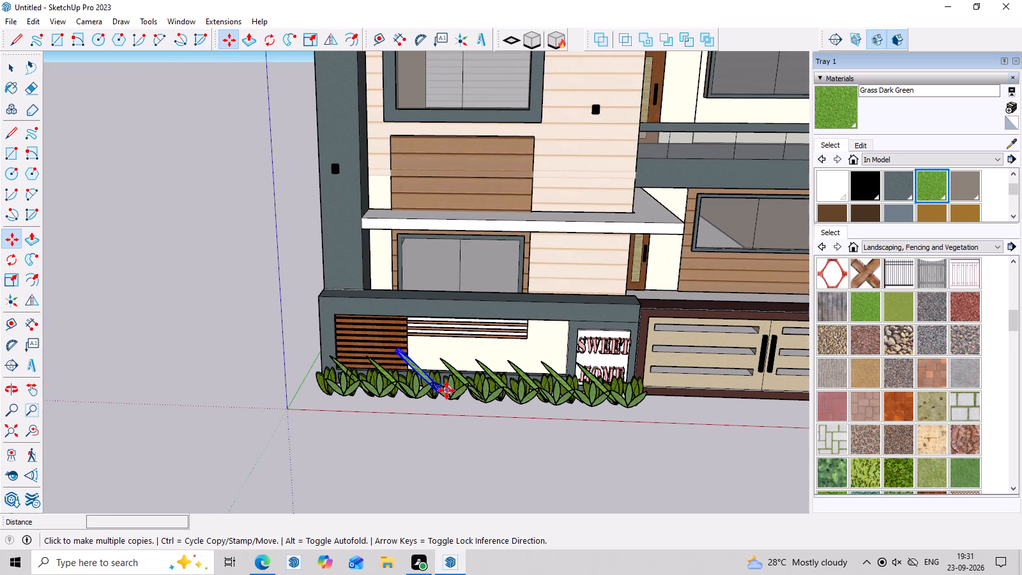
left_click(446, 390)
left_click(413, 448)
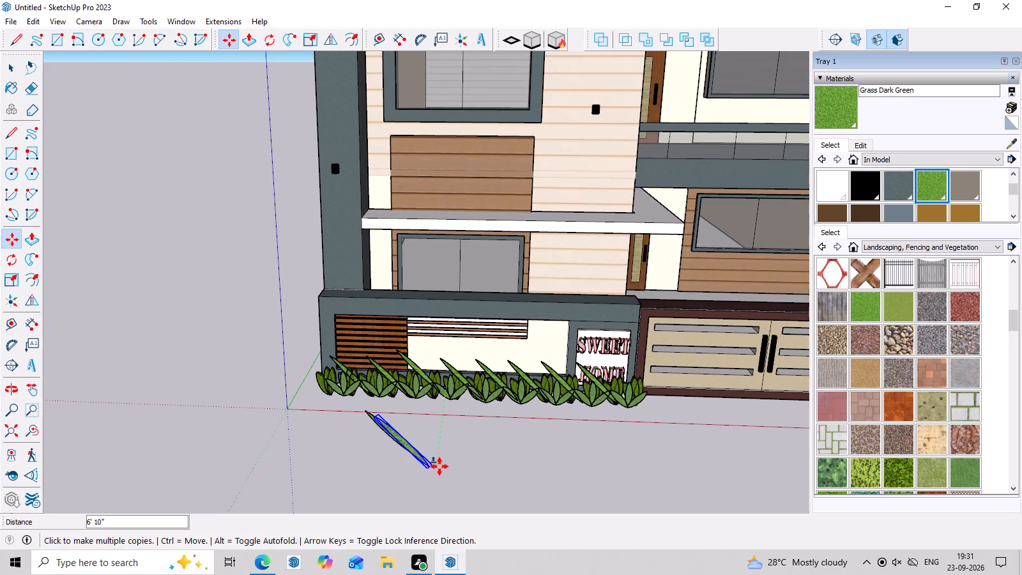
key("Escape")
Rotate the leaf on the ground about 84° around its upper tip so it leans the opposite way.
scroll(411, 441, "up", 2)
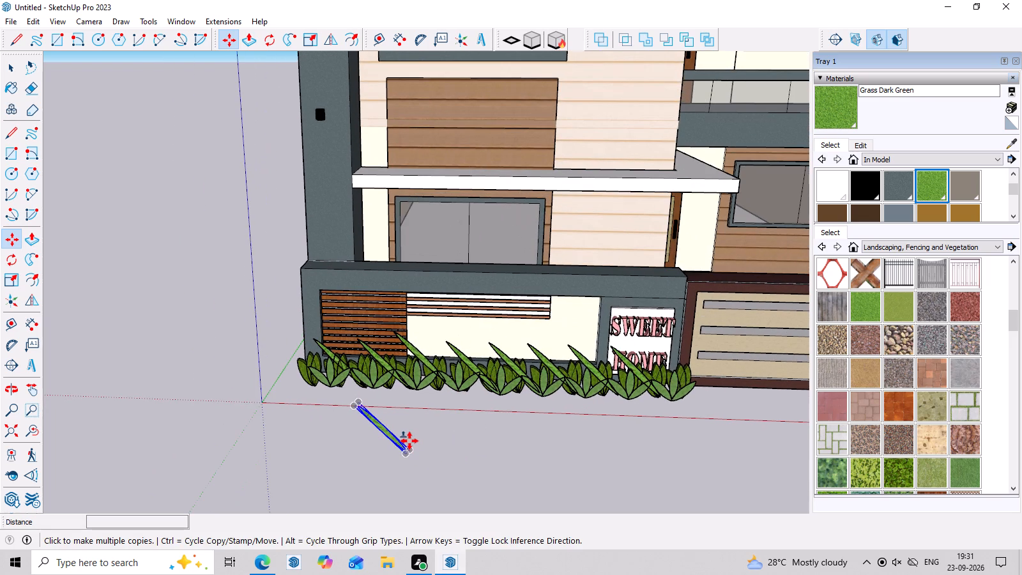
key("q")
left_click(360, 402)
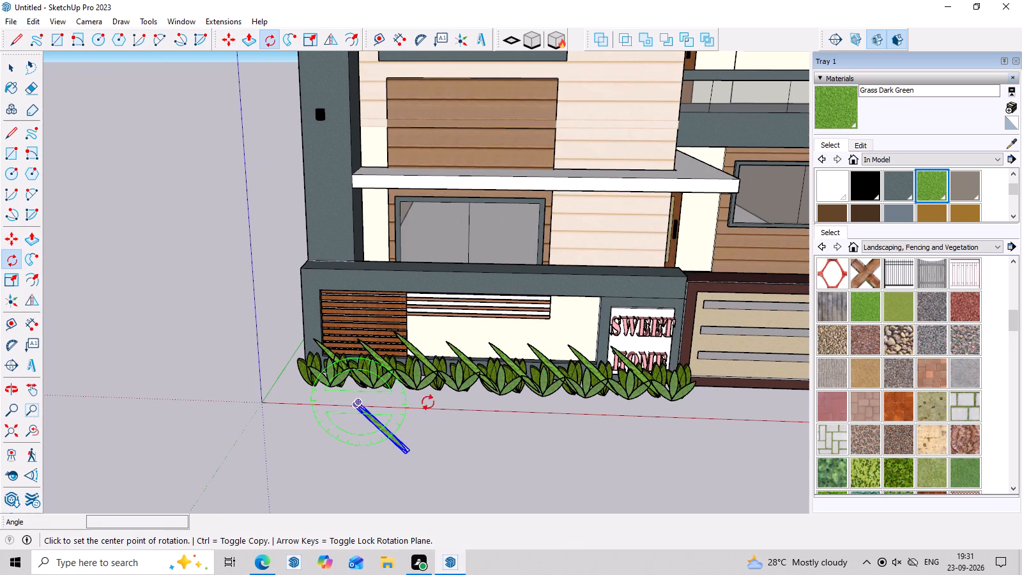
left_click(485, 428)
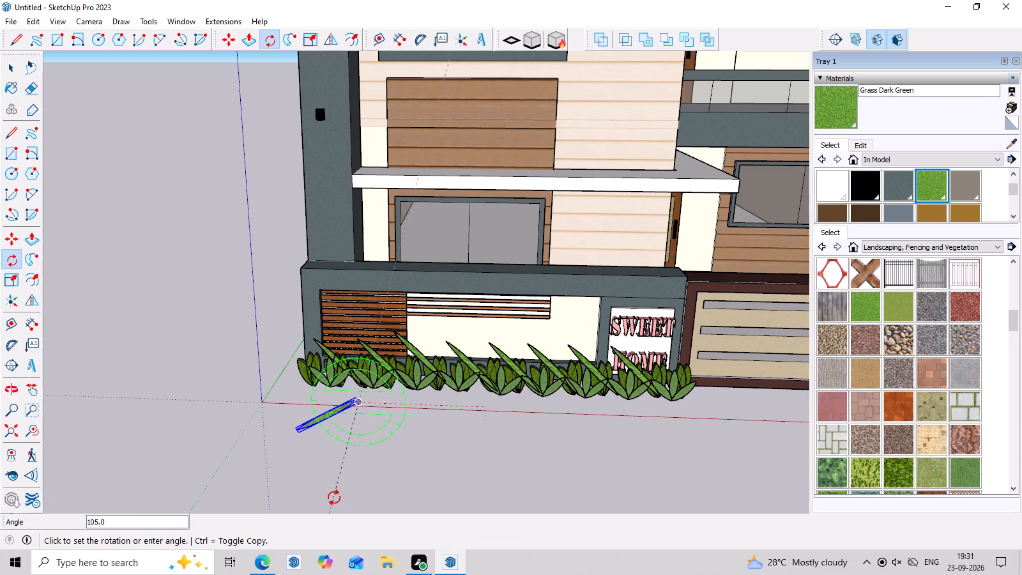
left_click(370, 486)
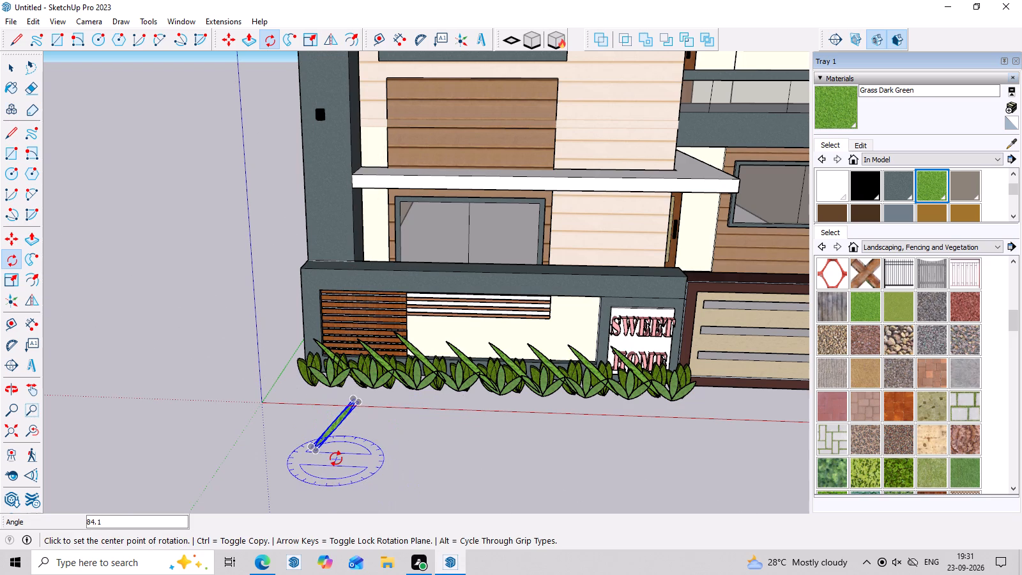
Move the rotated leaf by its lower end about 2' 11" into the plant row, between the first and second three-leaf plants.
key("m")
scroll(314, 444, "up", 2)
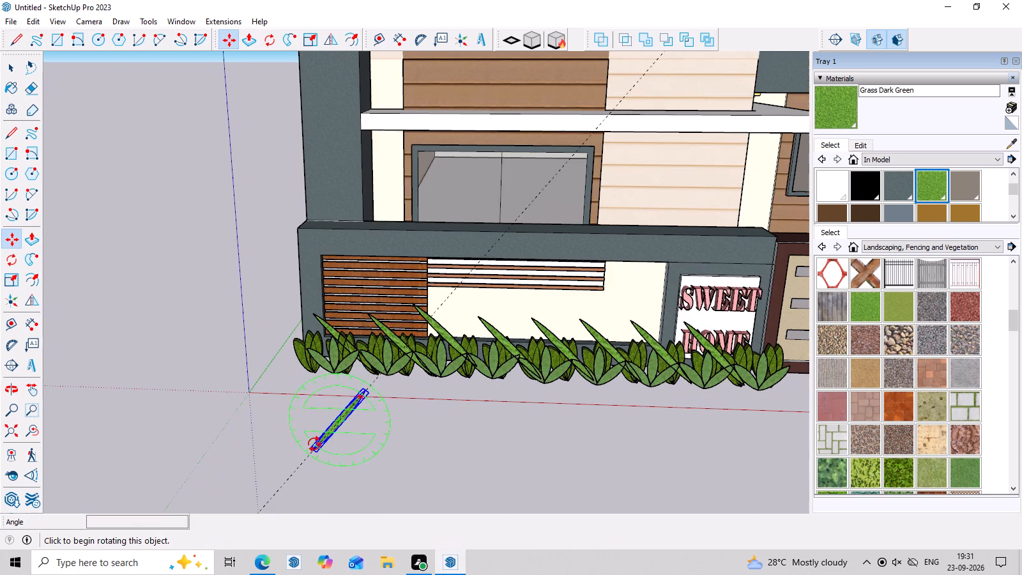
scroll(314, 445, "up", 5)
left_click(314, 445)
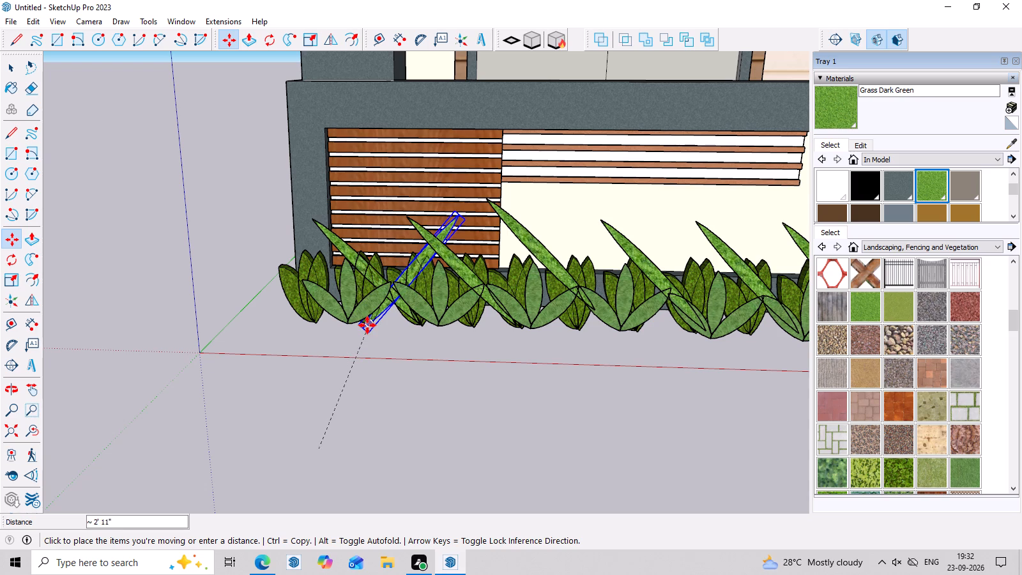
left_click(367, 325)
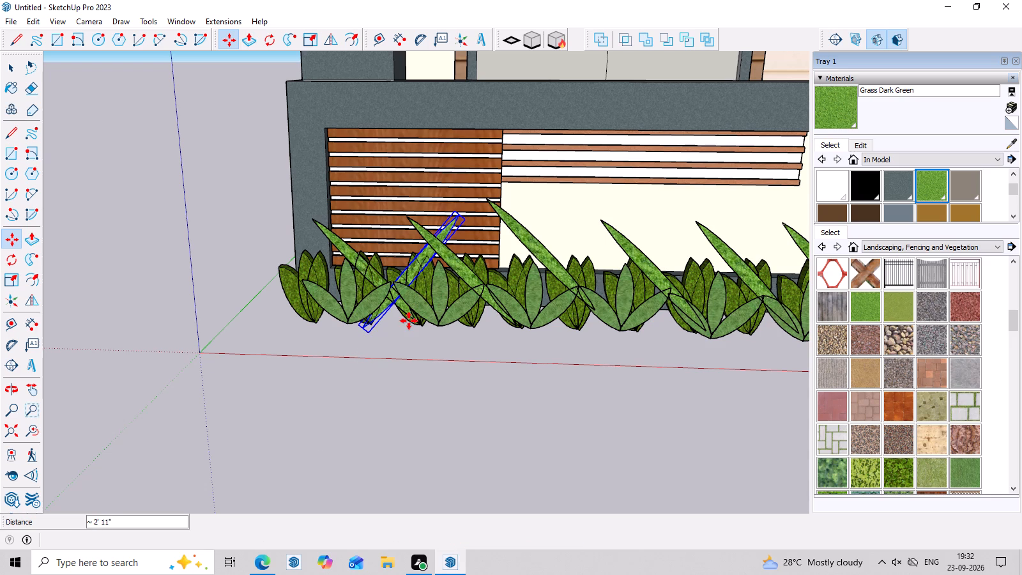
Copy the rotated leaf twice along the plant row, spaced about 2' 3" and 2', crossing the opposite-leaning leaves.
key("m")
double_click(370, 322)
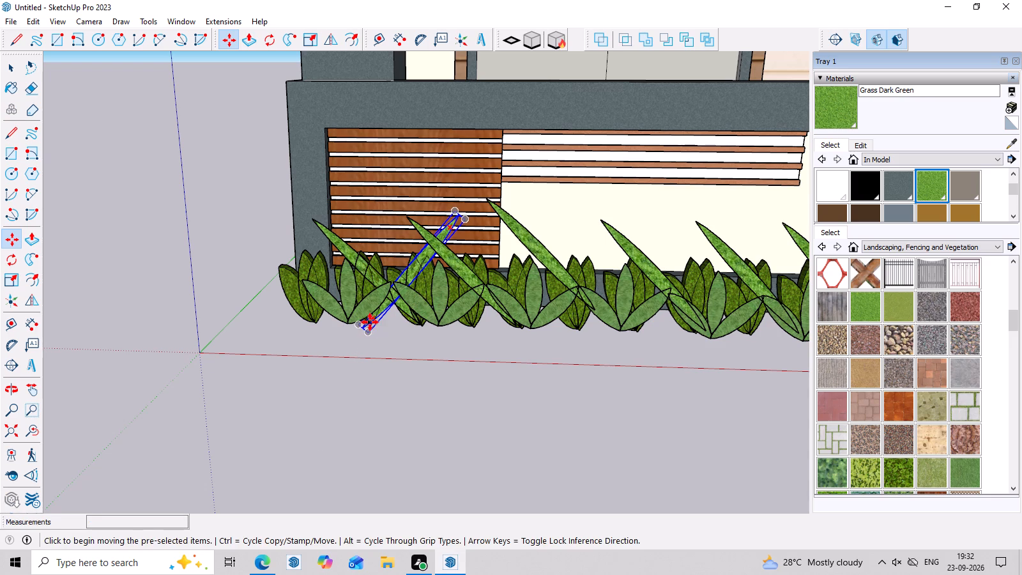
left_click(480, 314)
scroll(525, 312, "down", 6)
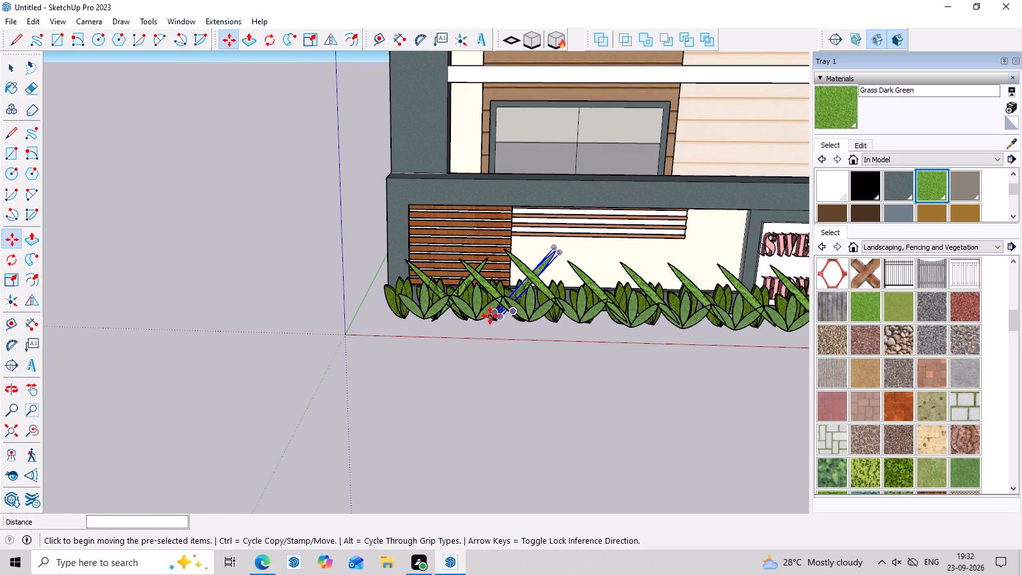
left_click(496, 316)
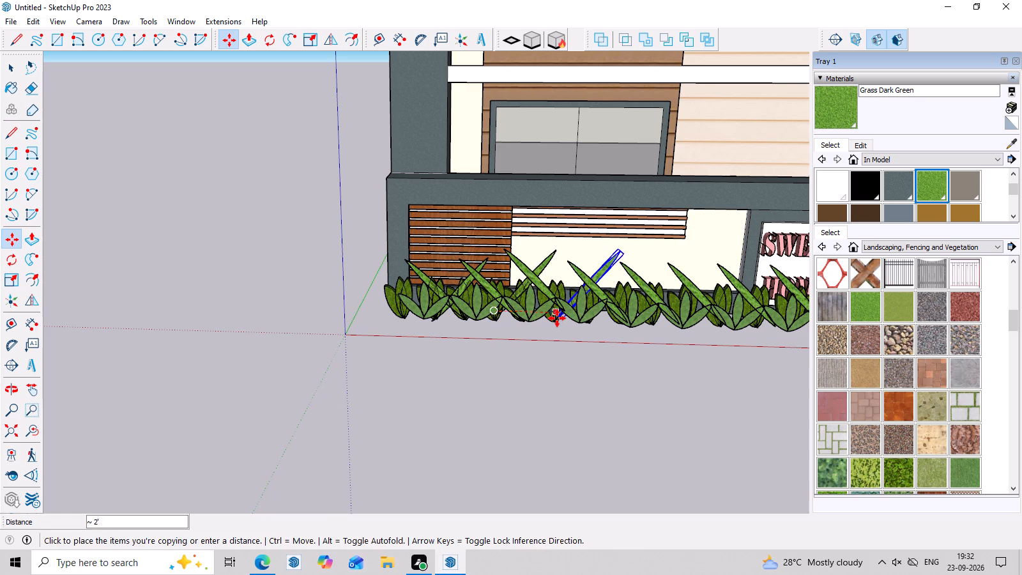
left_click(557, 318)
scroll(564, 318, "down", 7)
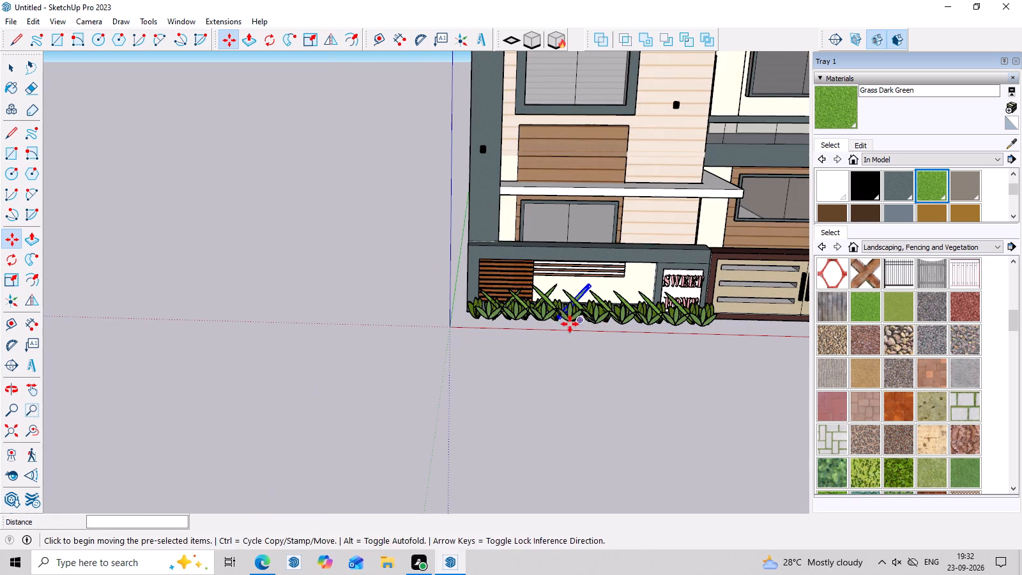
Move the last rotated grass leaf by its lower end about 3" to meet the base of the plant row.
left_click(559, 317)
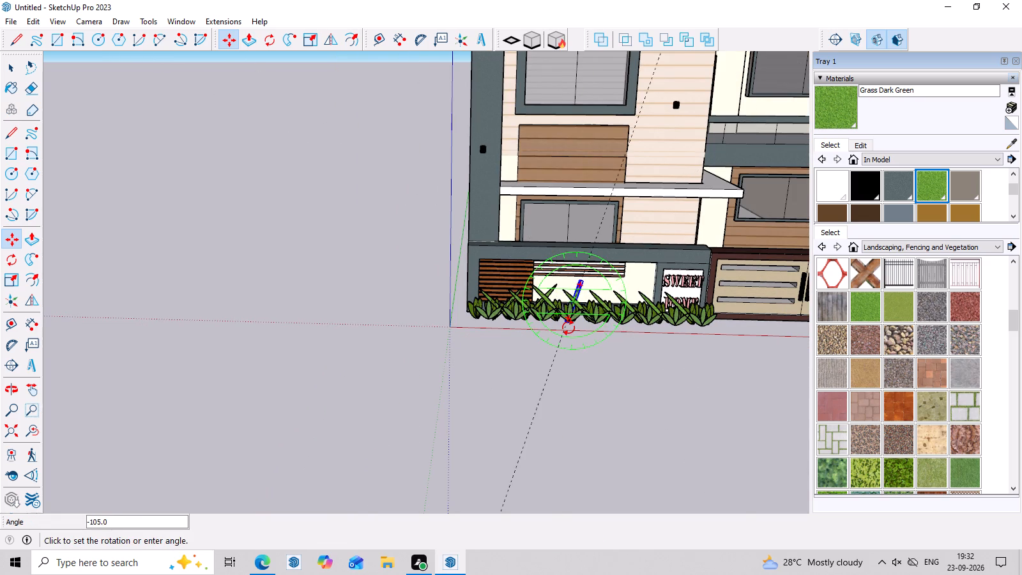
key("Escape")
scroll(568, 328, "up", 17)
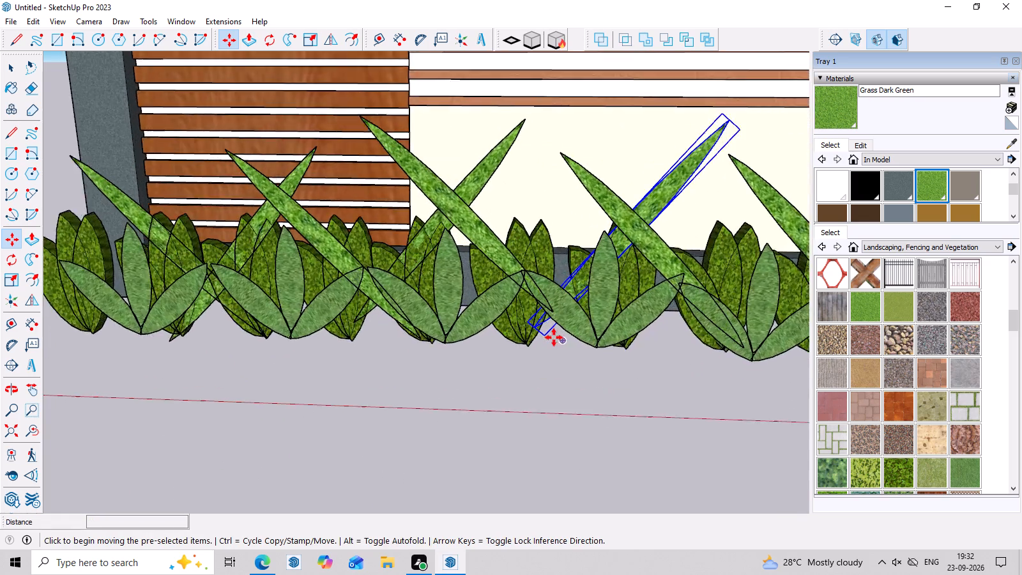
scroll(554, 337, "up", 4)
left_click(537, 318)
left_click(524, 347)
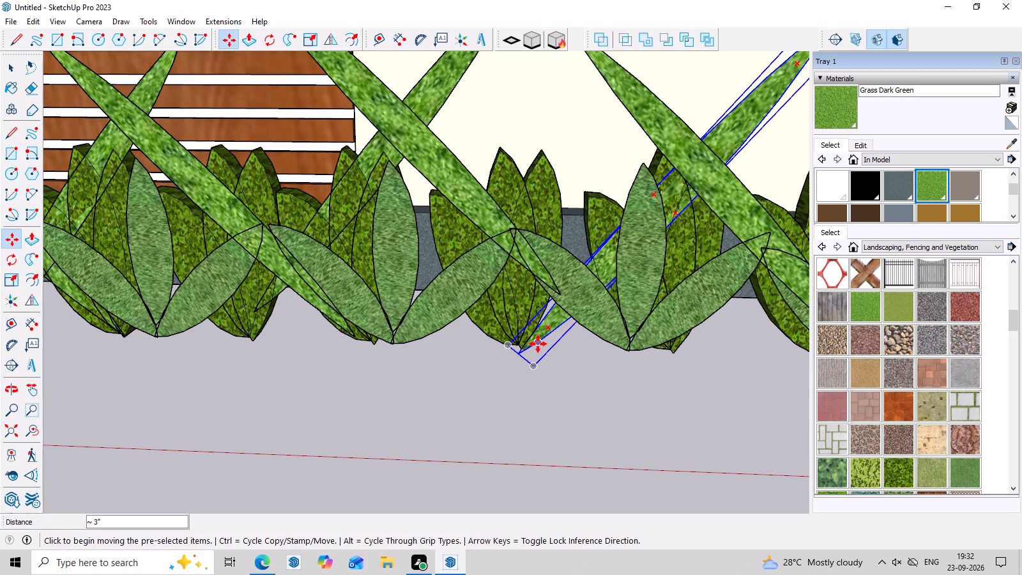
Copy the rotated leaf twice farther along the plant row toward the SWEET HOME sign, the second about 1' 11" beyond the first.
key("m")
left_click(521, 350)
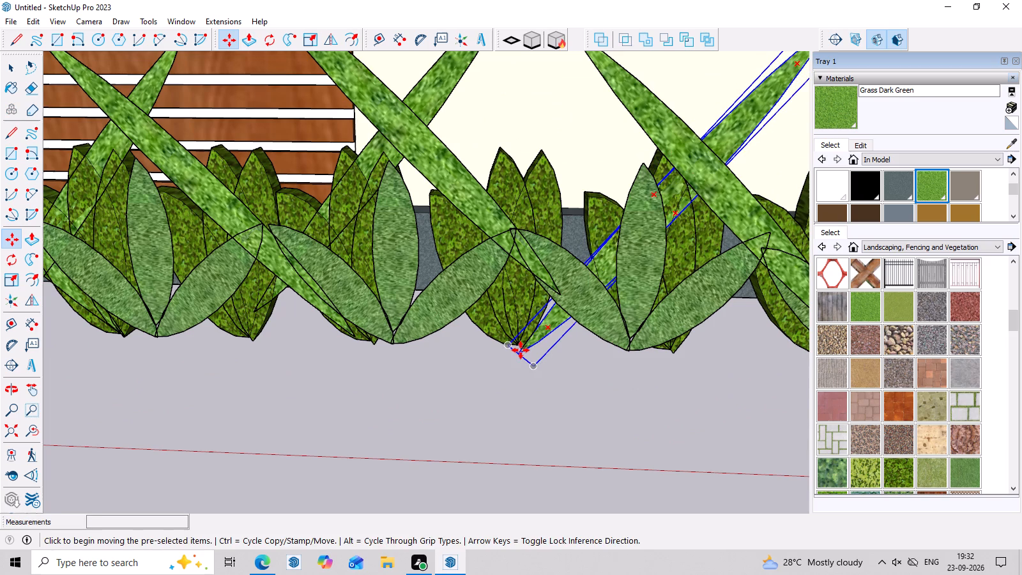
scroll(581, 355, "down", 15)
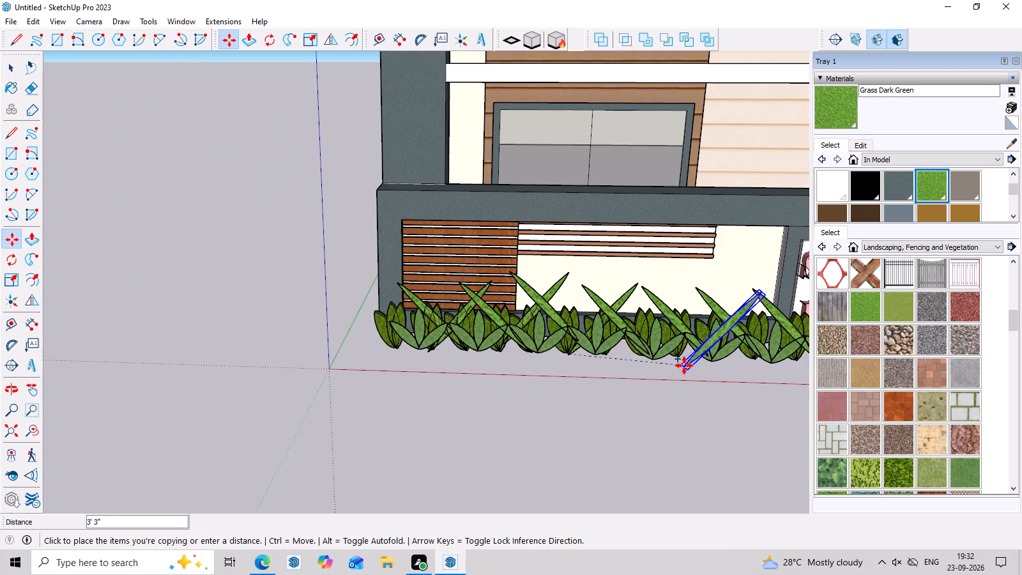
scroll(684, 363, "up", 5)
left_click(680, 356)
scroll(660, 347, "down", 1)
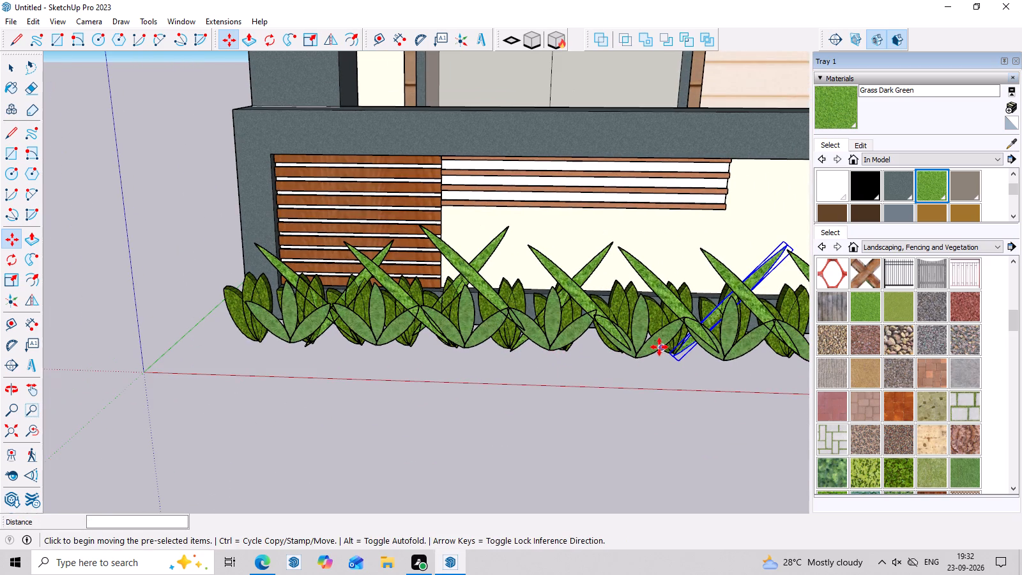
left_click(671, 358)
scroll(742, 359, "down", 11)
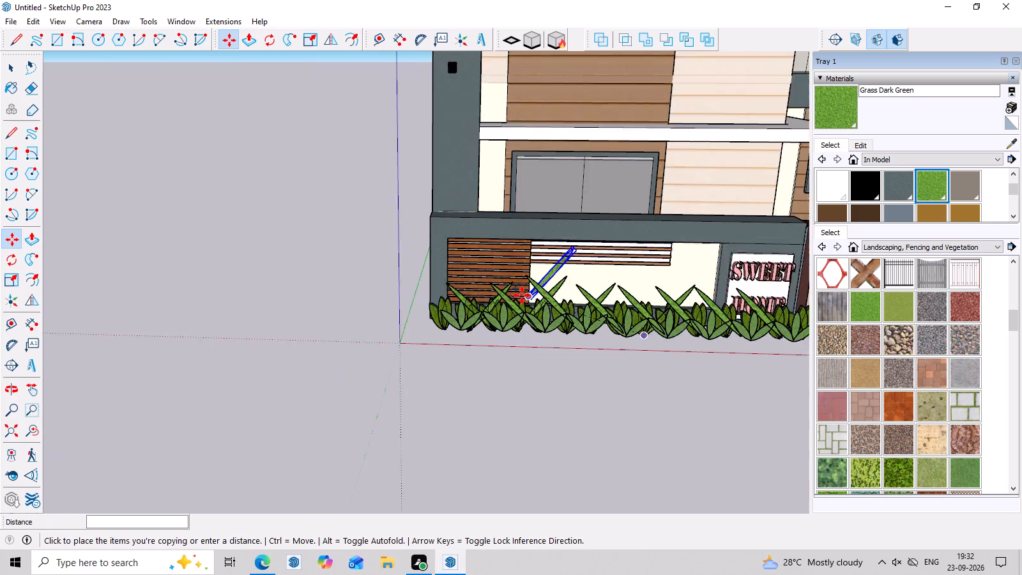
scroll(502, 297, "down", 2)
scroll(665, 313, "up", 3)
scroll(611, 329, "up", 11)
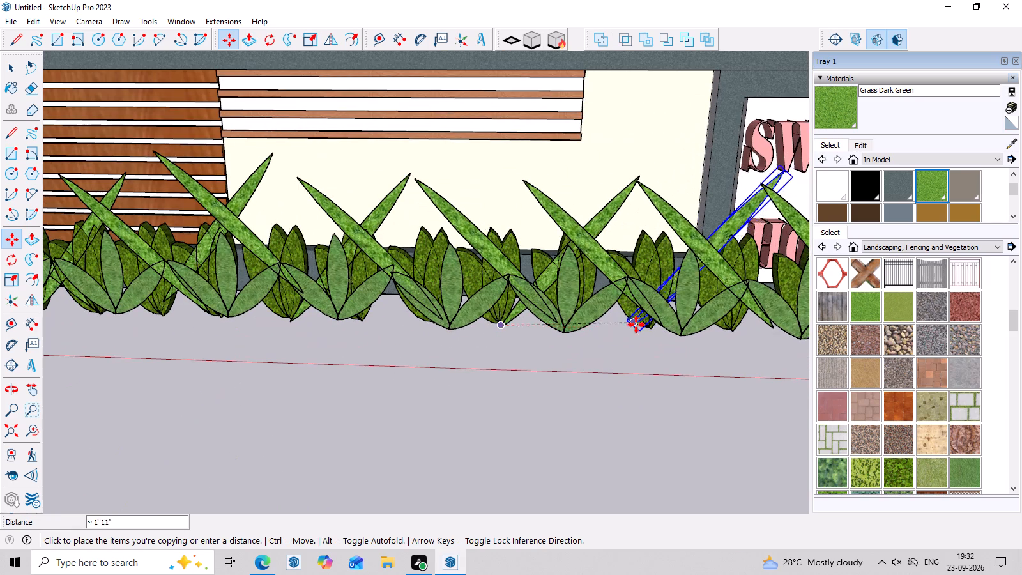
left_click(646, 322)
Move the last rotated leaf farther along the row, between the last two three-leaf plants in front of the SWEET HOME sign, and deselect it.
scroll(609, 324, "down", 3)
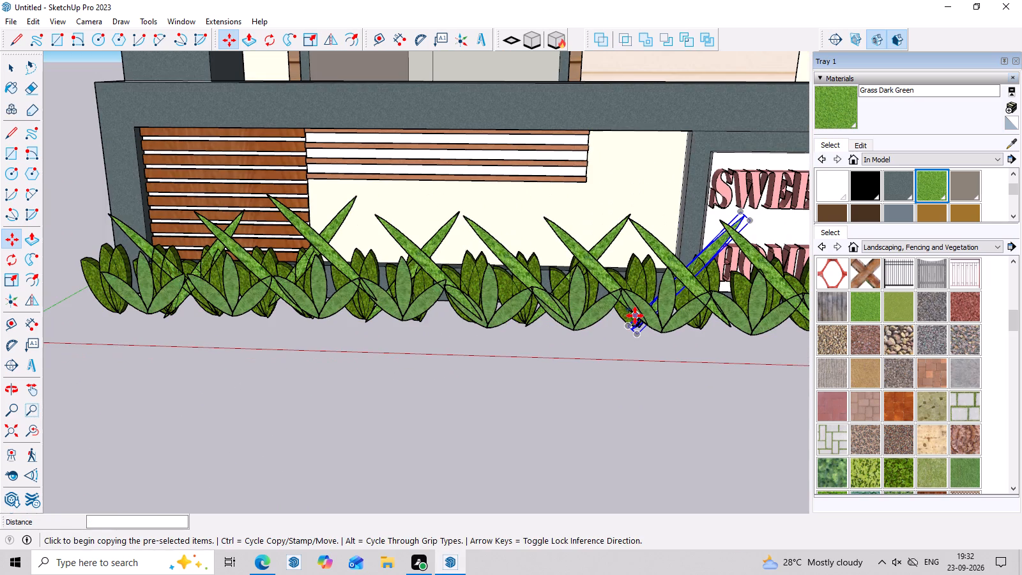
left_click(636, 325)
scroll(640, 325, "down", 8)
scroll(713, 320, "up", 7)
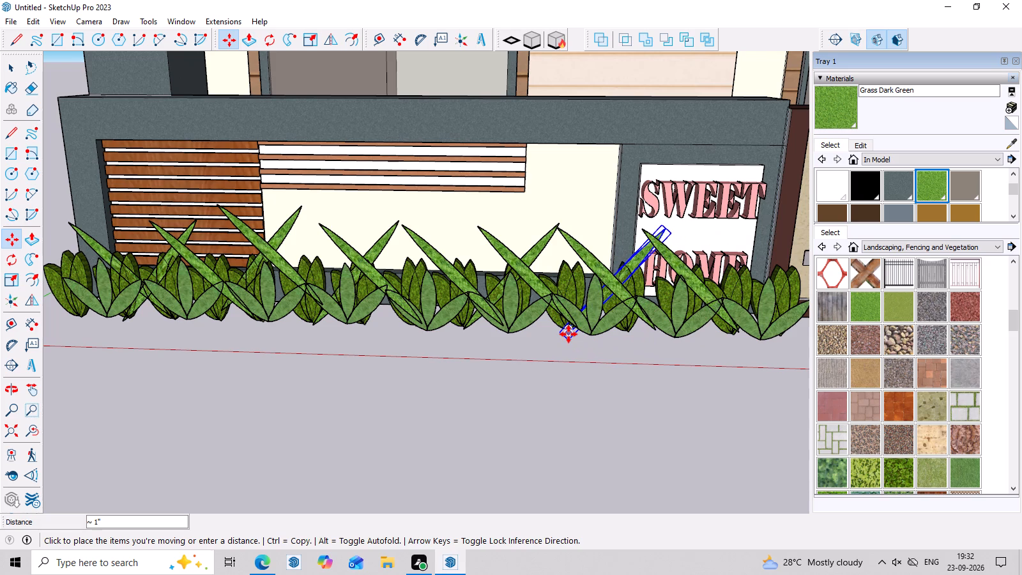
left_click(568, 334)
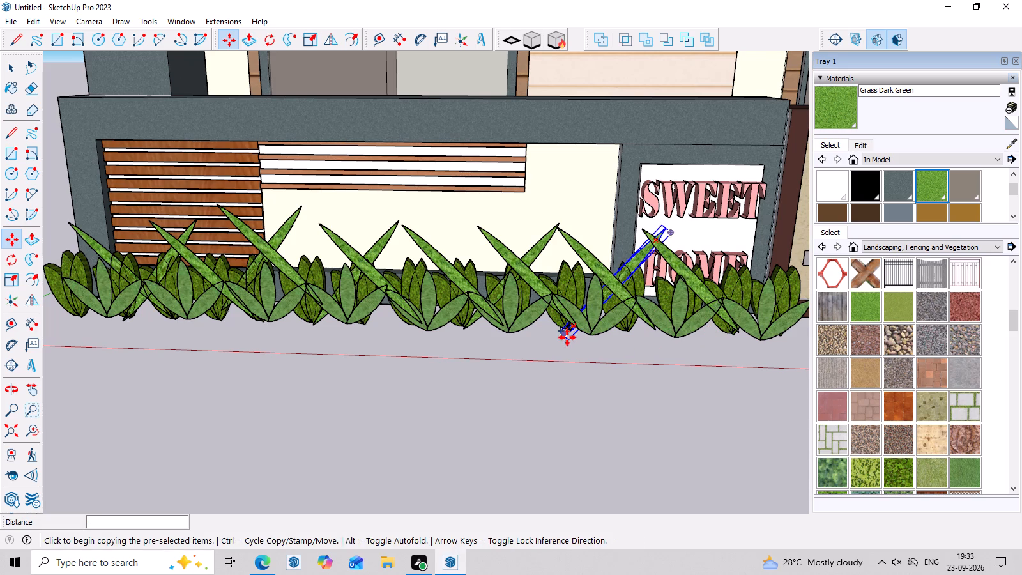
left_click(567, 337)
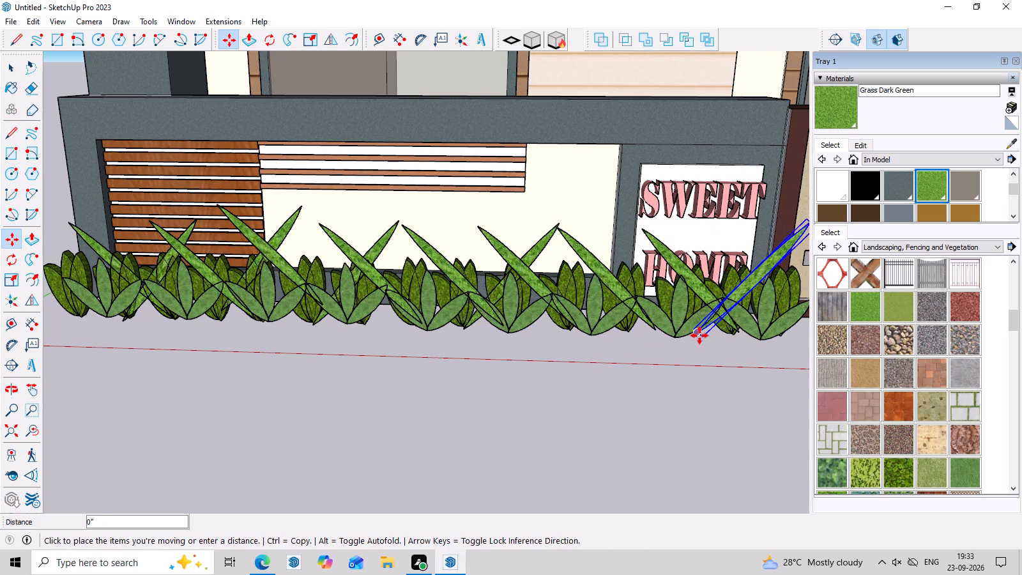
left_click(685, 340)
scroll(631, 341, "down", 6)
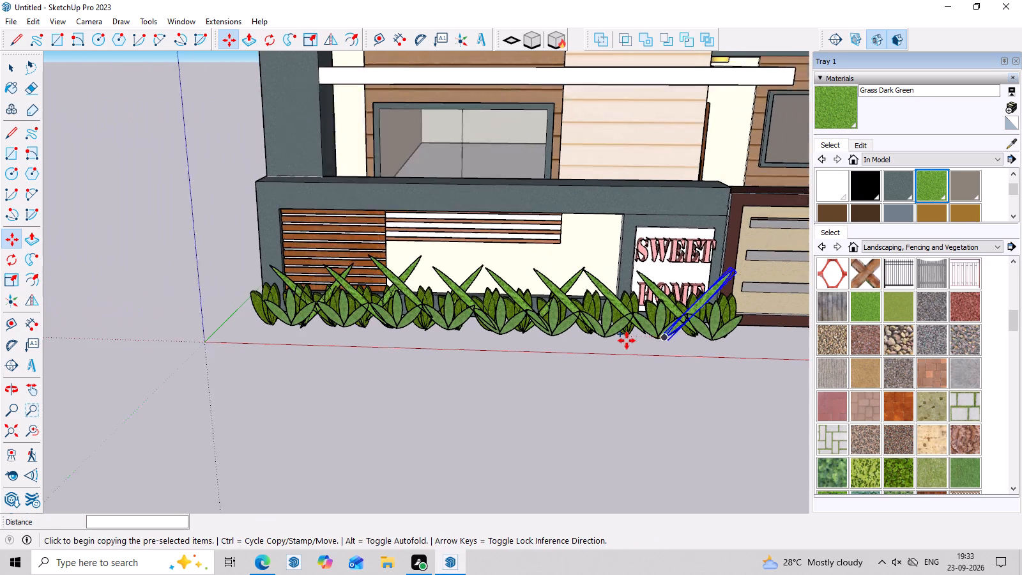
key("space")
left_click(690, 376)
Examine the plant row and the house front from several distances and angles.
scroll(519, 445, "down", 6)
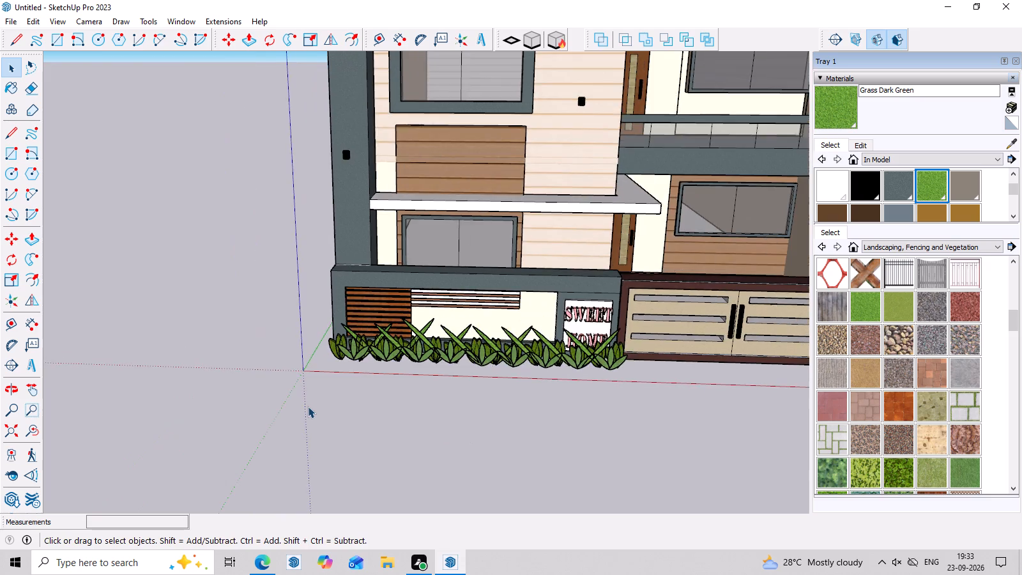
middle_click_drag(524, 461, 564, 410)
scroll(466, 316, "up", 2)
scroll(459, 304, "down", 11)
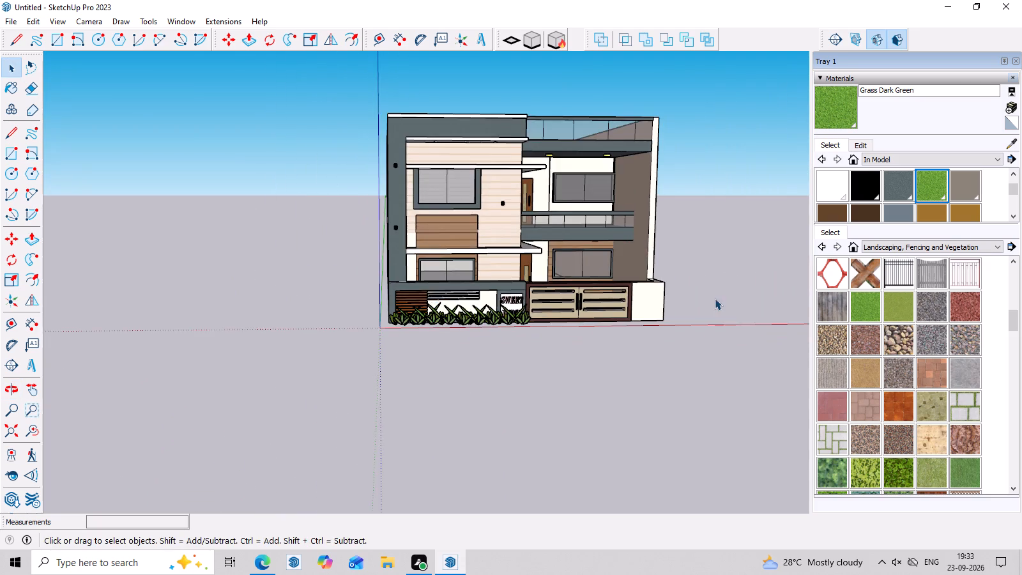
scroll(717, 296, "up", 7)
middle_click_drag(713, 310, 712, 344)
scroll(298, 397, "up", 7)
scroll(338, 344, "down", 2)
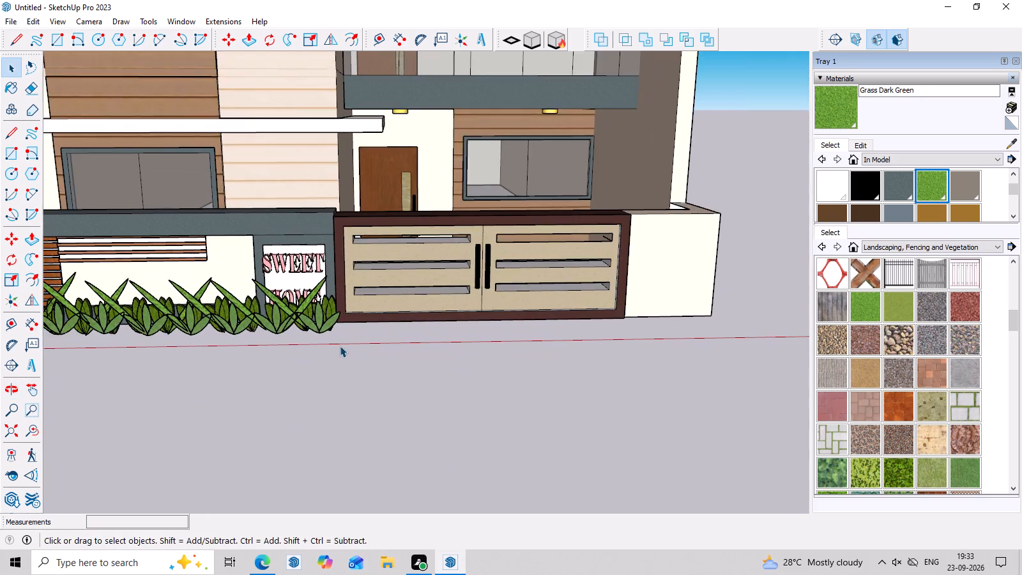
scroll(340, 346, "down", 5)
middle_click_drag(415, 439, 428, 387)
scroll(183, 215, "up", 6)
scroll(289, 360, "down", 3)
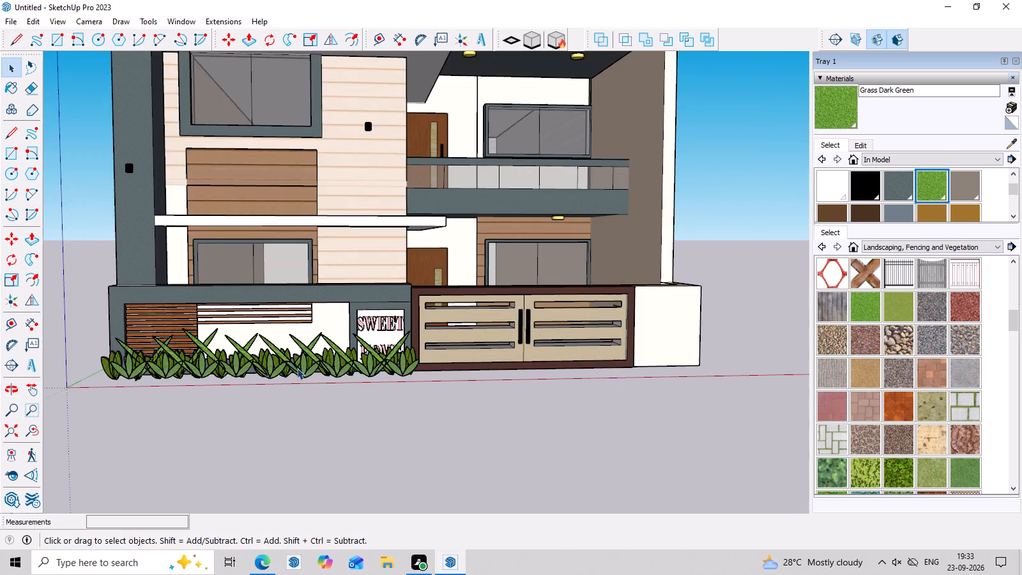
scroll(297, 368, "down", 4)
middle_click_drag(373, 455, 367, 485)
scroll(260, 436, "up", 3)
scroll(311, 459, "up", 3)
scroll(346, 473, "down", 3)
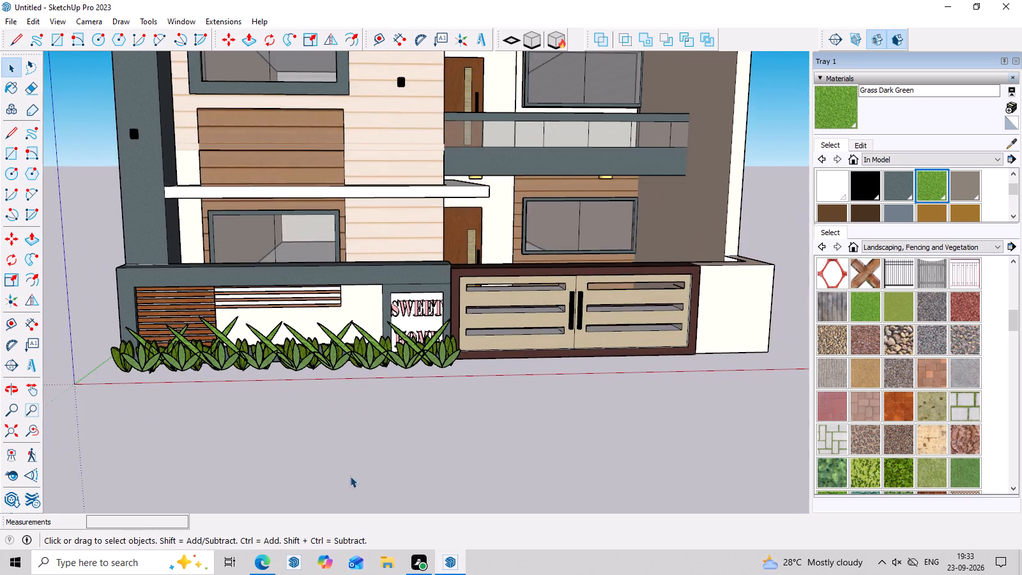
middle_click_drag(382, 489, 390, 455)
scroll(337, 388, "up", 6)
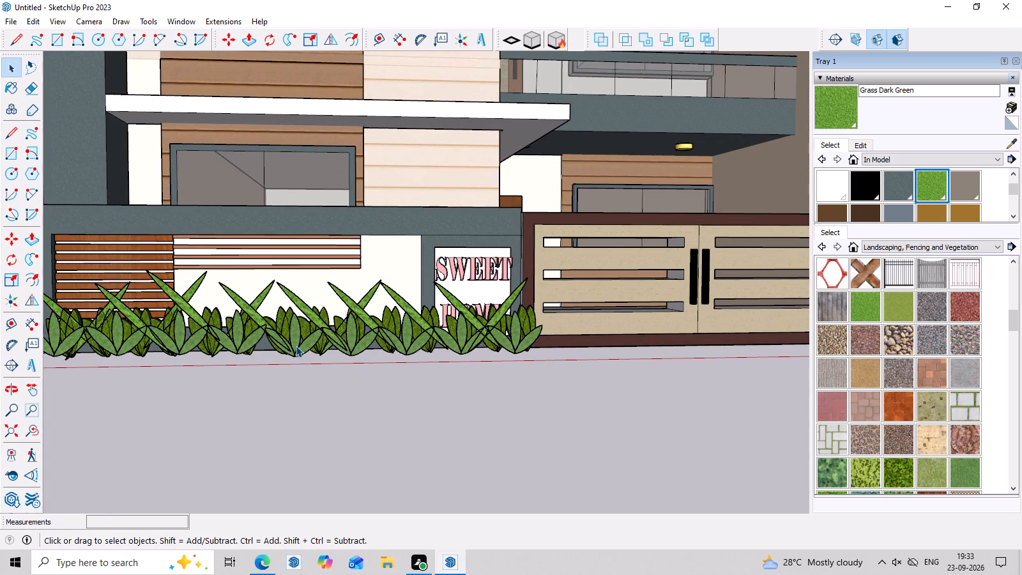
scroll(307, 352, "down", 13)
scroll(673, 166, "up", 3)
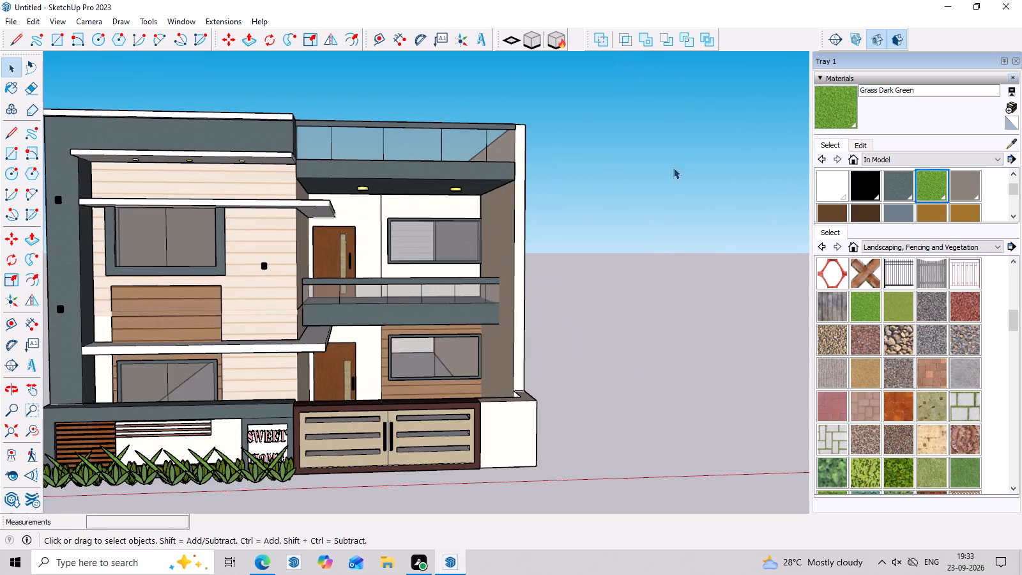
middle_click_drag(666, 211, 598, 236)
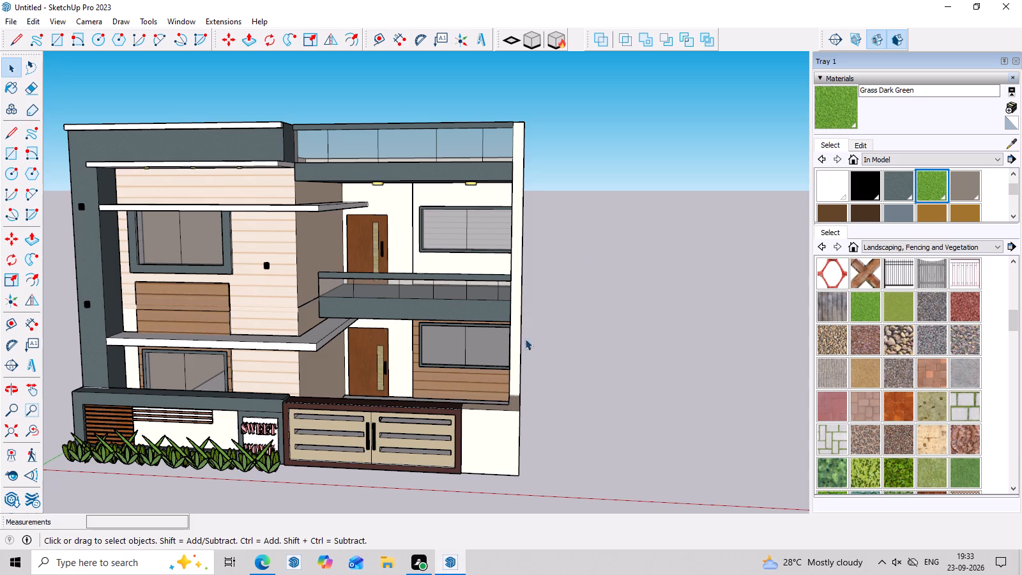
Hide the vertical edge near the front corner of the house's side wall, on the plant-row side.
scroll(436, 268, "down", 6)
middle_click_drag(296, 333, 496, 335)
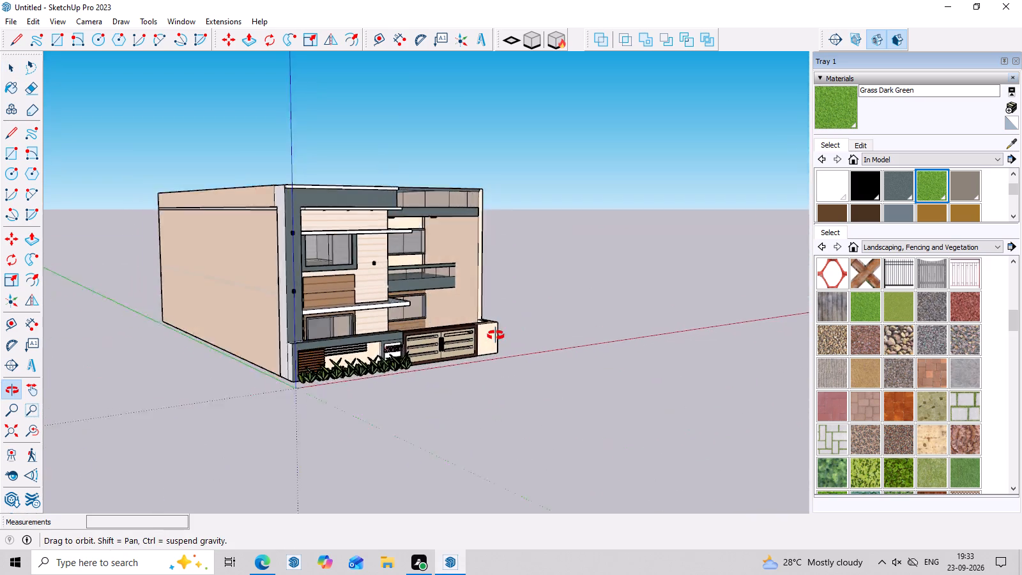
middle_click_drag(496, 335, 867, 304)
scroll(288, 171, "up", 3)
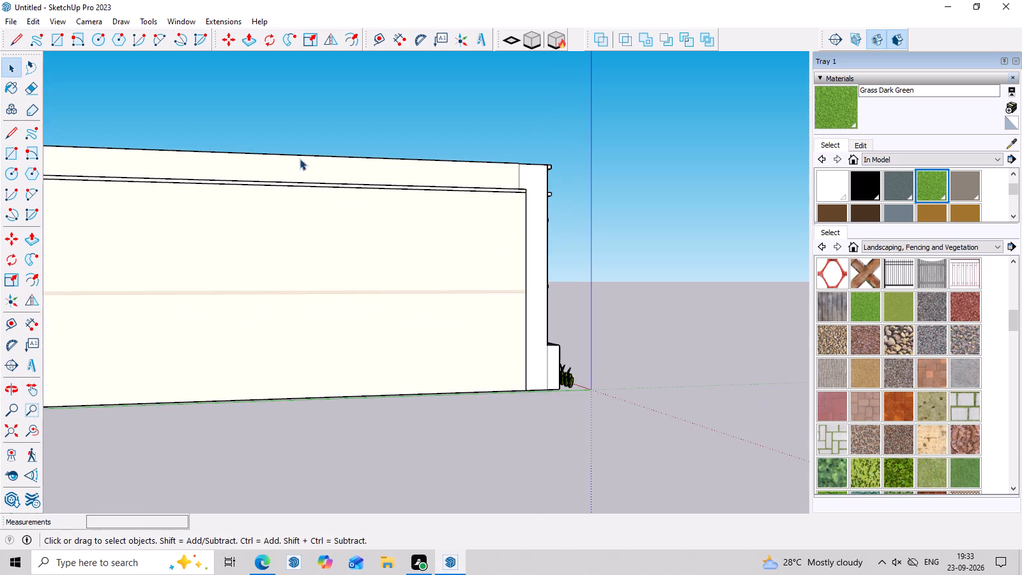
scroll(595, 220, "up", 3)
left_click(567, 254)
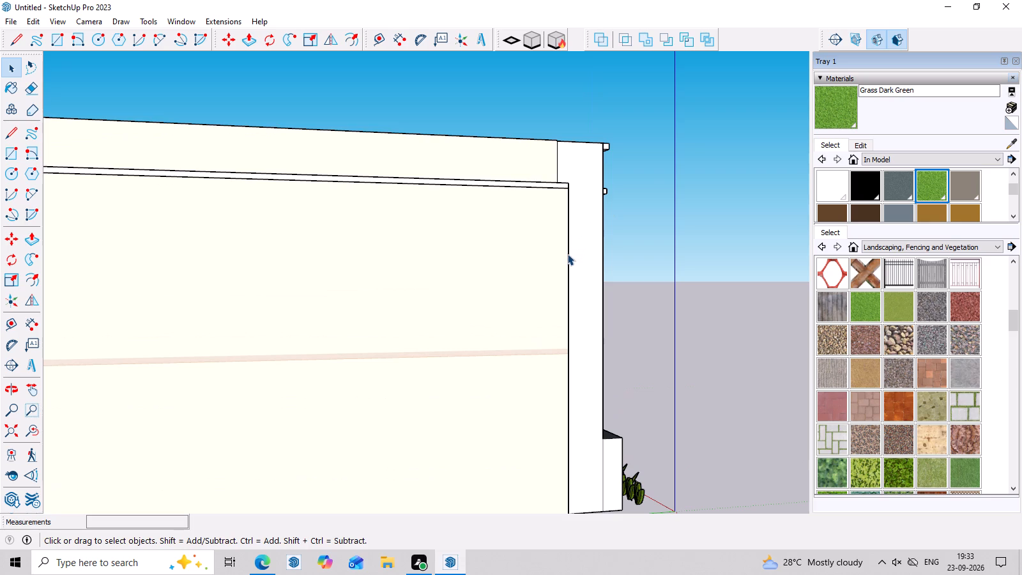
left_click(567, 254)
scroll(567, 254, "up", 3)
double_click(570, 254)
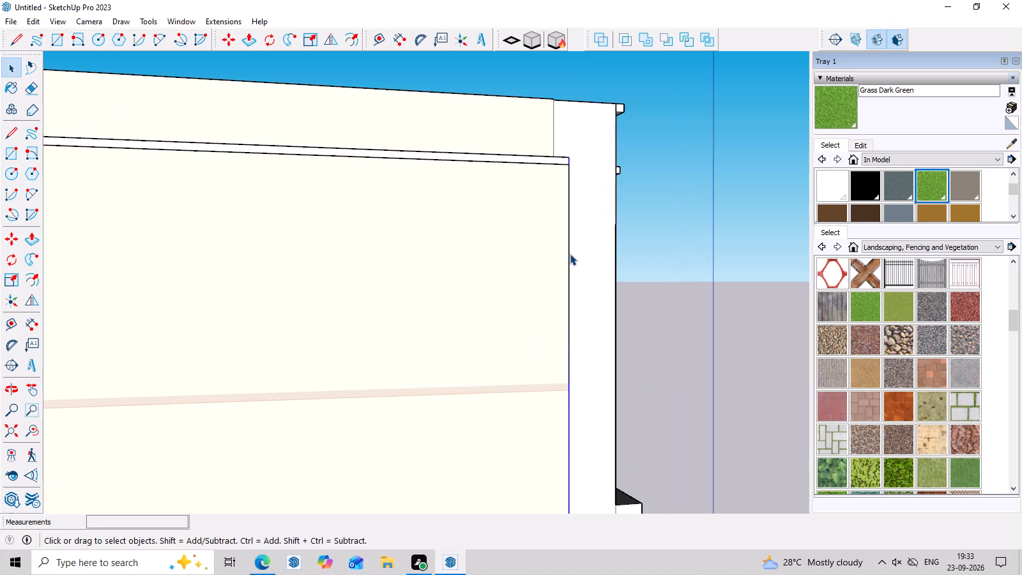
scroll(570, 254, "up", 3)
left_click(570, 254)
left_click(568, 259)
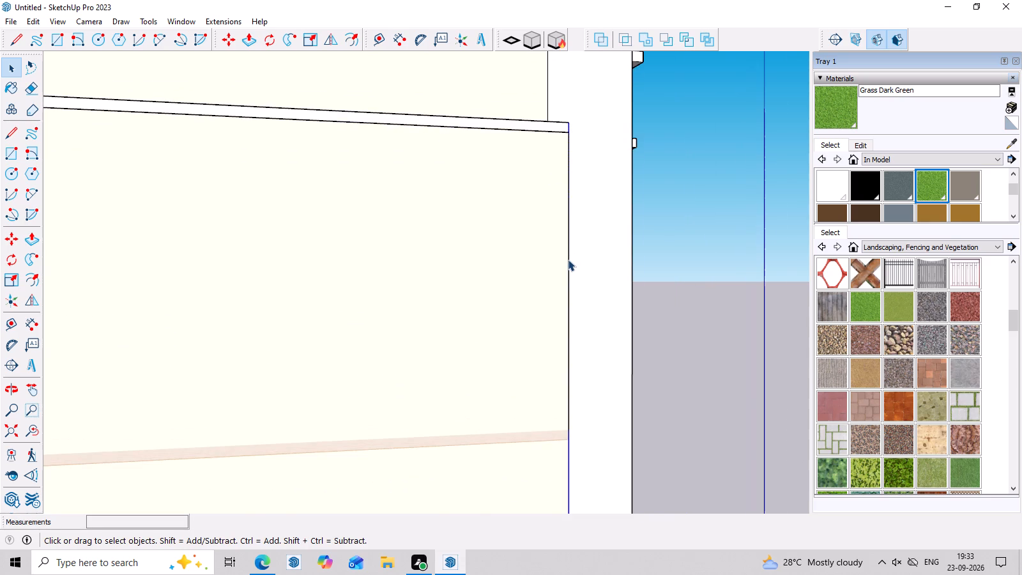
scroll(568, 259, "up", 3)
left_click(568, 259)
right_click(568, 259)
left_click(583, 296)
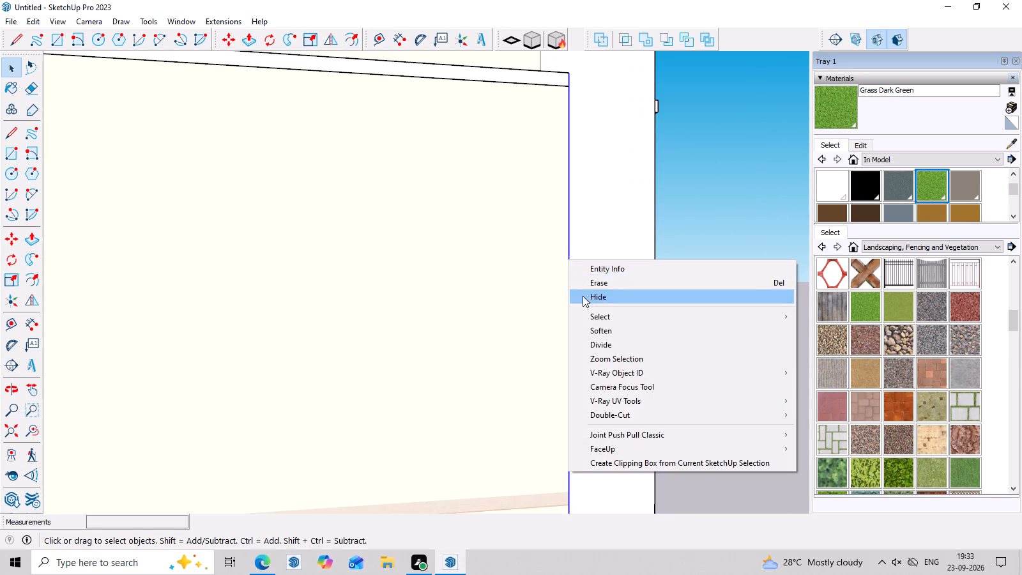
Examine the front elevation, the gate and the front wall's plant row from high and low angles.
scroll(583, 296, "down", 17)
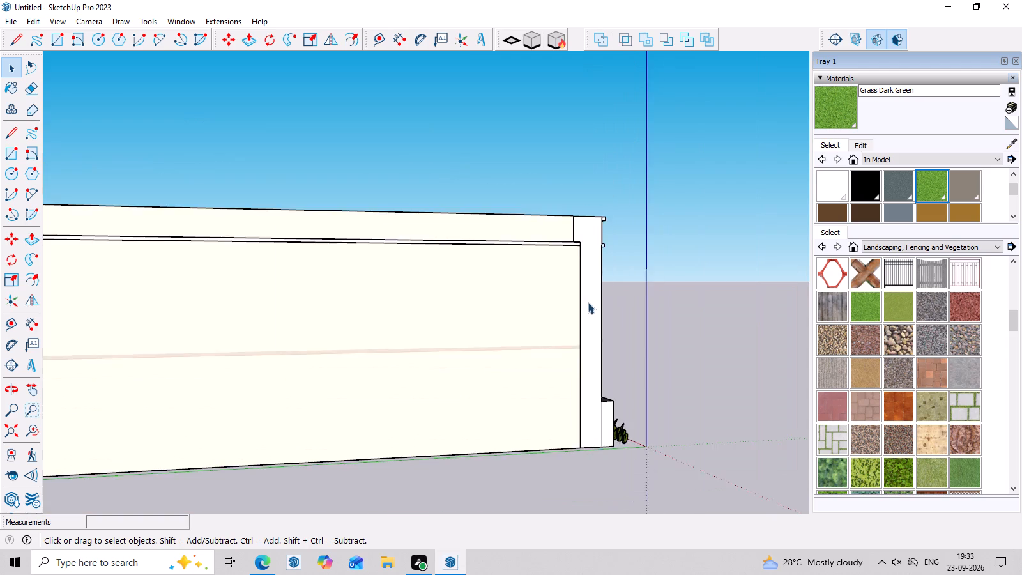
middle_click_drag(588, 302, 157, 315)
middle_click_drag(487, 364, 350, 316)
scroll(349, 314, "up", 4)
scroll(358, 298, "down", 4)
middle_click_drag(406, 389, 406, 453)
scroll(477, 463, "up", 4)
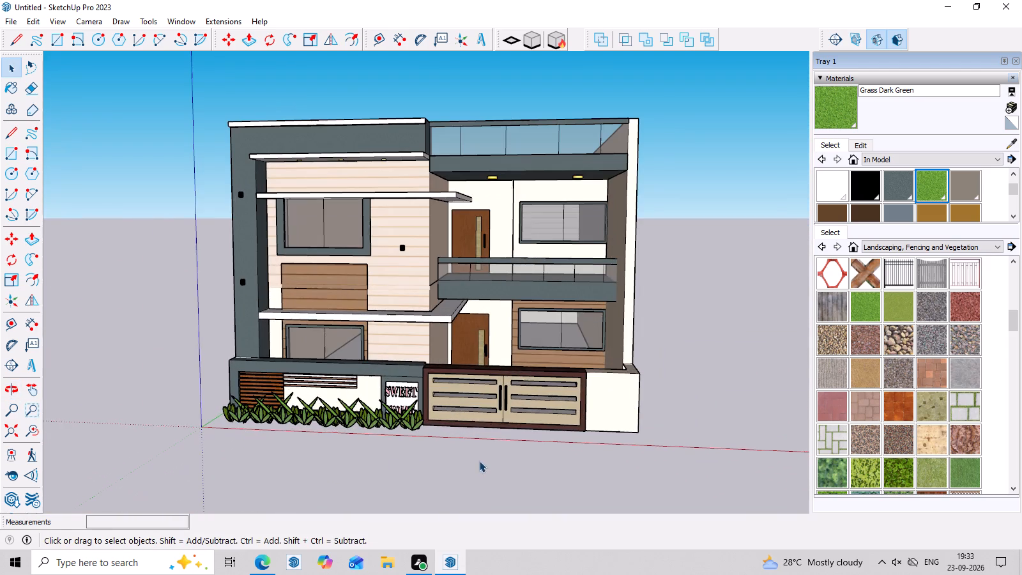
scroll(445, 270, "up", 2)
scroll(401, 127, "down", 4)
middle_click_drag(601, 432, 602, 427)
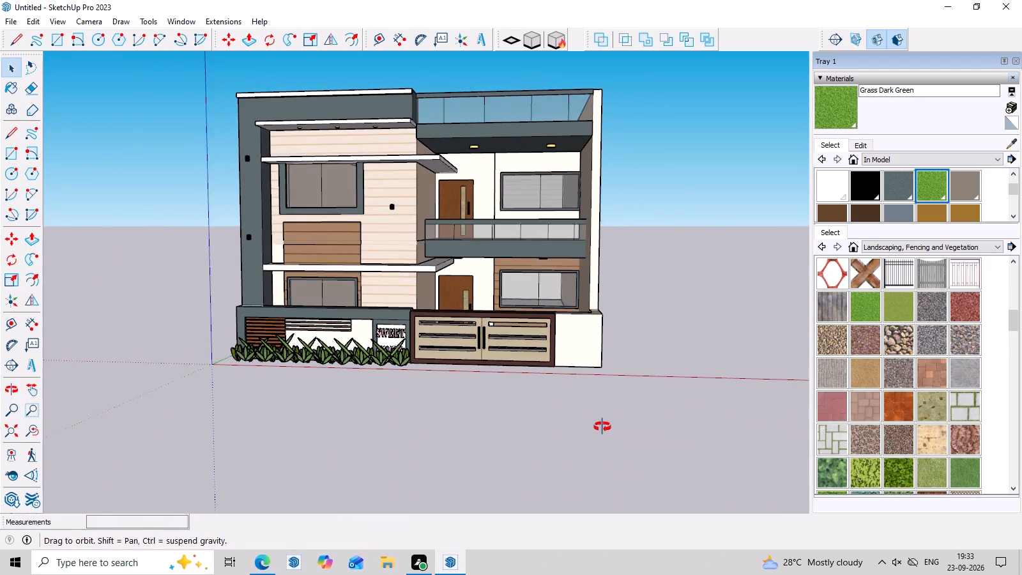
middle_click_drag(602, 427, 613, 393)
scroll(385, 375, "up", 9)
middle_click_drag(300, 296, 300, 336)
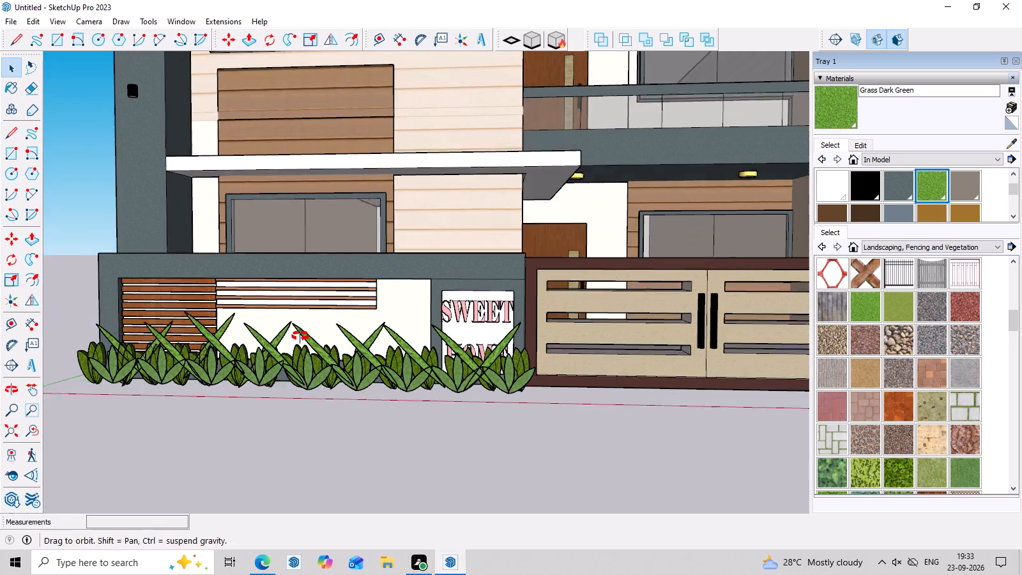
middle_click_drag(300, 336, 301, 370)
scroll(301, 370, "down", 7)
middle_click_drag(481, 417, 521, 296)
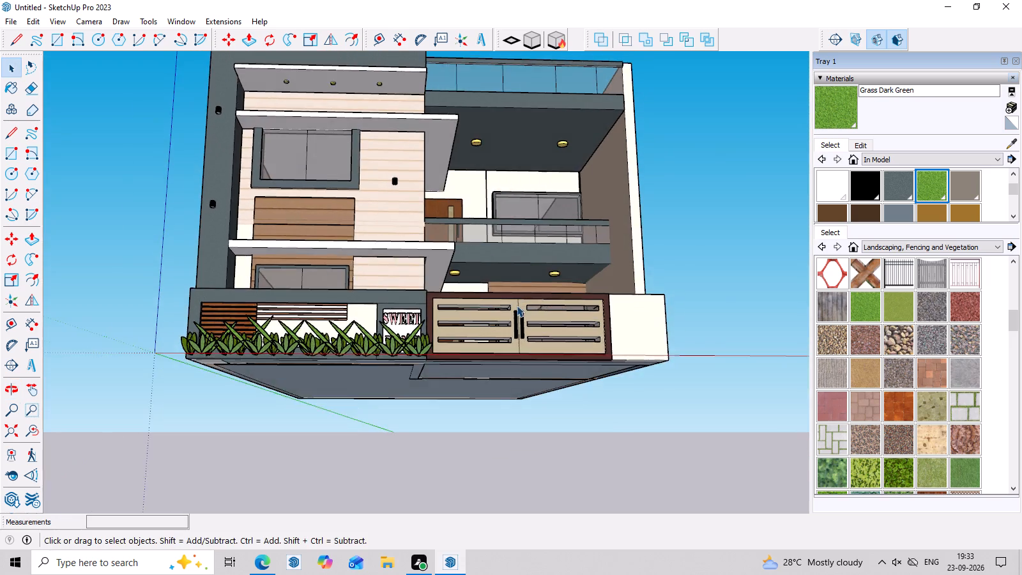
scroll(514, 311, "up", 3)
middle_click_drag(492, 353, 486, 399)
scroll(486, 399, "down", 2)
middle_click_drag(486, 410, 486, 424)
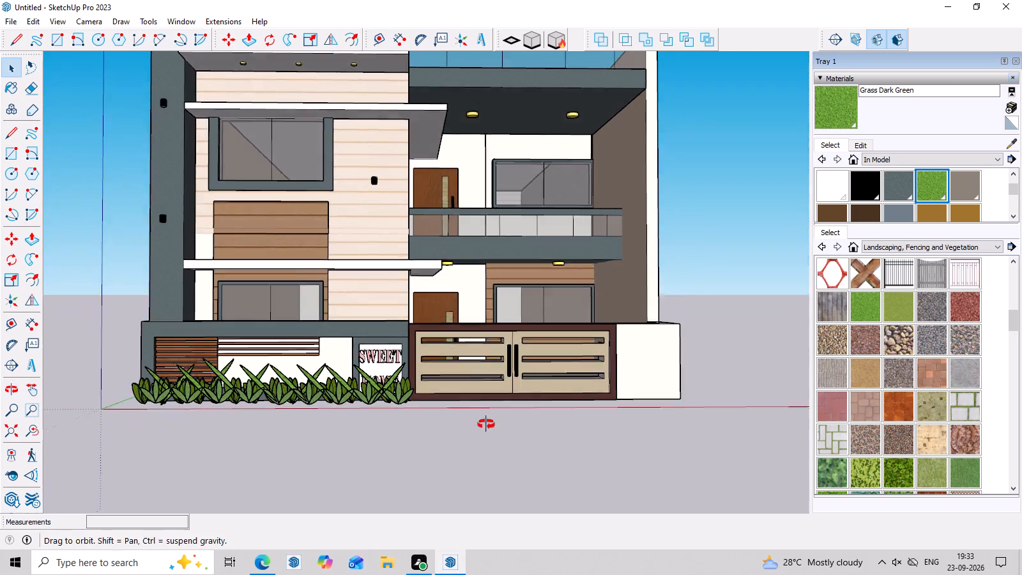
middle_click_drag(486, 424, 484, 454)
middle_click_drag(275, 448, 268, 482)
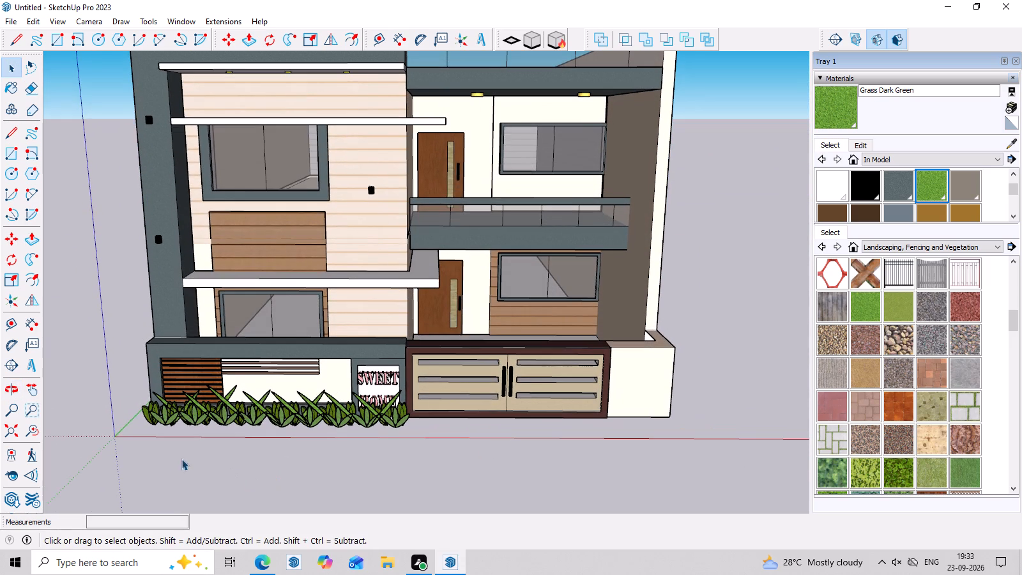
Draw a ground rectangle of 15' 6" by 2' 5" under the plant row, starting from the front wall's bottom outer corner.
key("r")
scroll(121, 418, "up", 6)
middle_click_drag(156, 432, 174, 519)
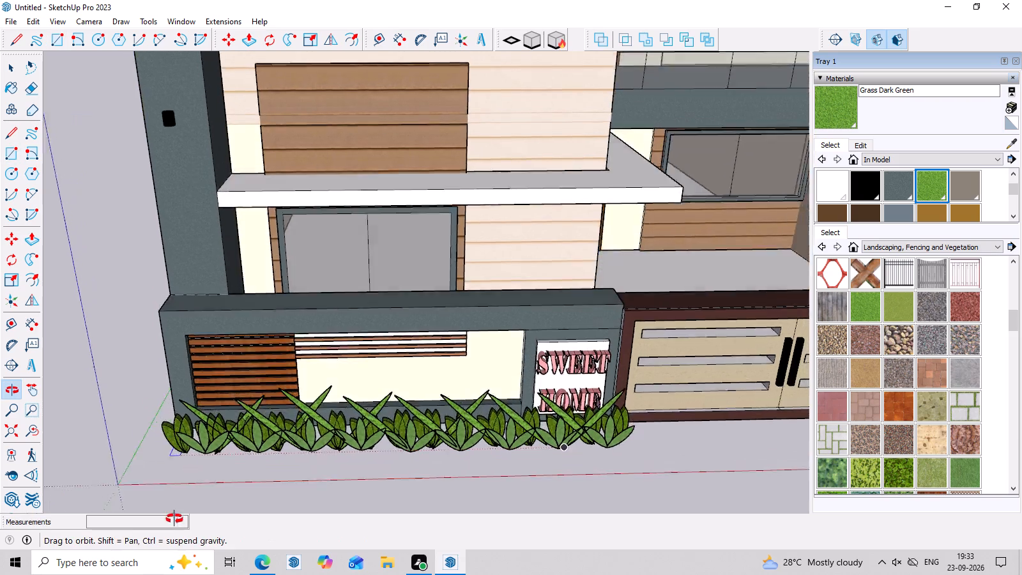
middle_click_drag(174, 519, 182, 572)
scroll(199, 502, "up", 3)
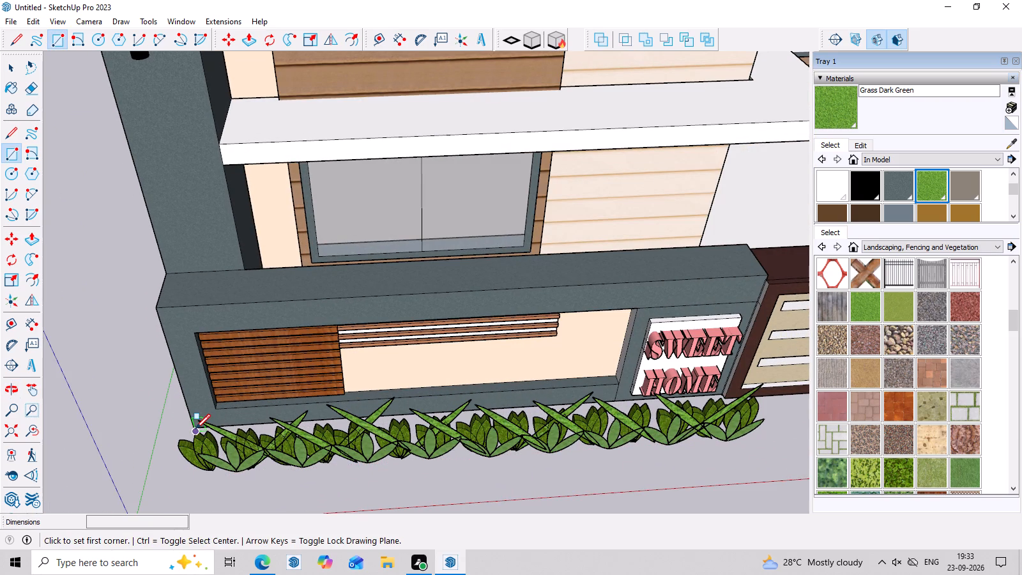
scroll(192, 427, "up", 7)
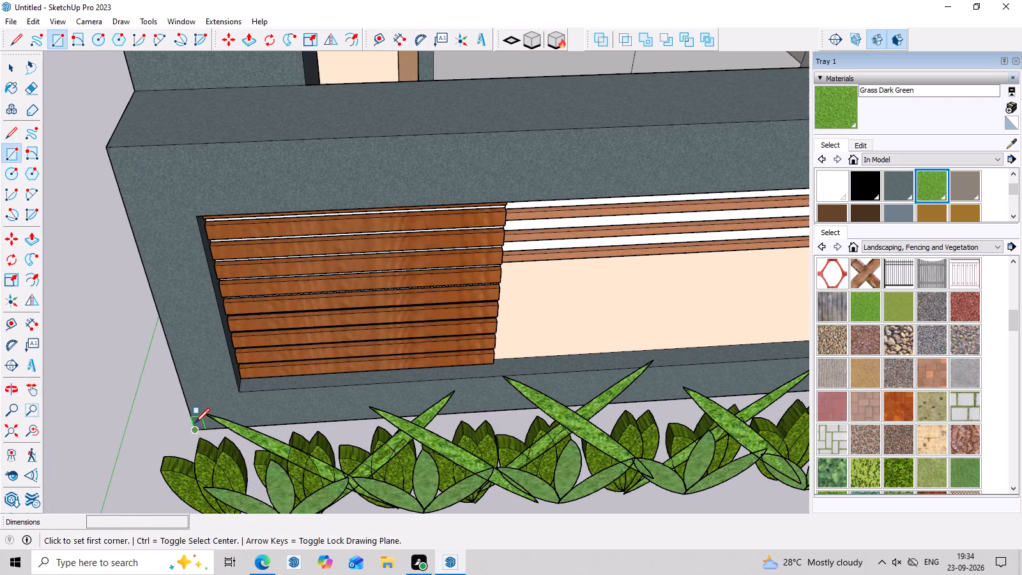
left_click(195, 427)
scroll(183, 486, "down", 7)
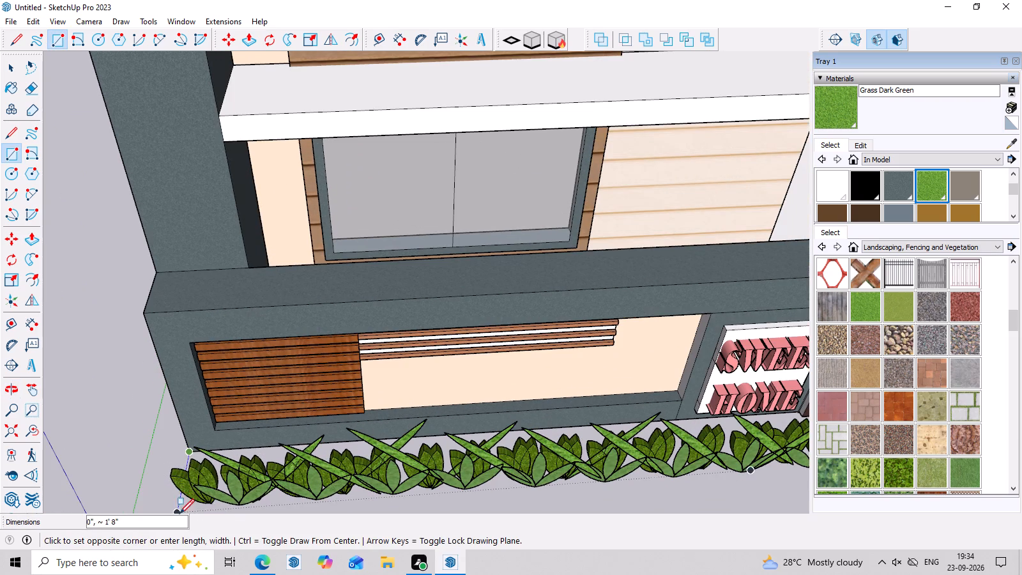
scroll(192, 481, "down", 5)
left_click(185, 503)
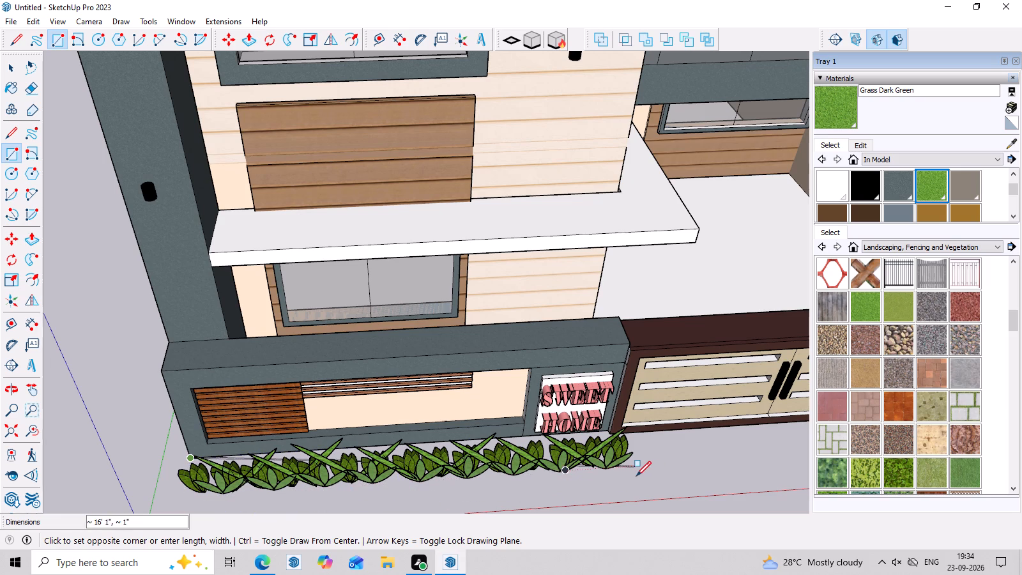
scroll(633, 476, "up", 3)
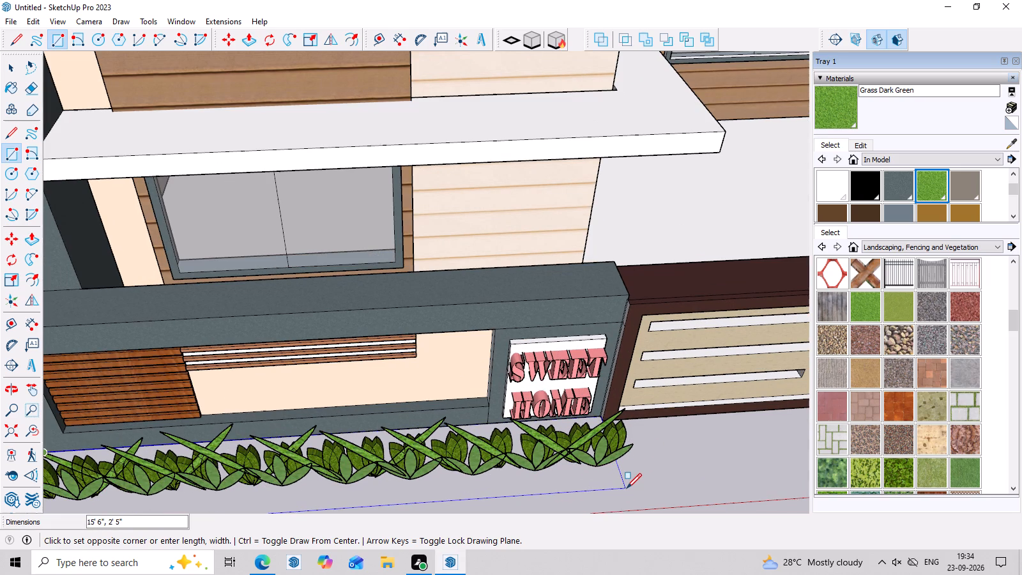
left_click(627, 488)
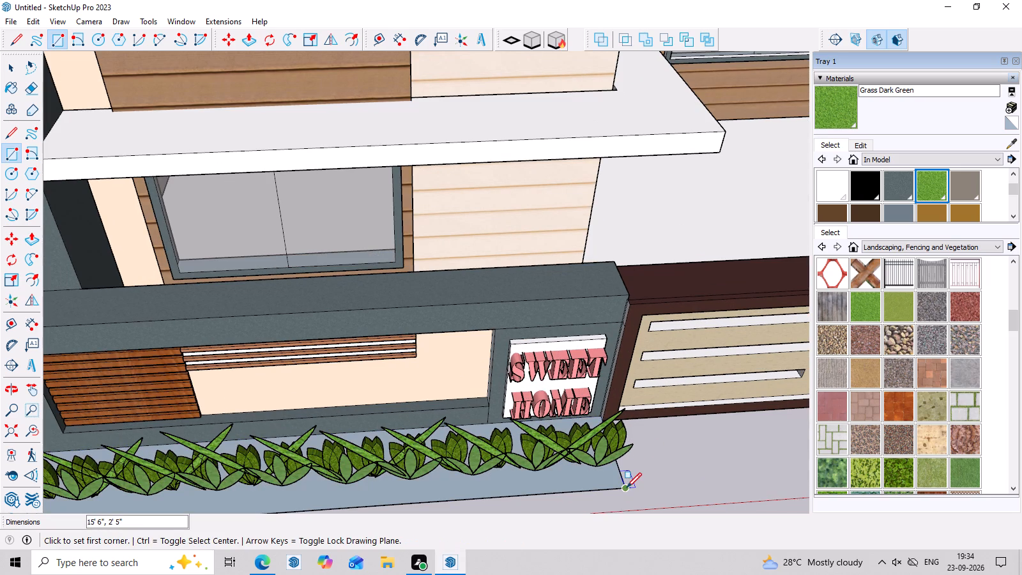
key("space")
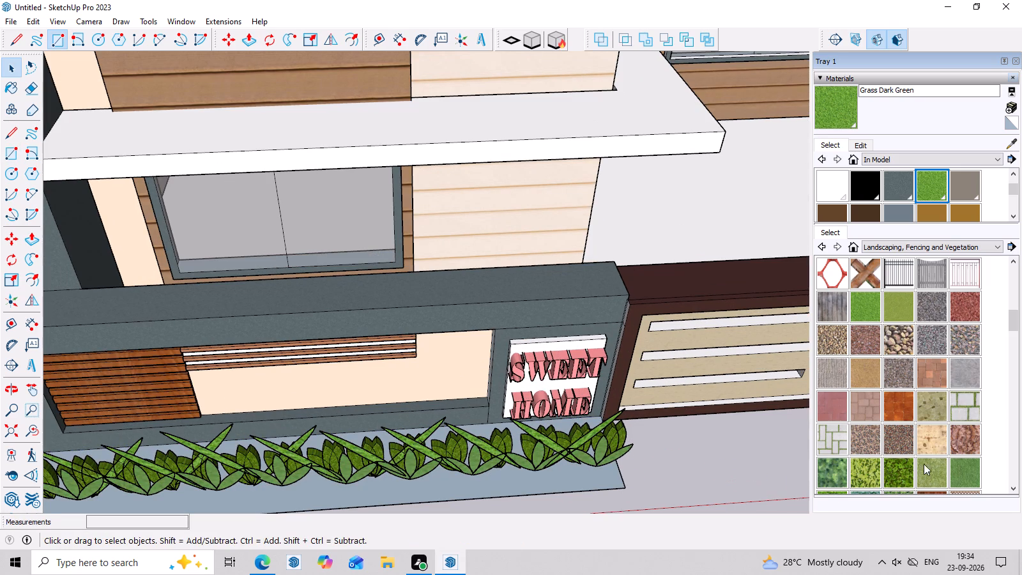
Paint the ground rectangle under the plant row with the Vegetation Grass material.
left_click(943, 475)
left_click(584, 479)
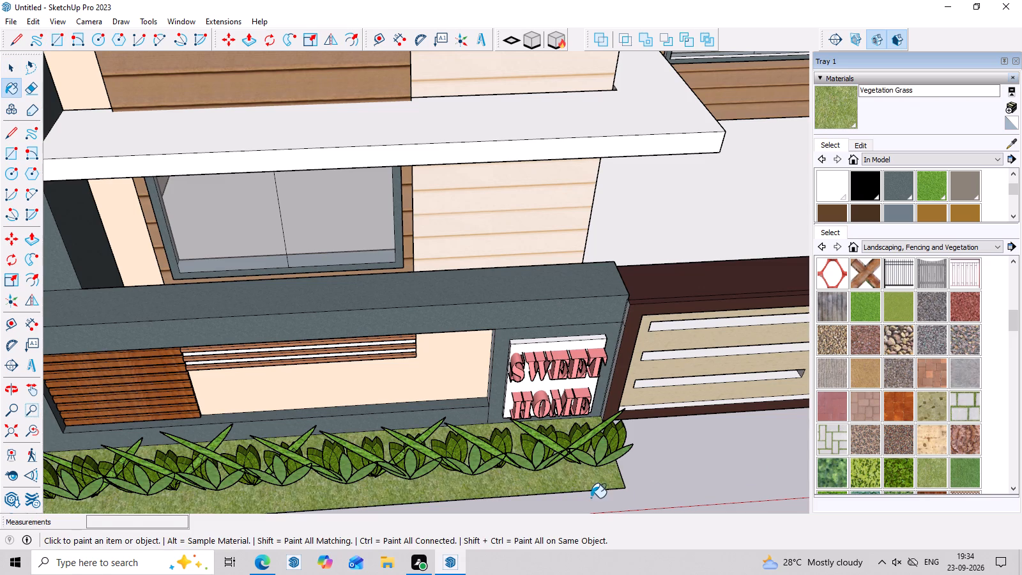
scroll(710, 512, "down", 6)
middle_click_drag(639, 482, 582, 309)
scroll(557, 314, "down", 2)
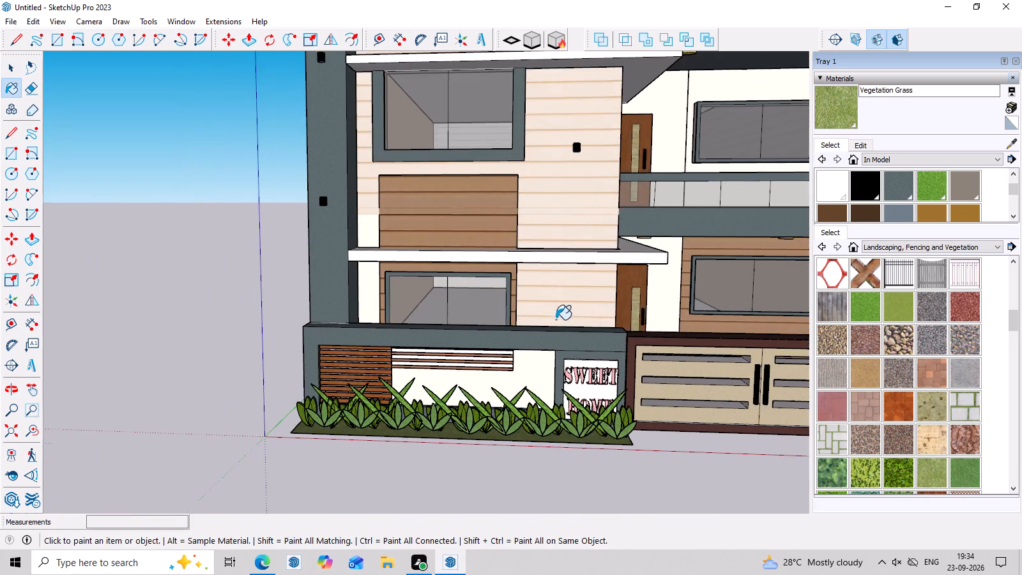
middle_click_drag(569, 423, 568, 476)
scroll(568, 479, "up", 3)
key("space")
Raise the grass strip under the plant row 3" with Push/Pull and deselect it.
middle_click_drag(568, 466, 566, 484)
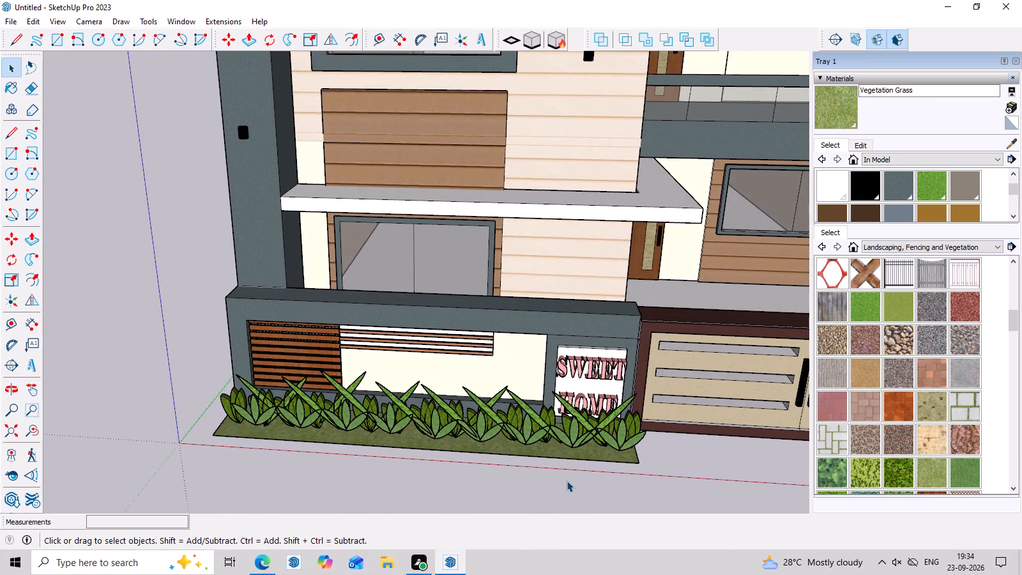
scroll(568, 475, "up", 6)
left_click(617, 439)
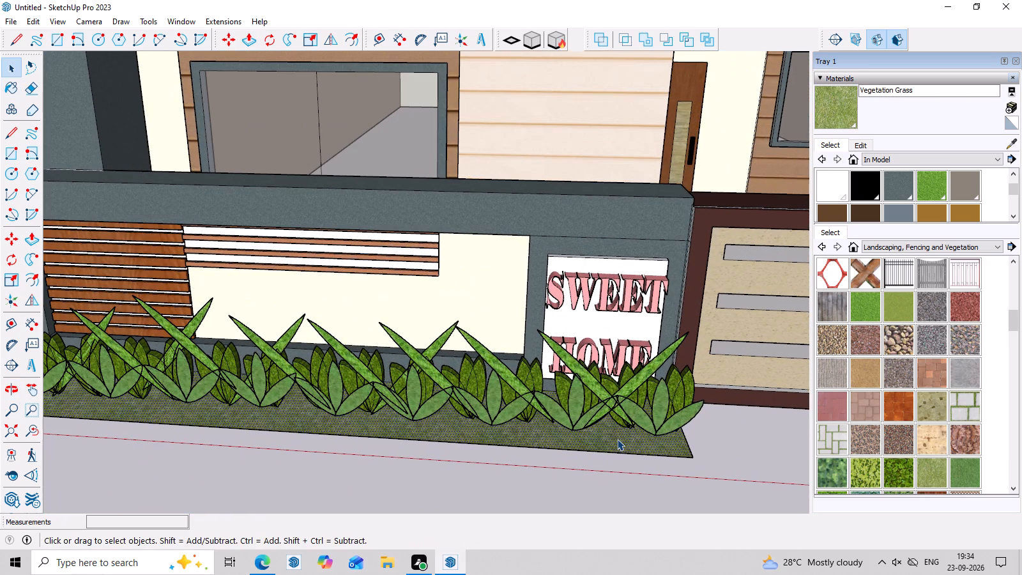
key("p")
left_click(617, 439)
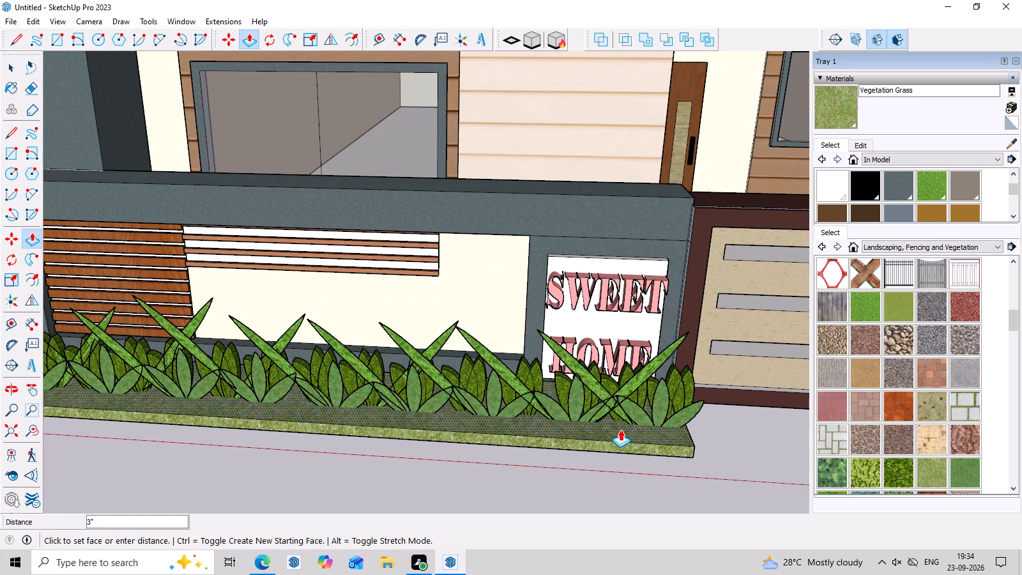
left_click(620, 429)
scroll(409, 441, "down", 6)
middle_click_drag(396, 452, 466, 434)
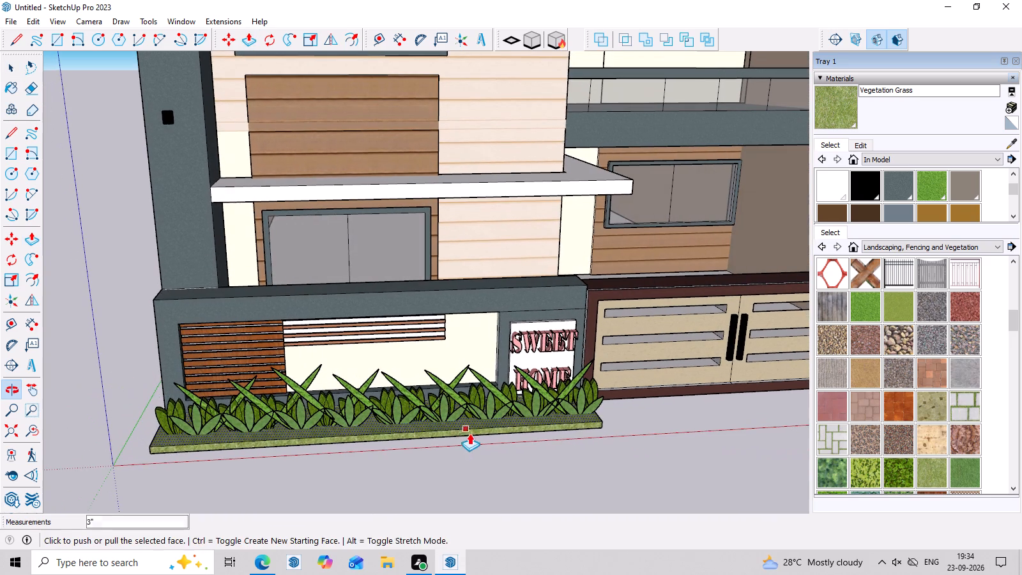
middle_click_drag(494, 429, 494, 402)
key("space")
left_click(487, 443)
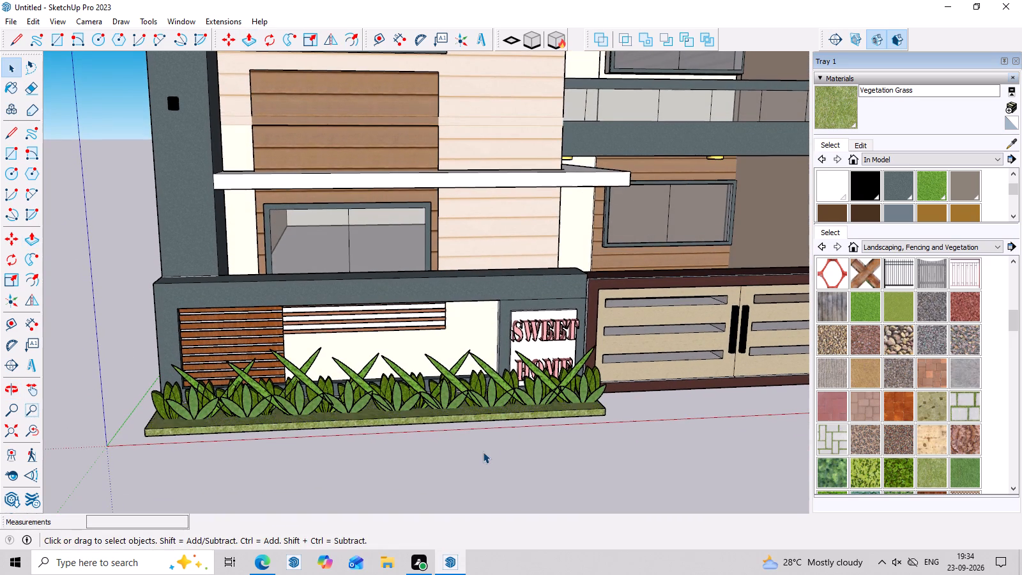
Examine the front elevation, the planted grass bed, the gate and the upper balcony from several distances and angles.
scroll(483, 452, "down", 14)
middle_click_drag(436, 453, 429, 390)
scroll(426, 390, "down", 1)
scroll(424, 392, "up", 2)
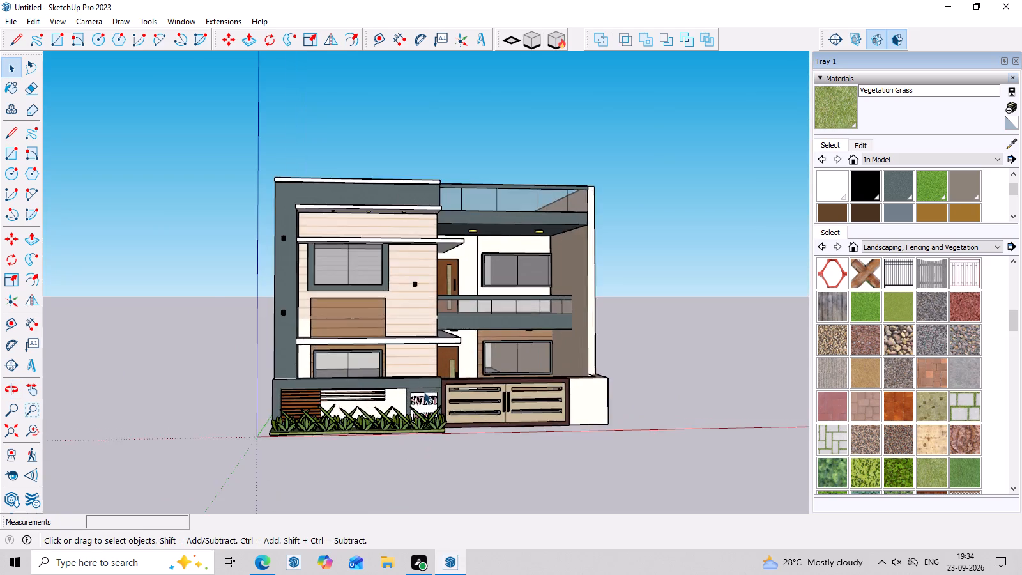
scroll(424, 392, "up", 5)
middle_click_drag(518, 464, 511, 470)
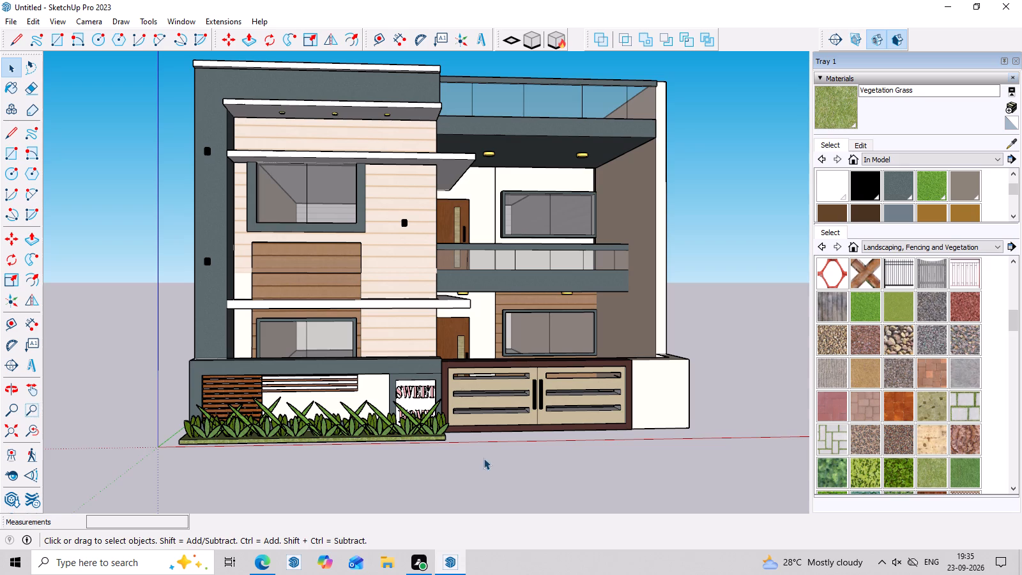
middle_click_drag(439, 325, 441, 339)
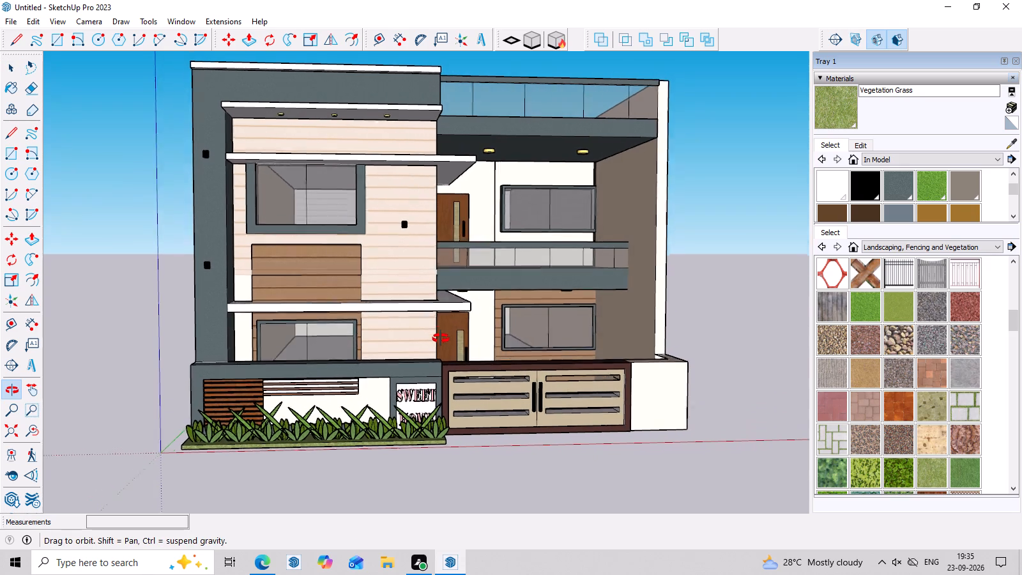
middle_click_drag(441, 339, 397, 330)
scroll(397, 330, "up", 1)
middle_click(436, 439)
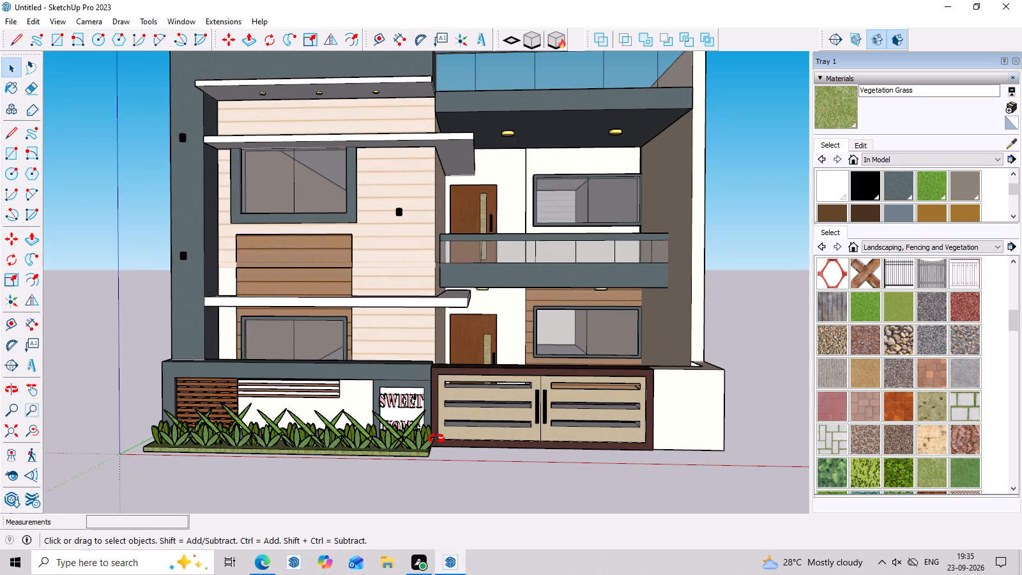
scroll(391, 441, "up", 7)
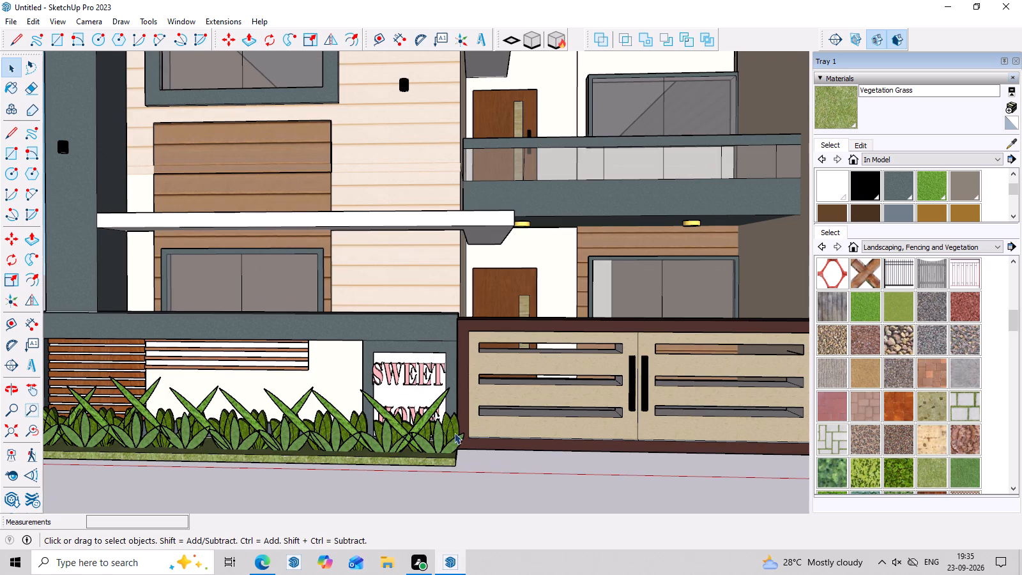
triple_click(461, 431)
scroll(461, 431, "up", 3)
key("Escape")
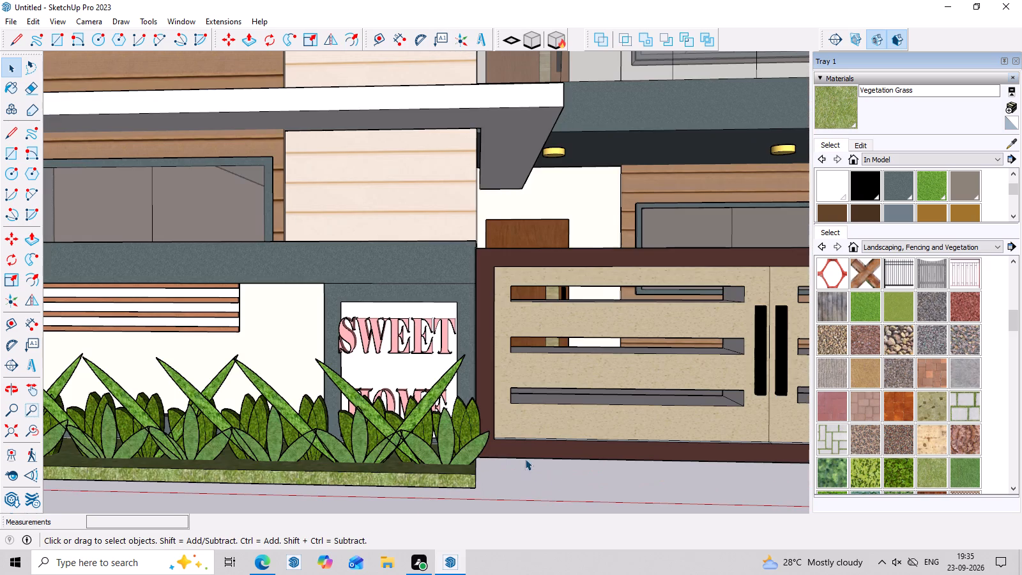
scroll(346, 480, "down", 13)
middle_click_drag(0, 486, 45, 463)
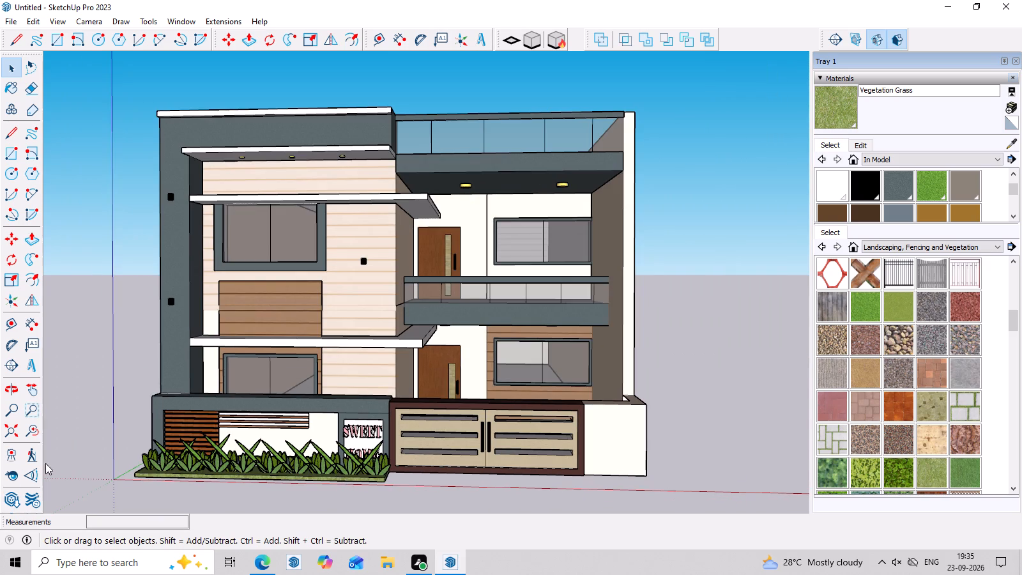
middle_click_drag(45, 463, 54, 461)
scroll(220, 473, "up", 6)
middle_click(415, 477)
scroll(338, 496, "up", 4)
scroll(328, 494, "down", 9)
middle_click_drag(536, 494, 547, 473)
scroll(454, 442, "down", 8)
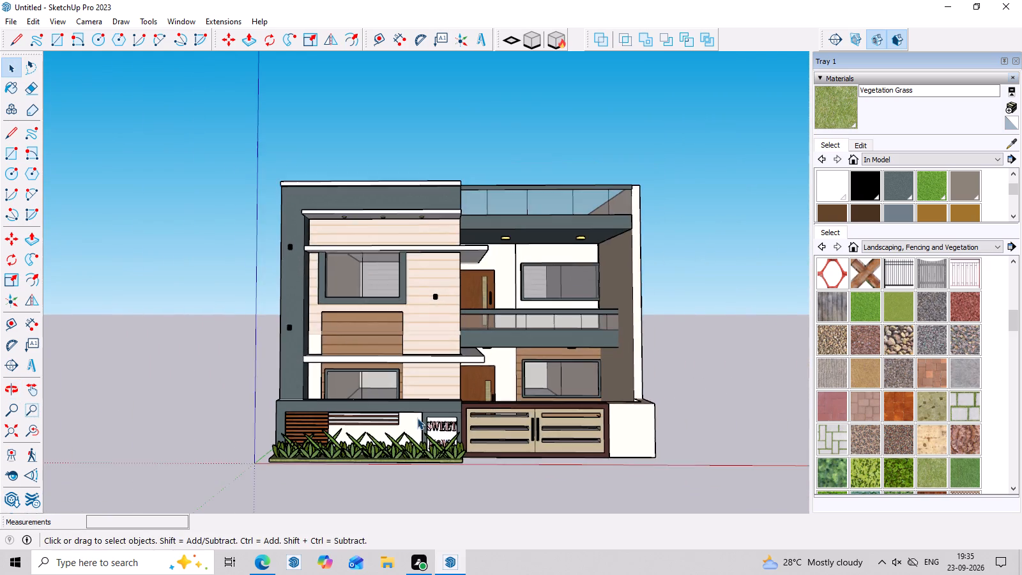
middle_click_drag(520, 409, 521, 471)
scroll(545, 471, "up", 6)
middle_click_drag(657, 471, 672, 427)
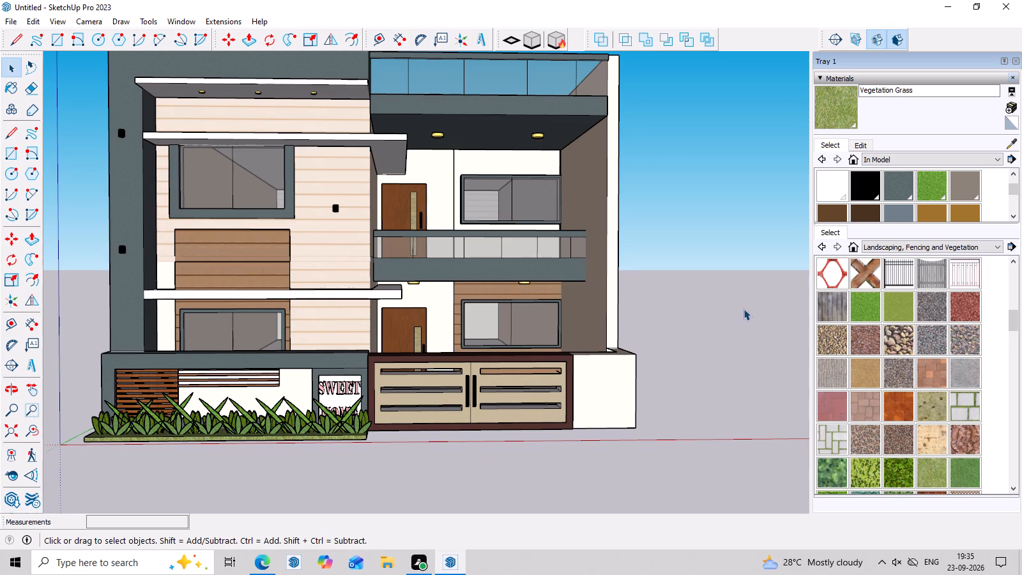
scroll(406, 302, "down", 2)
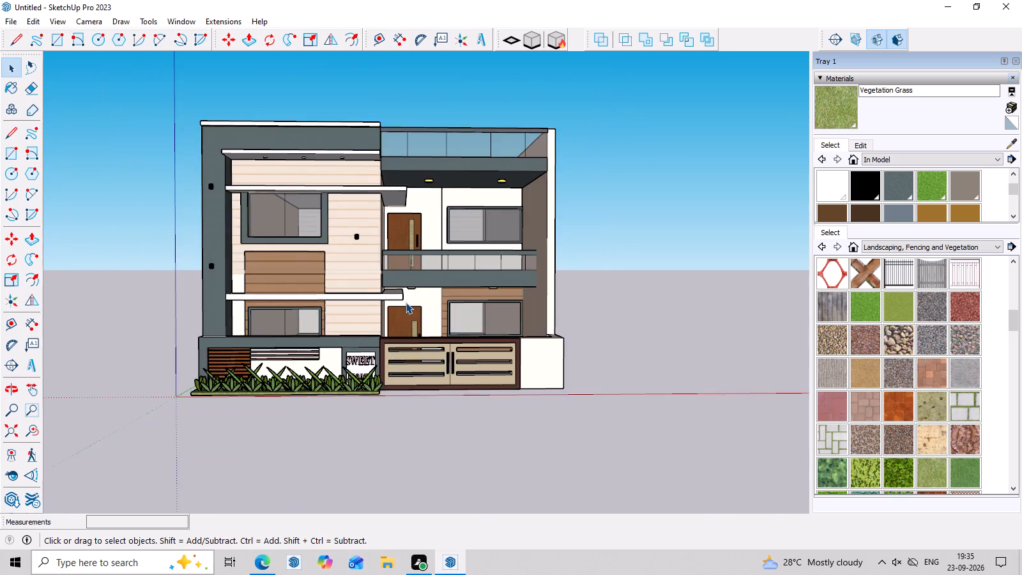
scroll(406, 302, "down", 3)
scroll(505, 195, "up", 5)
middle_click_drag(504, 151, 504, 192)
scroll(504, 192, "down", 3)
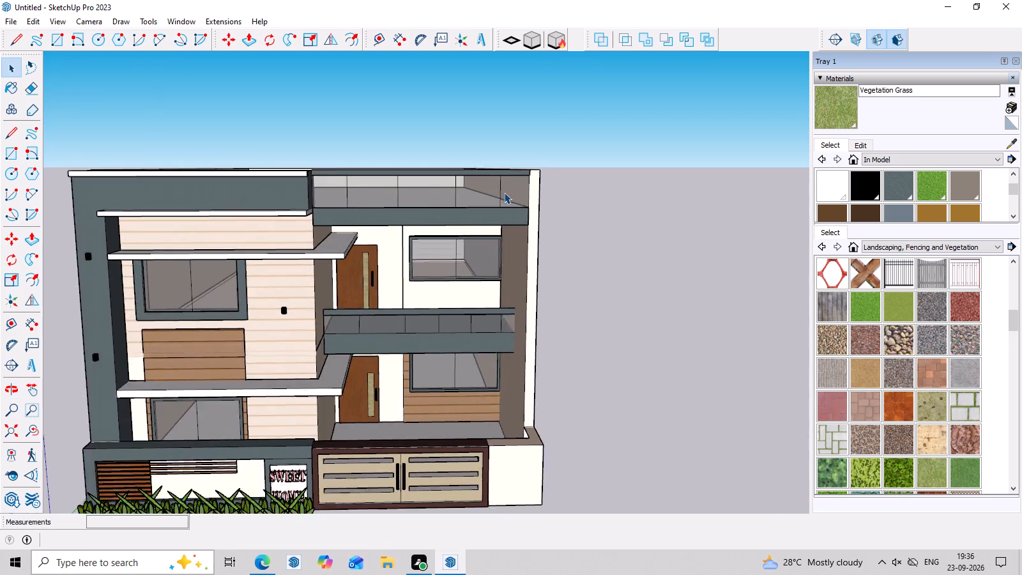
scroll(504, 192, "down", 1)
middle_click_drag(515, 385, 515, 337)
middle_click(515, 337)
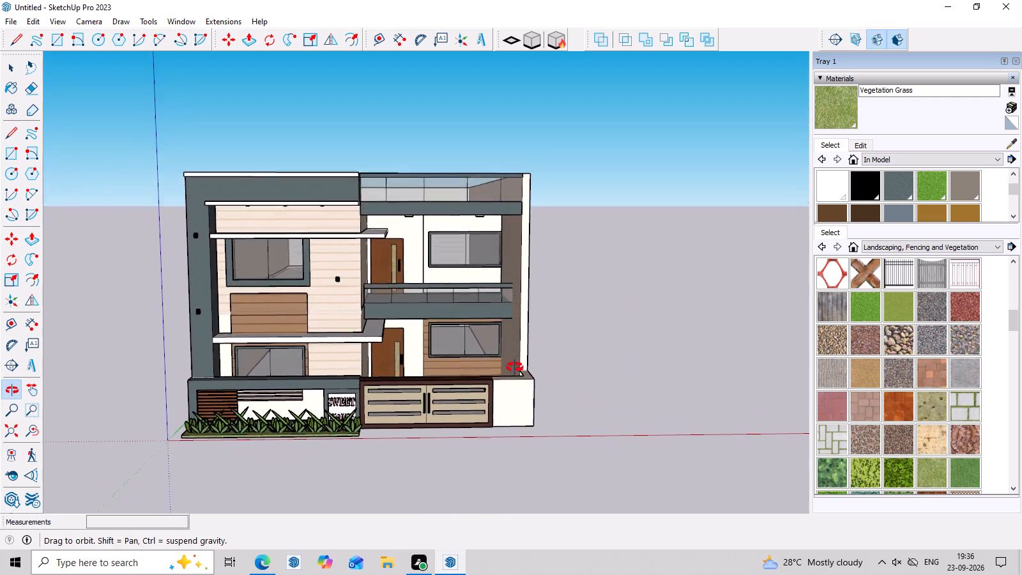
scroll(518, 339, "up", 1)
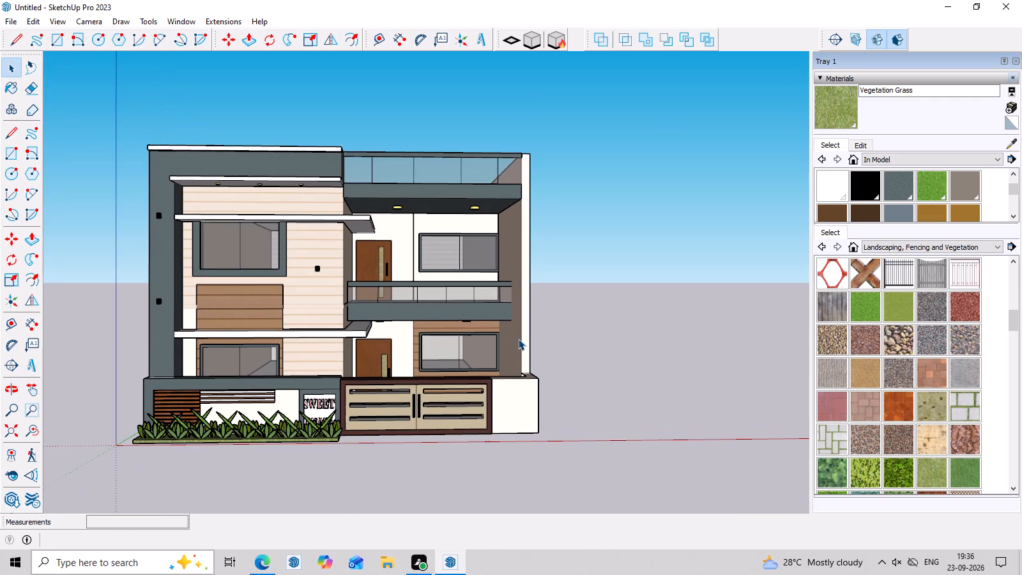
middle_click_drag(518, 339, 518, 347)
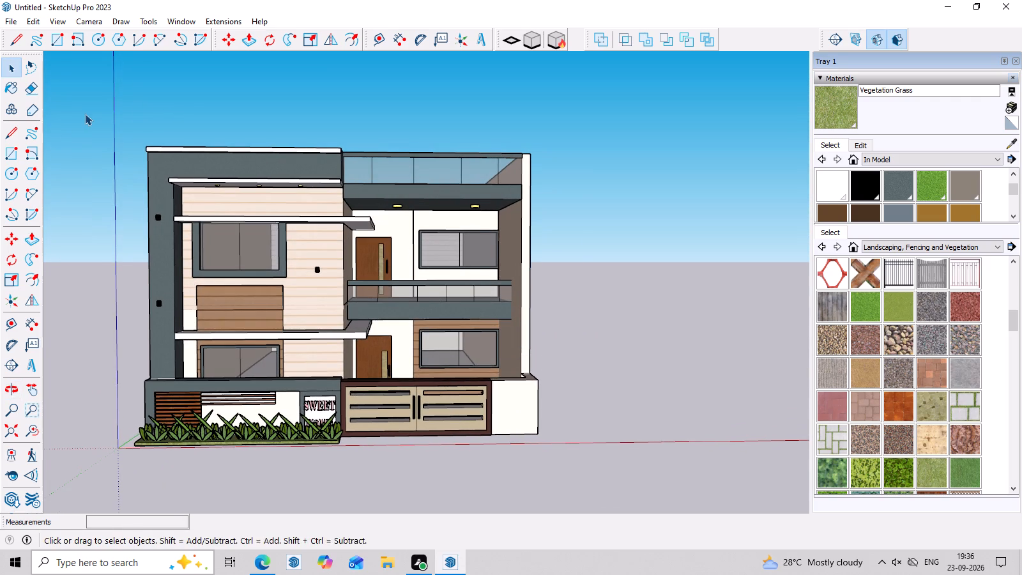
scroll(85, 114, "up", 1)
scroll(85, 114, "down", 1)
middle_click(104, 125)
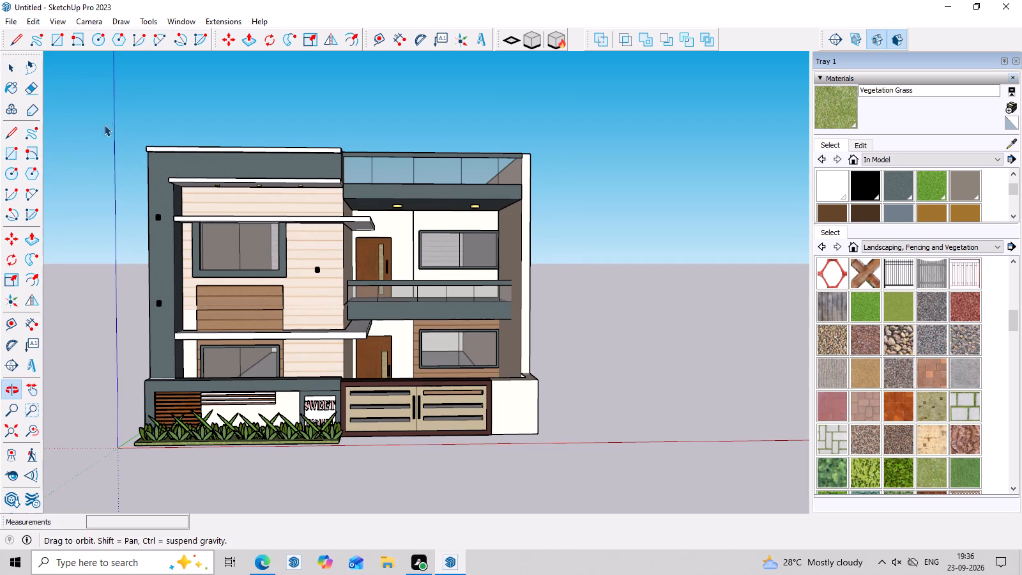
Paint the upper-floor balcony wall around the window with Cladding Siding Tan from the Brick, Cladding and Siding library, and exit the group.
left_click(443, 224)
scroll(443, 224, "up", 6)
double_click(443, 224)
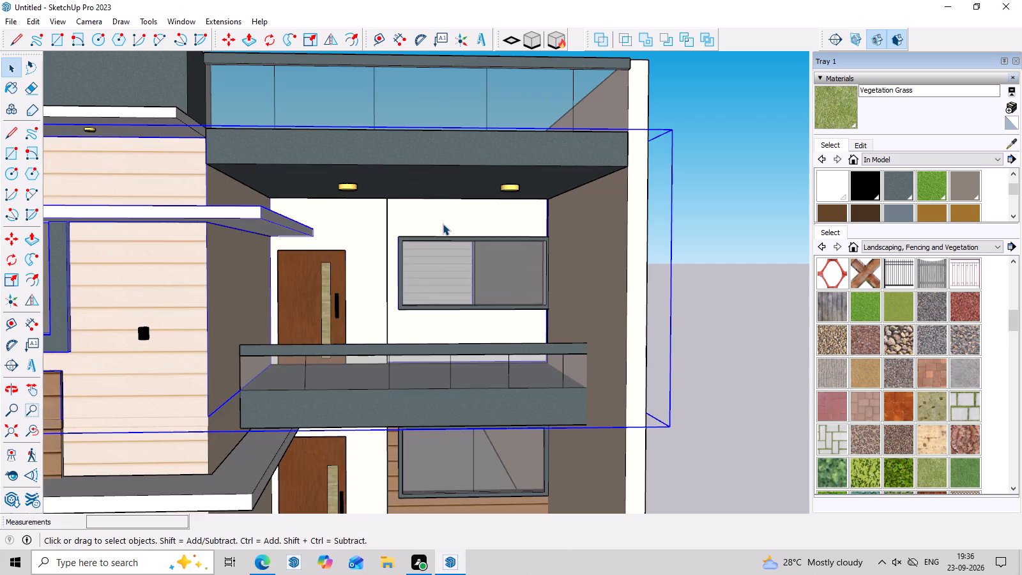
scroll(443, 224, "up", 4)
double_click(443, 224)
scroll(443, 224, "up", 2)
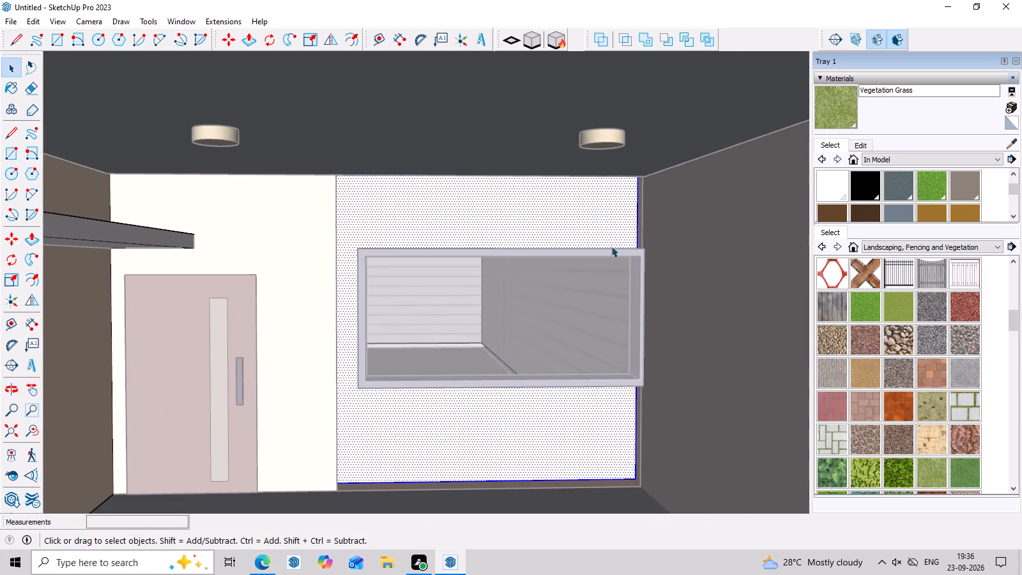
left_click(943, 245)
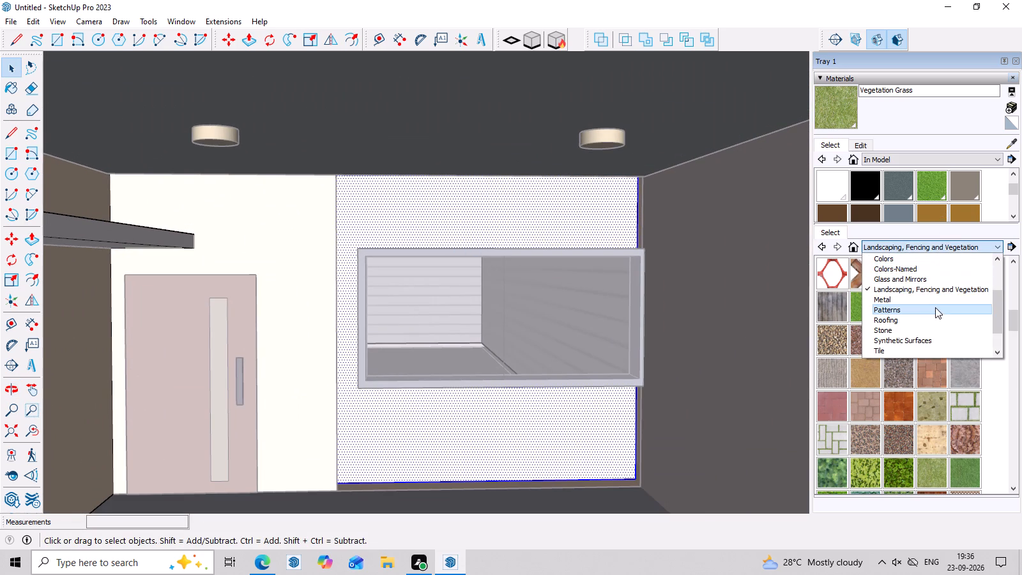
scroll(928, 319, "up", 3)
double_click(924, 303)
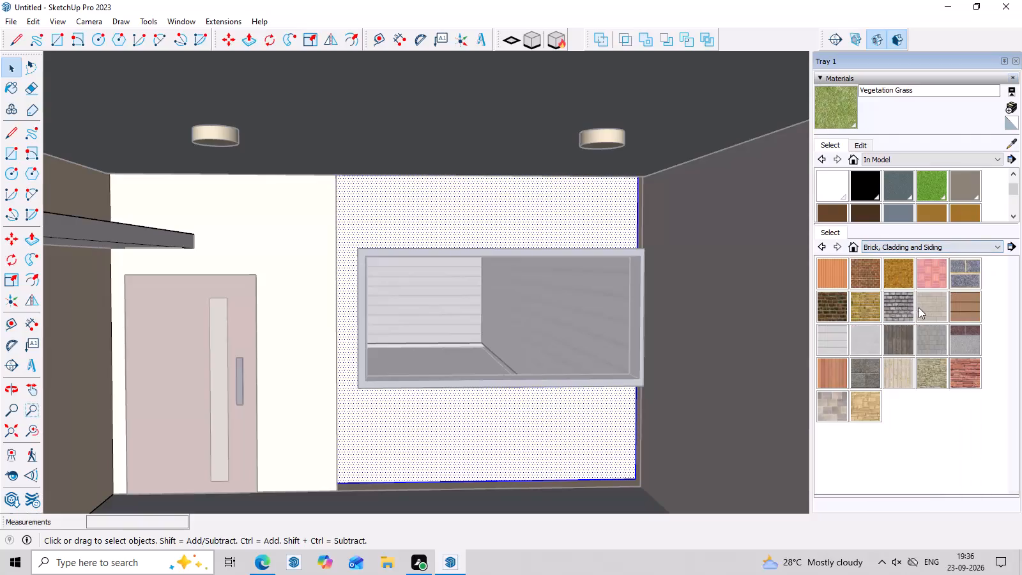
left_click(964, 305)
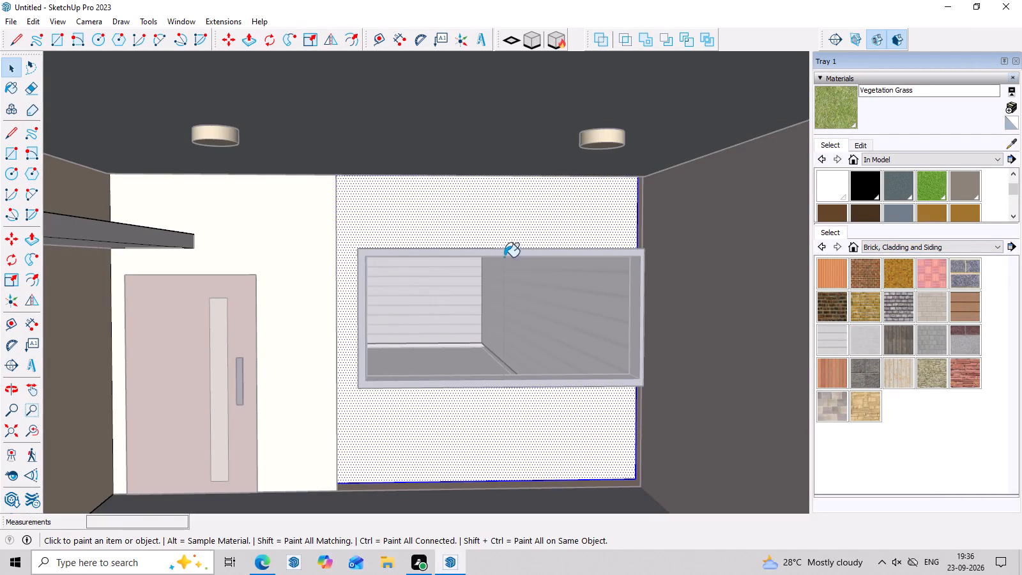
left_click(490, 228)
scroll(519, 414, "down", 6)
key("Escape")
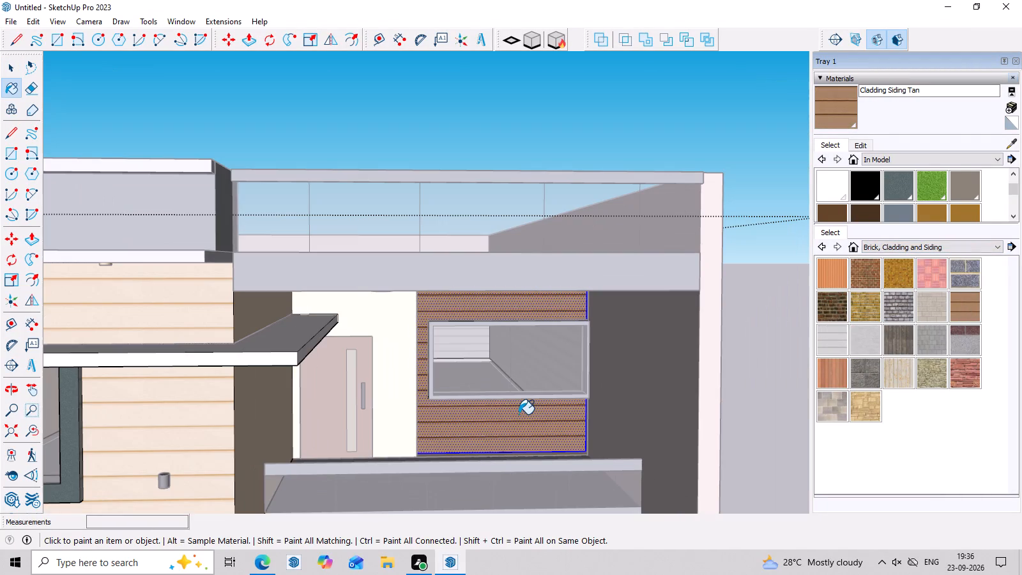
key("space")
left_click(749, 333)
scroll(735, 333, "down", 8)
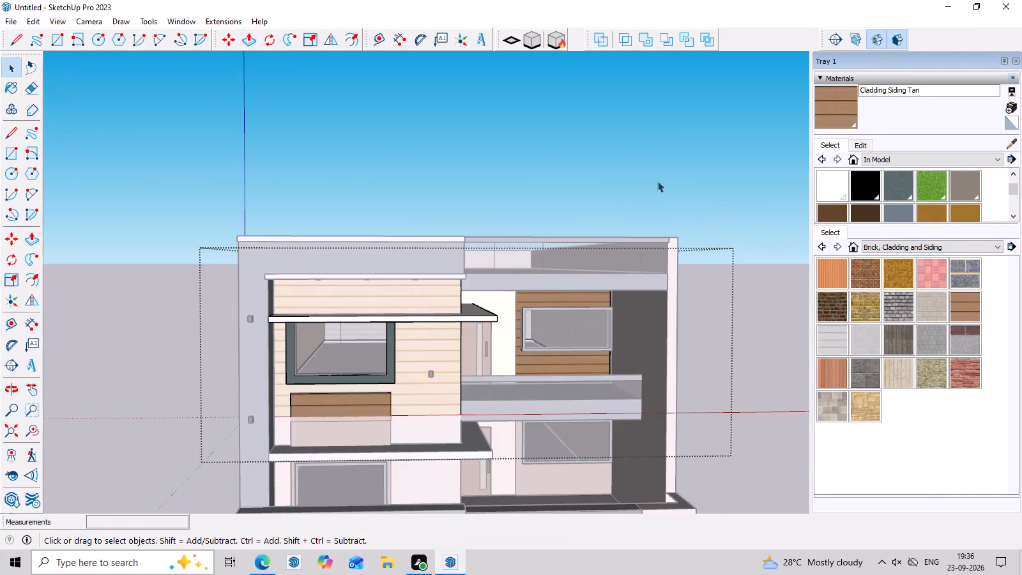
left_click(657, 181)
Examine the house from the front and side to check the cladding on the upper balcony wall.
scroll(468, 266, "down", 7)
middle_click_drag(443, 365, 319, 327)
scroll(390, 375, "up", 3)
middle_click_drag(471, 430, 477, 436)
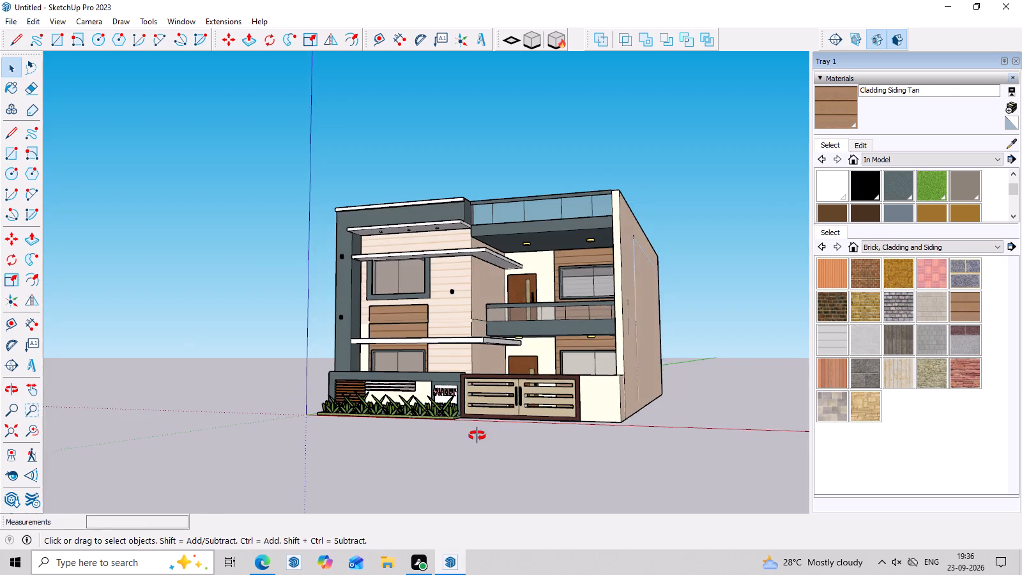
middle_click_drag(477, 436, 555, 477)
middle_click_drag(557, 475, 565, 450)
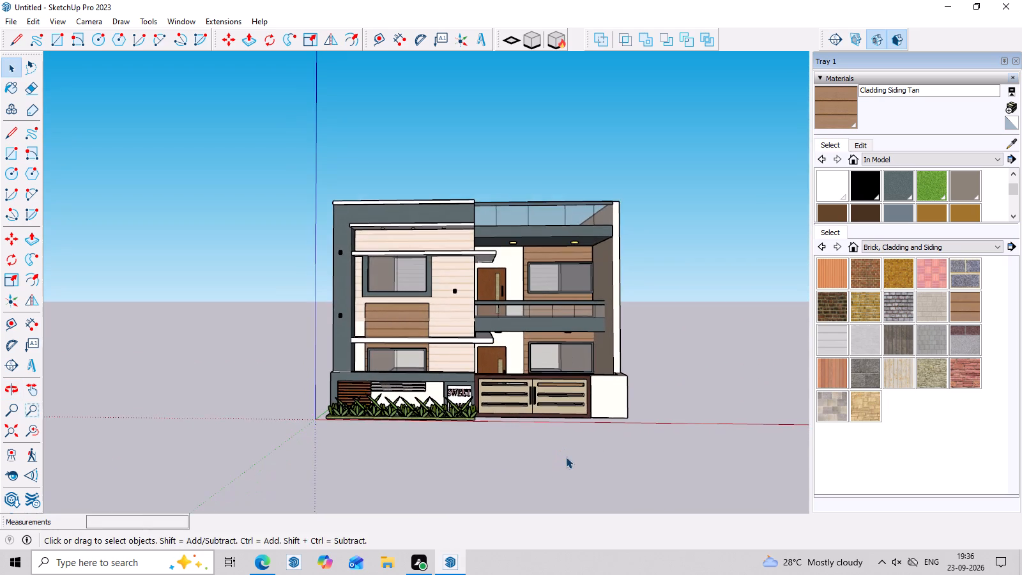
scroll(566, 457, "up", 2)
middle_click_drag(574, 457, 587, 445)
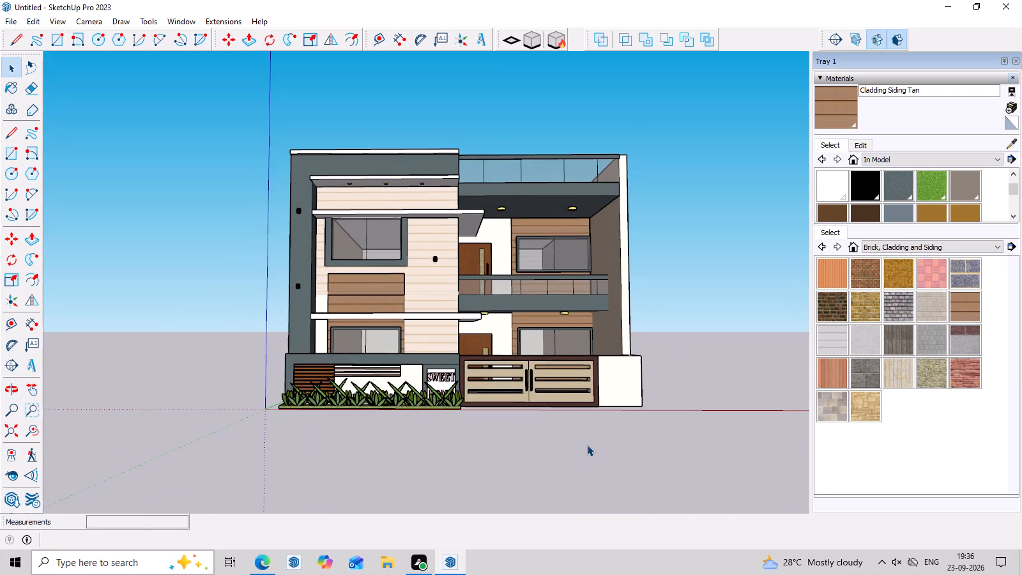
scroll(587, 445, "up", 1)
middle_click_drag(587, 445, 587, 456)
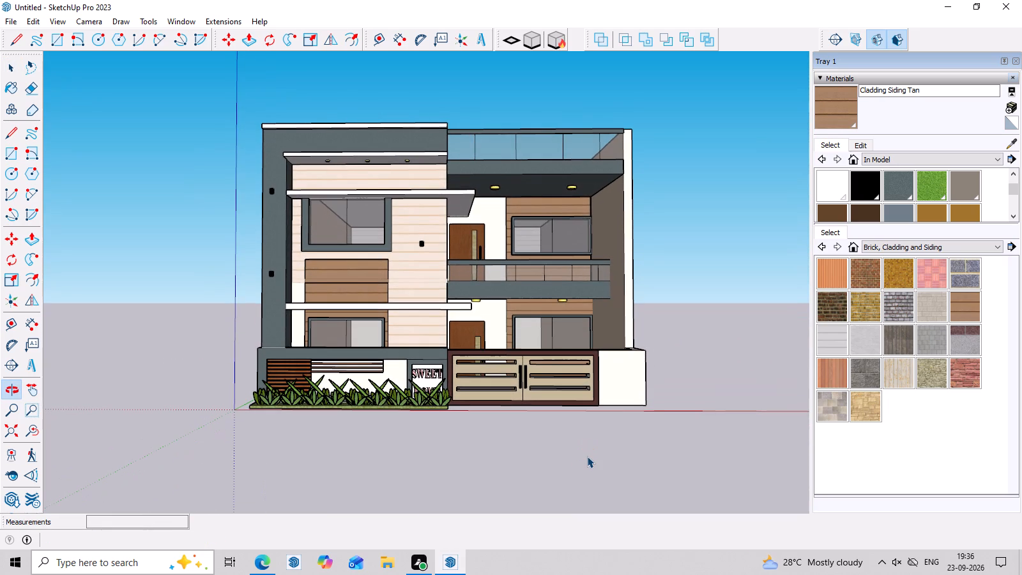
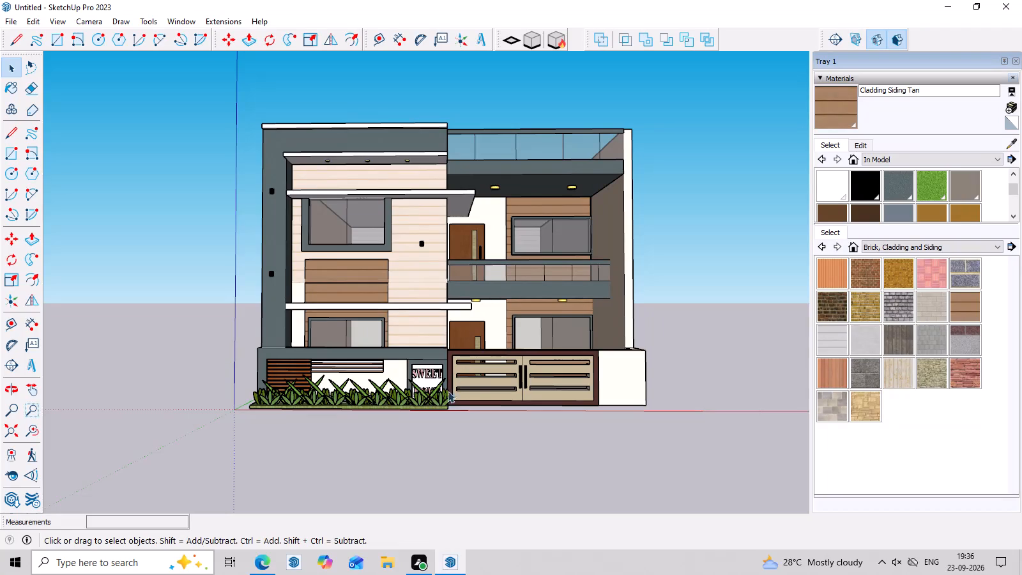
Paint the underside of the lower cylindrical light on the dark grey front column black with Color M09 from the Colors collection.
scroll(602, 107, "up", 1)
middle_click_drag(602, 107, 606, 135)
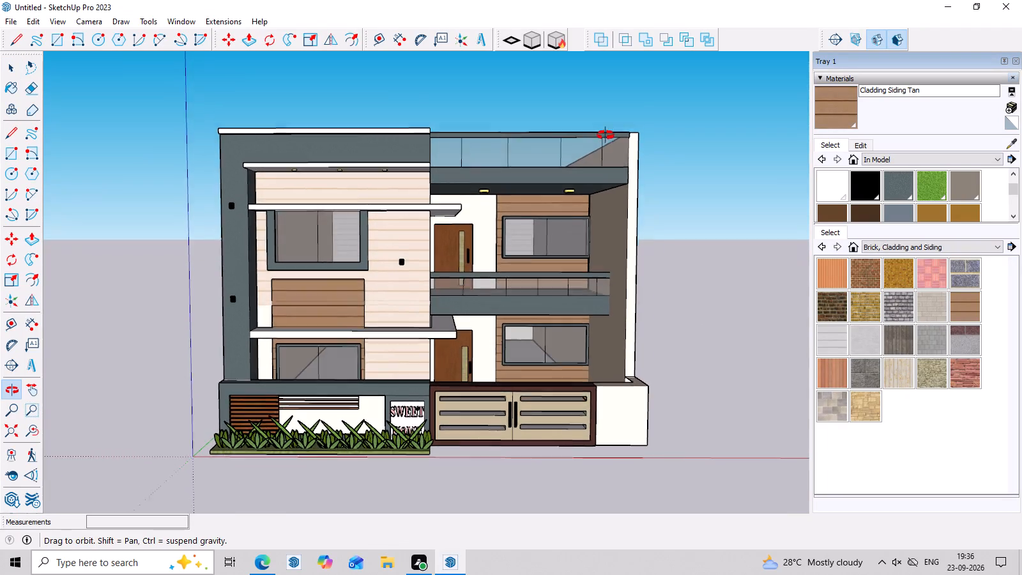
middle_click_drag(606, 135, 606, 139)
middle_click_drag(606, 139, 607, 126)
scroll(607, 126, "up", 1)
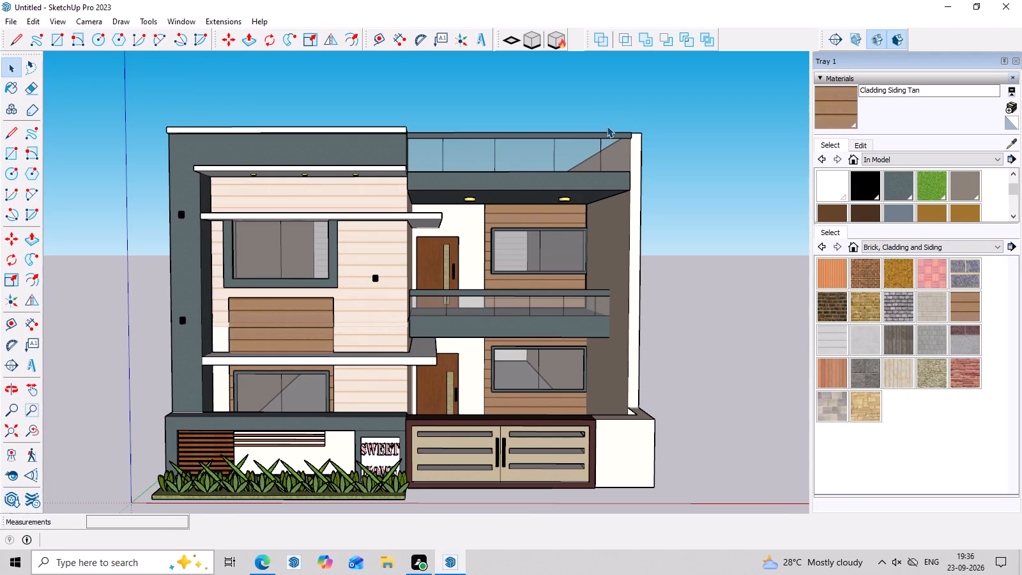
middle_click(607, 126)
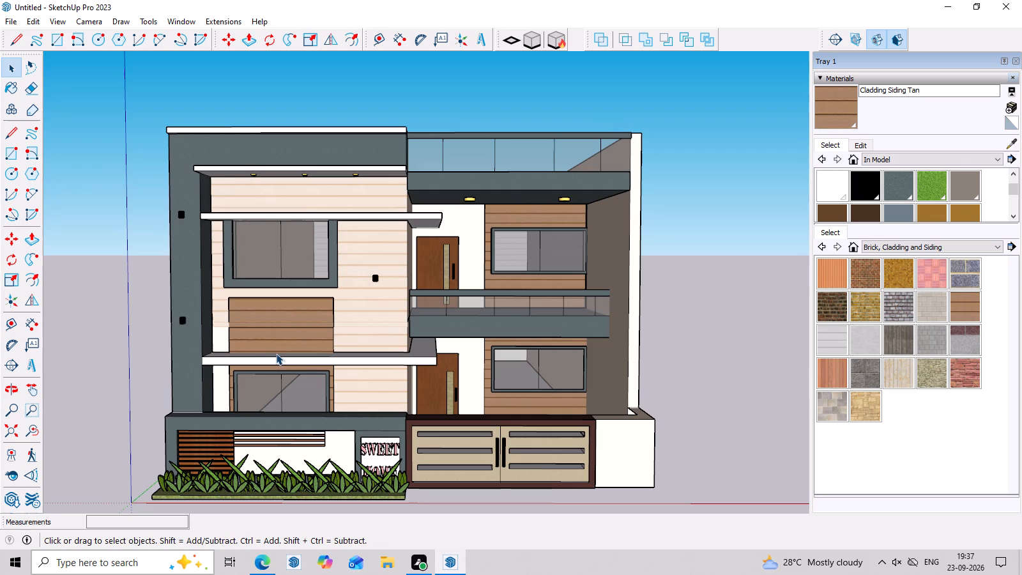
scroll(197, 190, "up", 9)
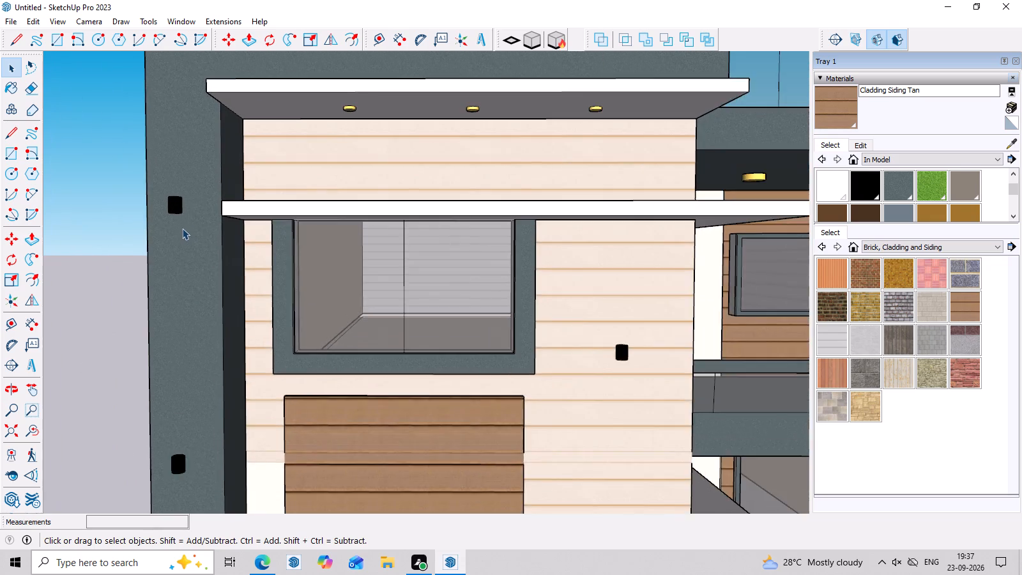
scroll(179, 203, "up", 3)
middle_click_drag(178, 195, 164, 357)
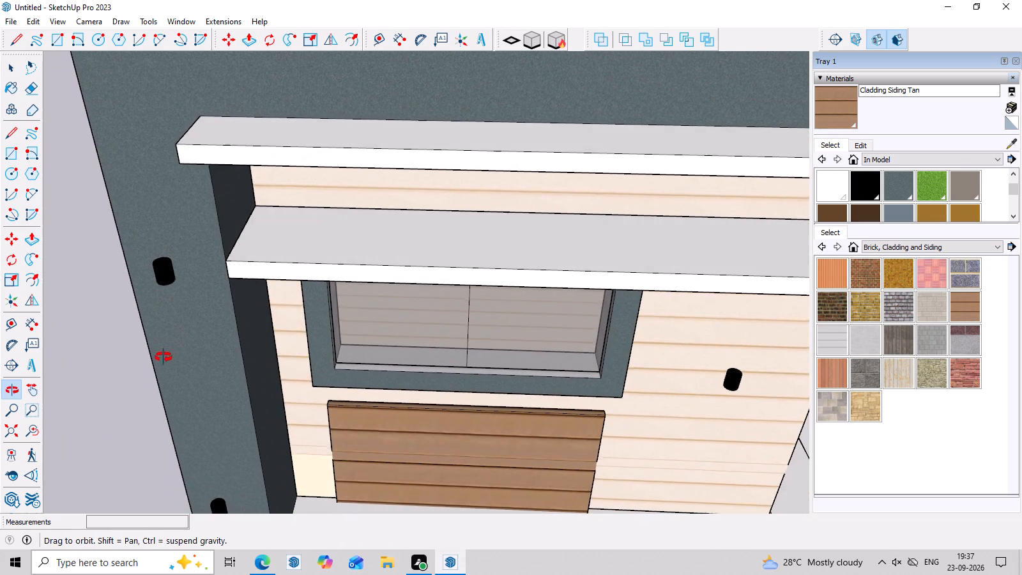
middle_click_drag(164, 357, 209, 0)
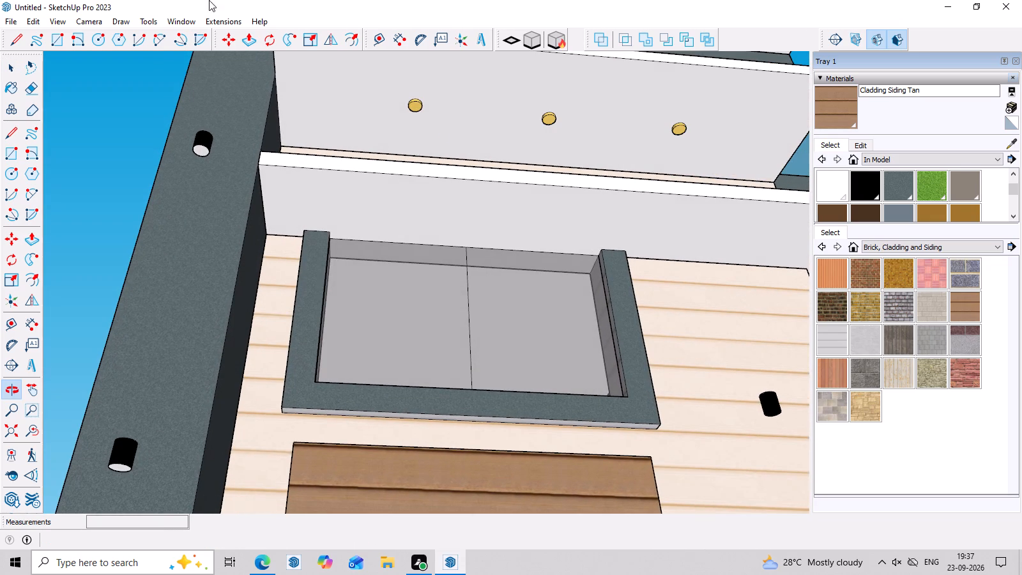
scroll(837, 258, "down", 1)
left_click(875, 249)
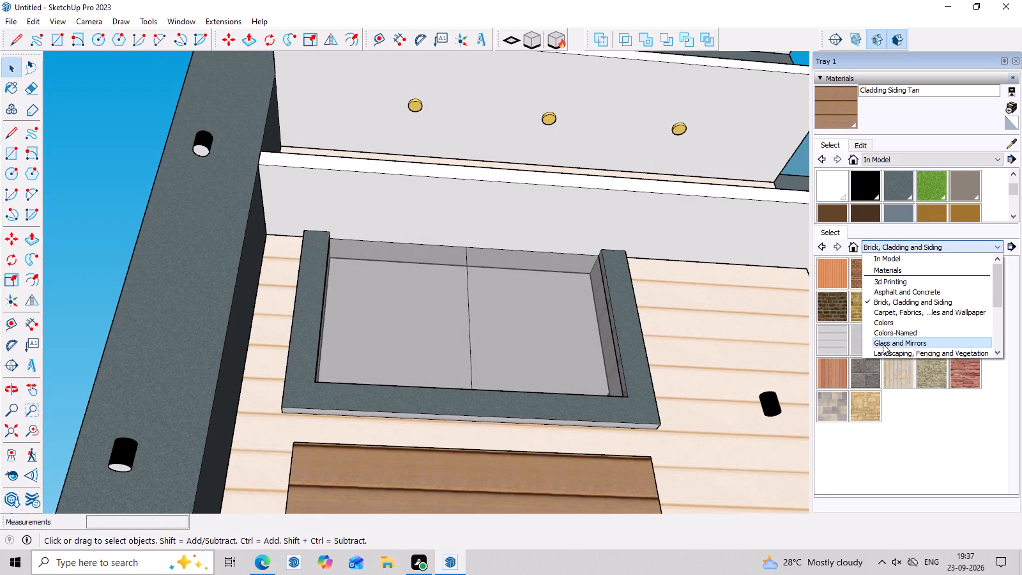
left_click(889, 325)
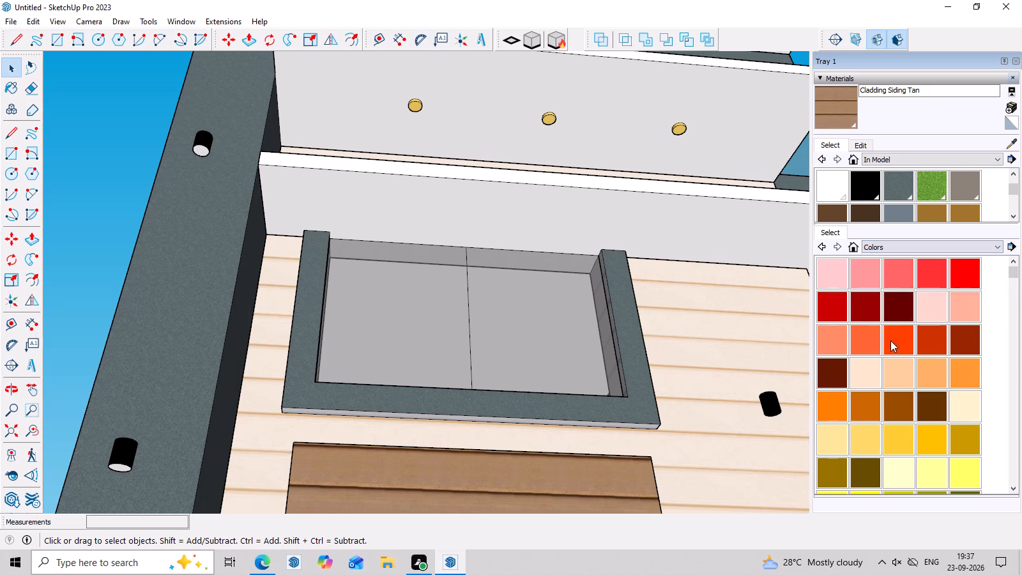
scroll(890, 348, "up", 2)
scroll(890, 349, "down", 20)
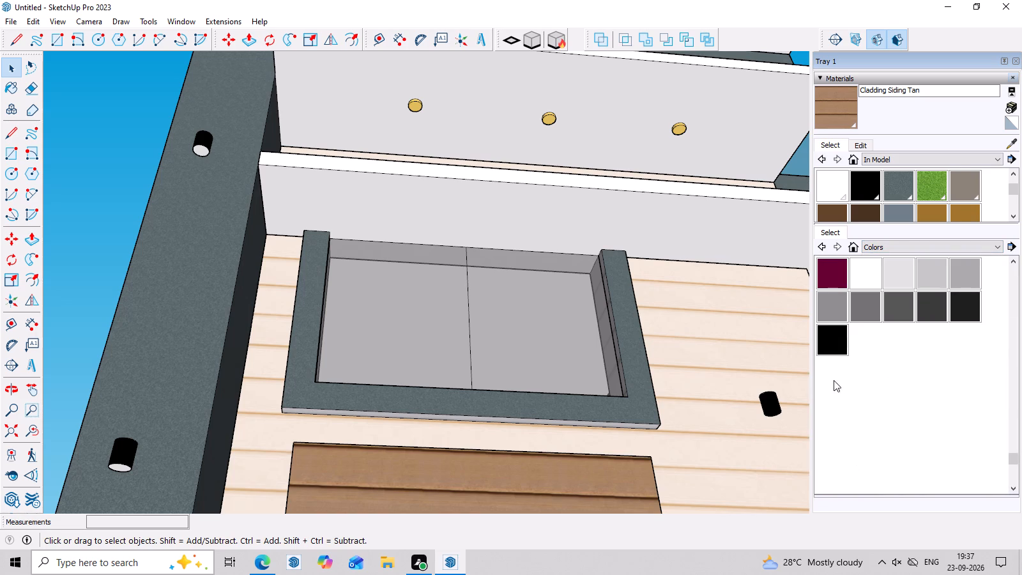
left_click(834, 348)
scroll(115, 459, "up", 4)
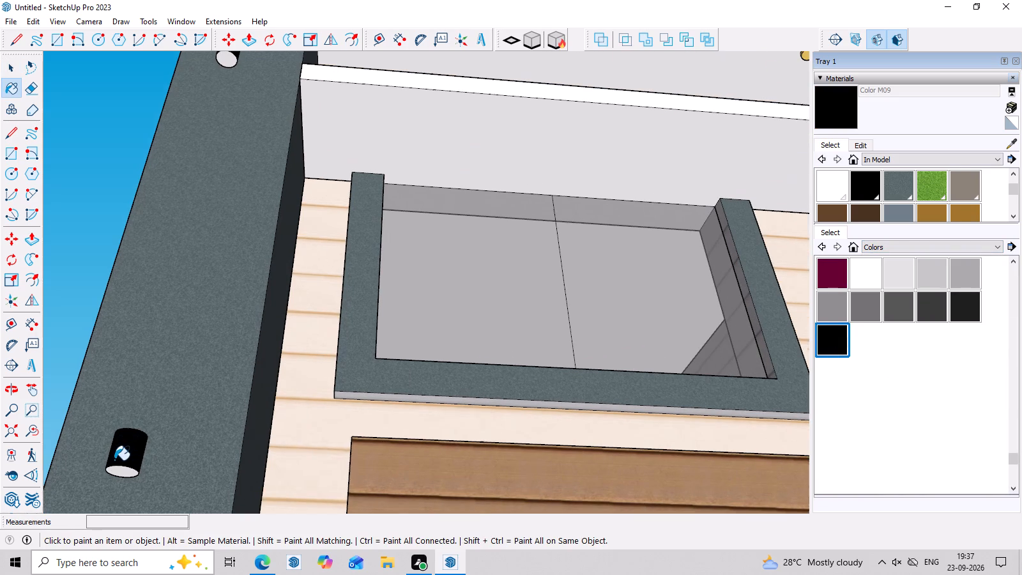
left_click(132, 471)
Paint the underside of the upper cylindrical light on the dark grey column with the same black Color M09.
scroll(139, 294, "down", 7)
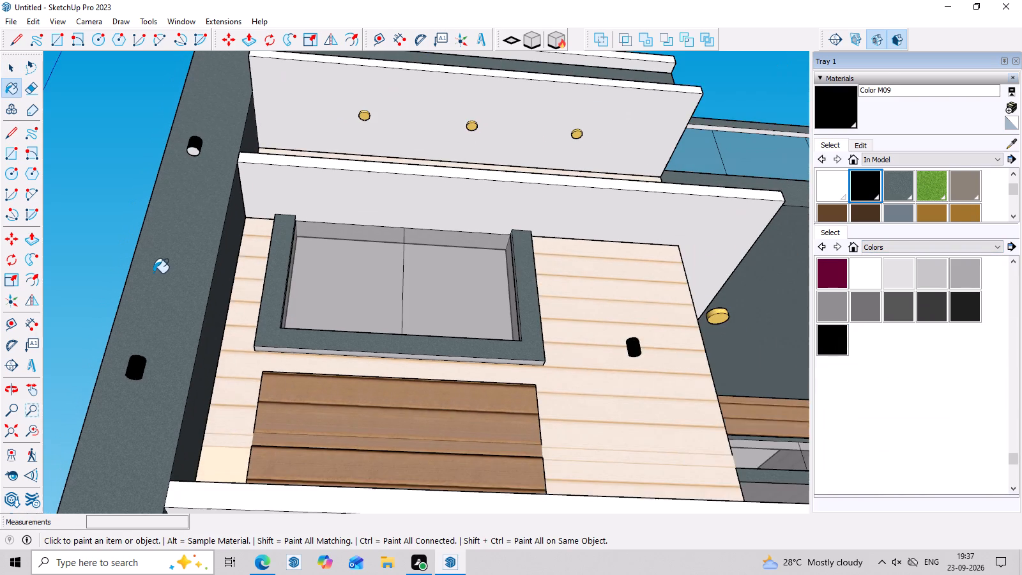
middle_click_drag(204, 205, 205, 268)
scroll(204, 190, "up", 15)
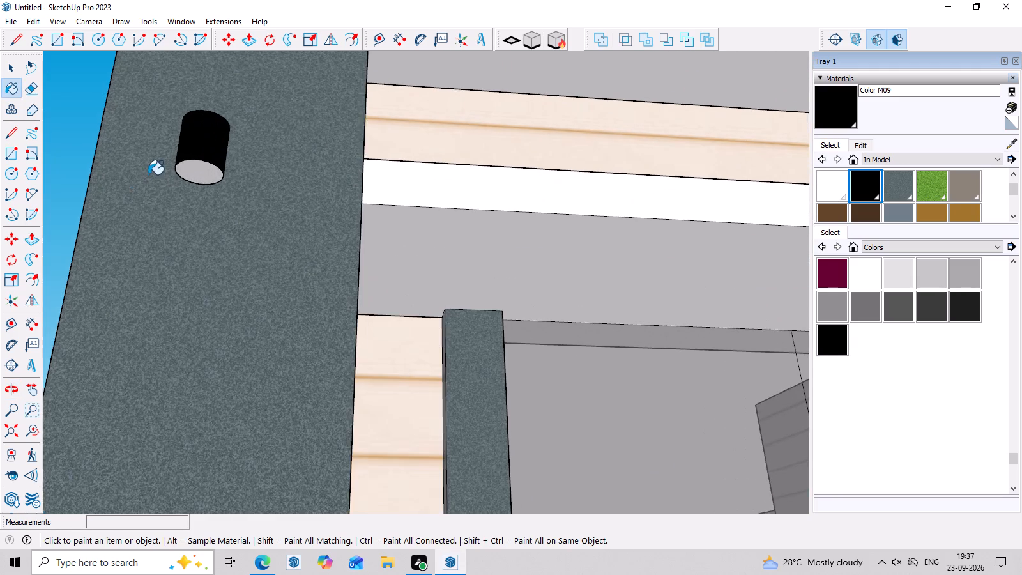
scroll(174, 172, "up", 4)
left_click(227, 162)
scroll(227, 162, "down", 11)
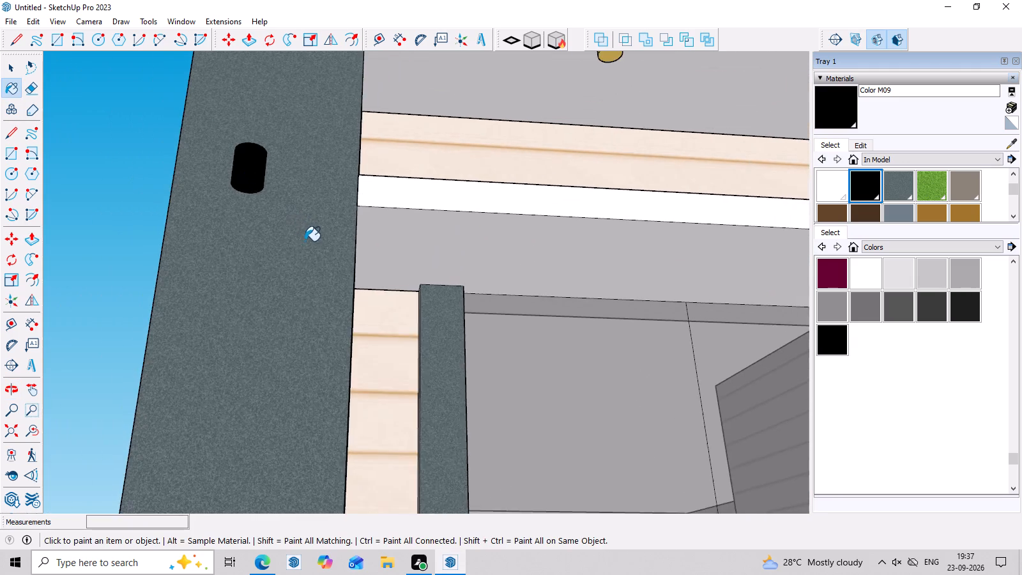
scroll(305, 241, "down", 7)
scroll(310, 299, "down", 4)
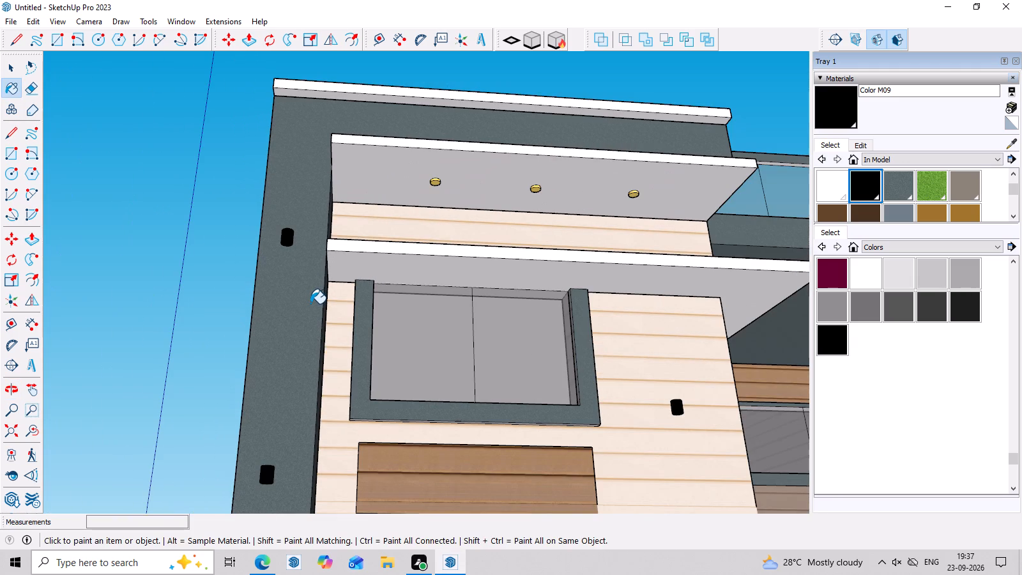
key("Escape")
key("Escape")
key("Escape")
key("Escape")
key("Escape")
key("Escape")
Examine the house's front elevation, roof parapet and side wall from several angles for remaining unfinished surfaces.
scroll(310, 303, "down", 15)
middle_click_drag(351, 291, 355, 486)
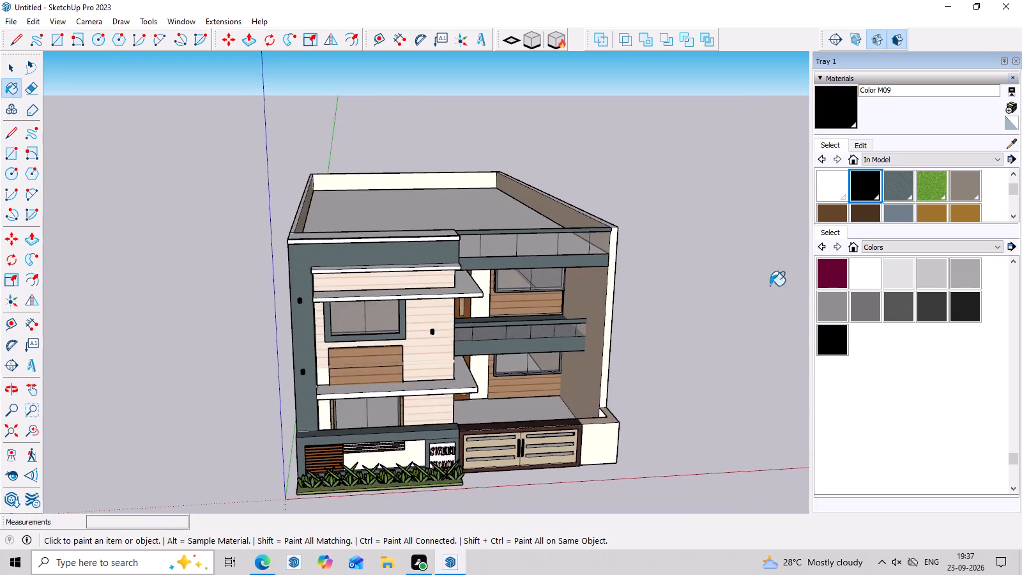
scroll(773, 208, "up", 4)
scroll(673, 149, "up", 4)
middle_click_drag(462, 385, 450, 512)
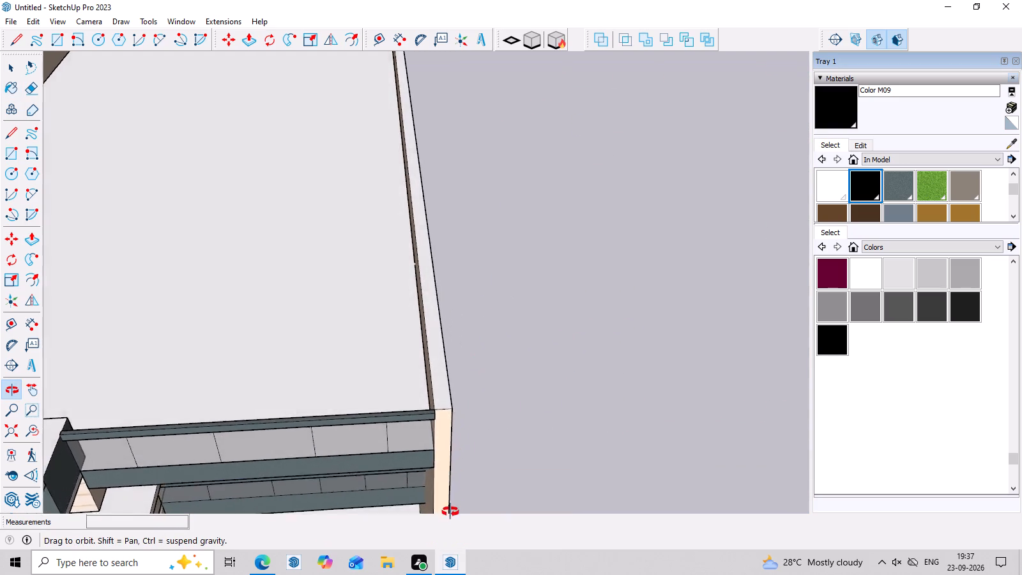
middle_click_drag(450, 512, 398, 355)
scroll(398, 355, "up", 1)
scroll(402, 336, "down", 3)
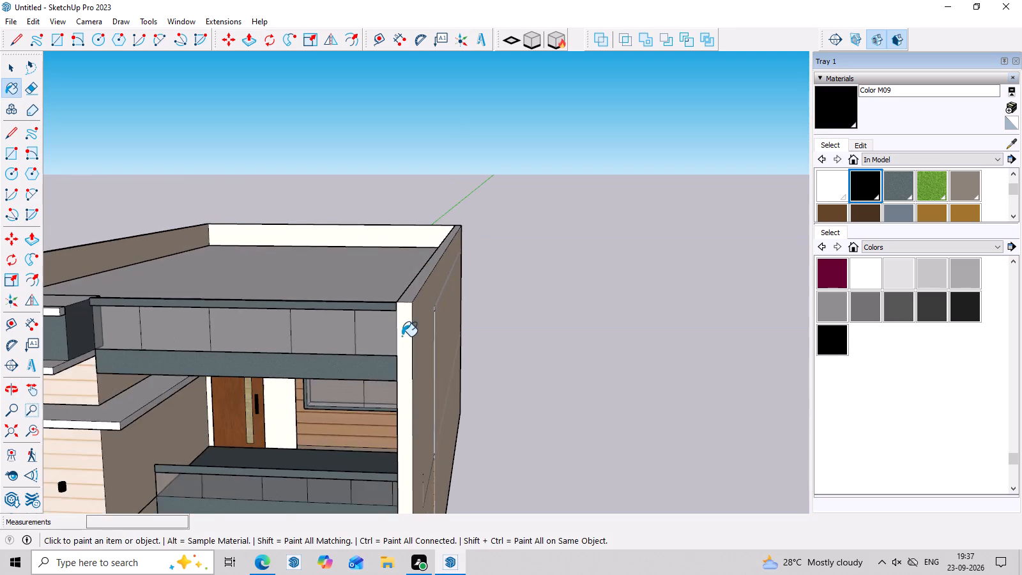
scroll(402, 336, "down", 9)
middle_click_drag(521, 413, 533, 360)
scroll(402, 431, "up", 4)
scroll(94, 376, "down", 3)
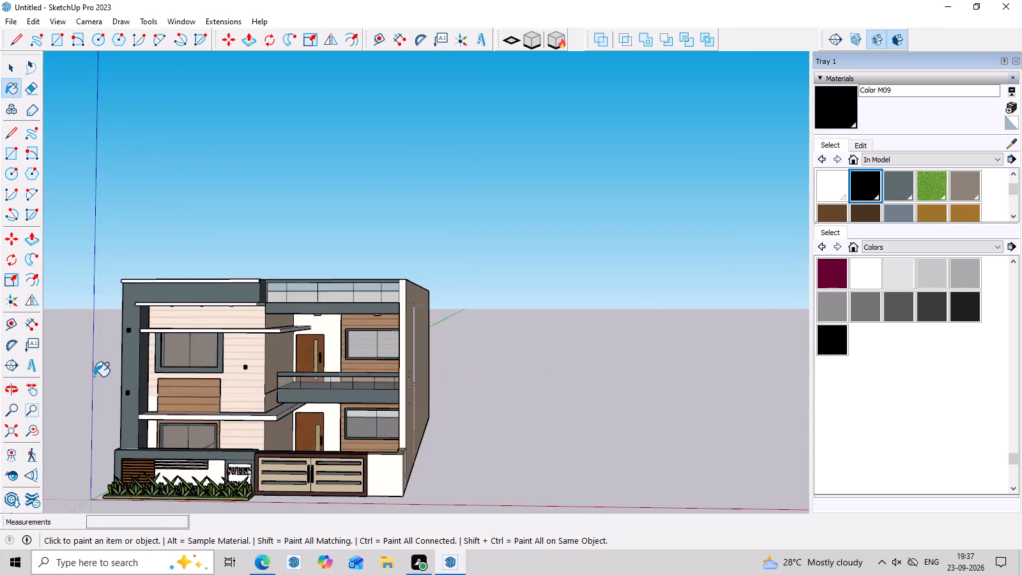
scroll(94, 376, "down", 5)
middle_click_drag(267, 471, 271, 496)
scroll(128, 466, "up", 8)
scroll(111, 401, "down", 4)
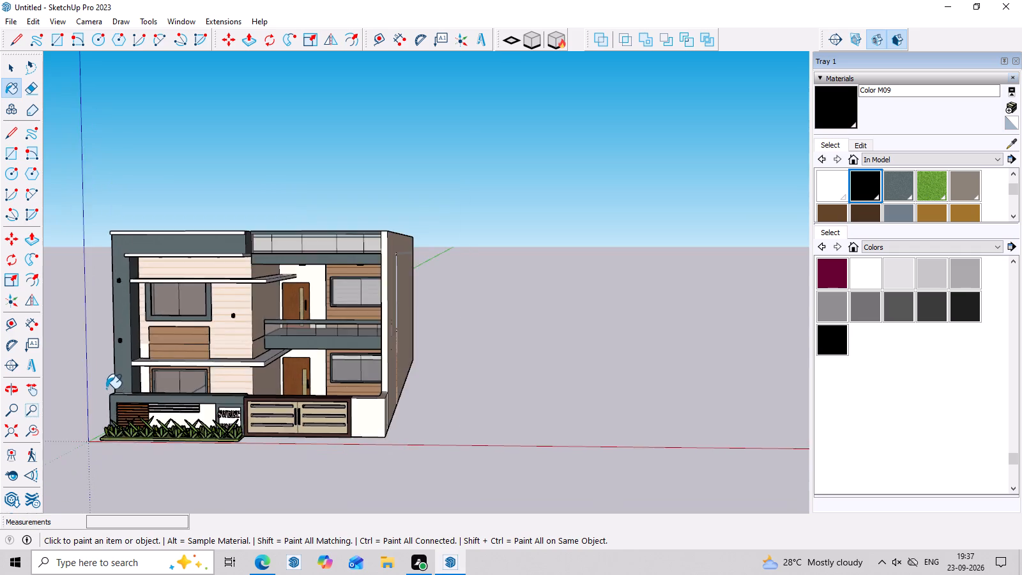
scroll(106, 388, "down", 3)
scroll(93, 415, "up", 7)
middle_click_drag(139, 384, 232, 370)
scroll(227, 370, "up", 1)
scroll(232, 370, "down", 5)
middle_click_drag(644, 442, 574, 425)
scroll(579, 458, "up", 2)
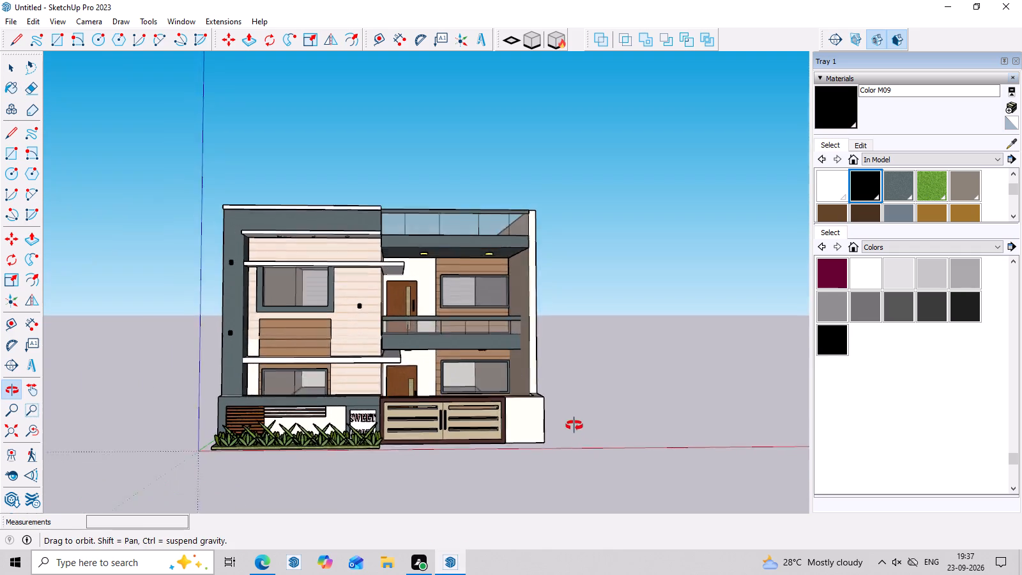
middle_click_drag(574, 425, 574, 420)
scroll(574, 425, "up", 1)
middle_click_drag(574, 411, 560, 466)
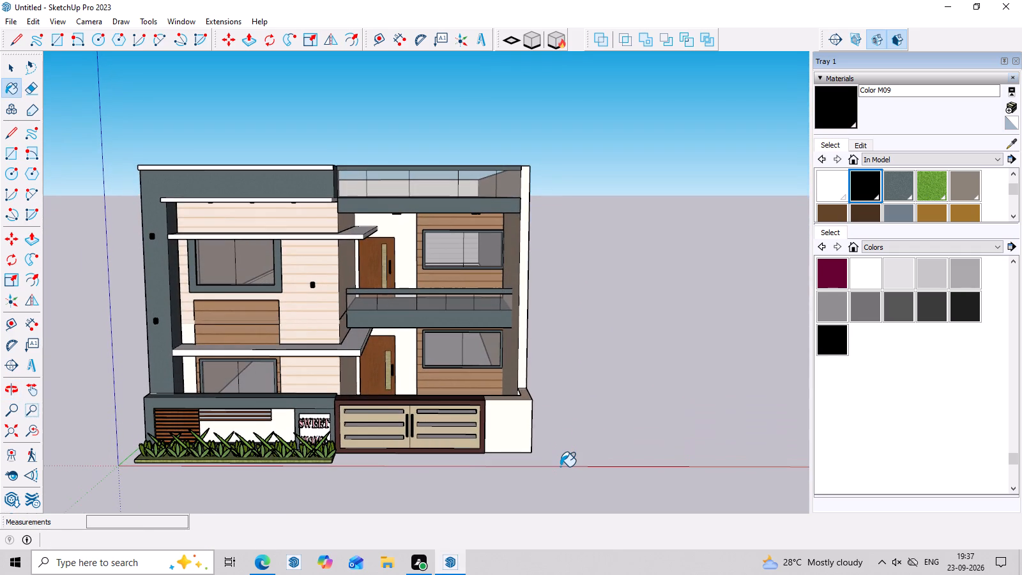
key("Escape")
middle_click_drag(560, 466, 556, 490)
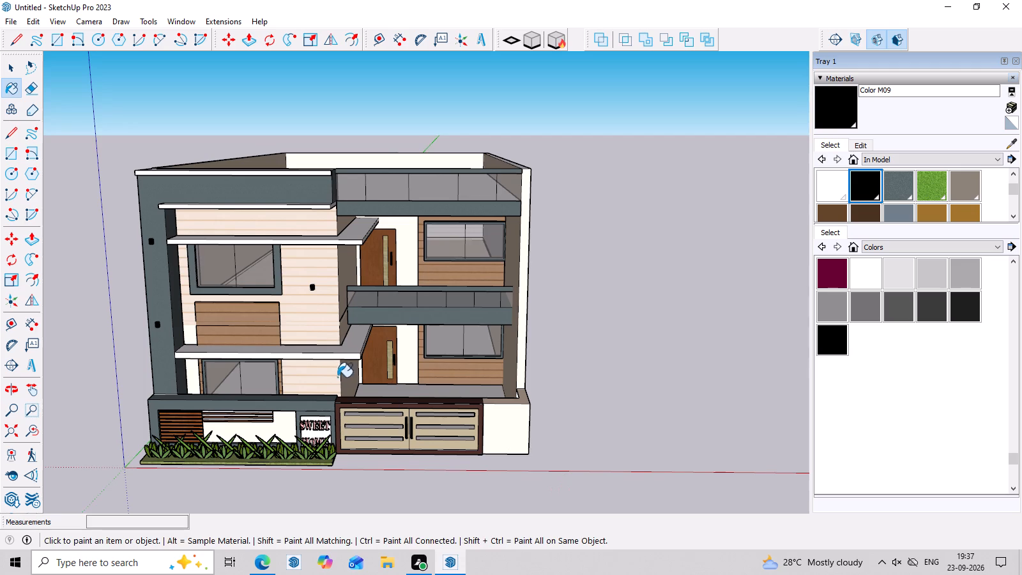
key("Escape")
key("Escape")
key("space")
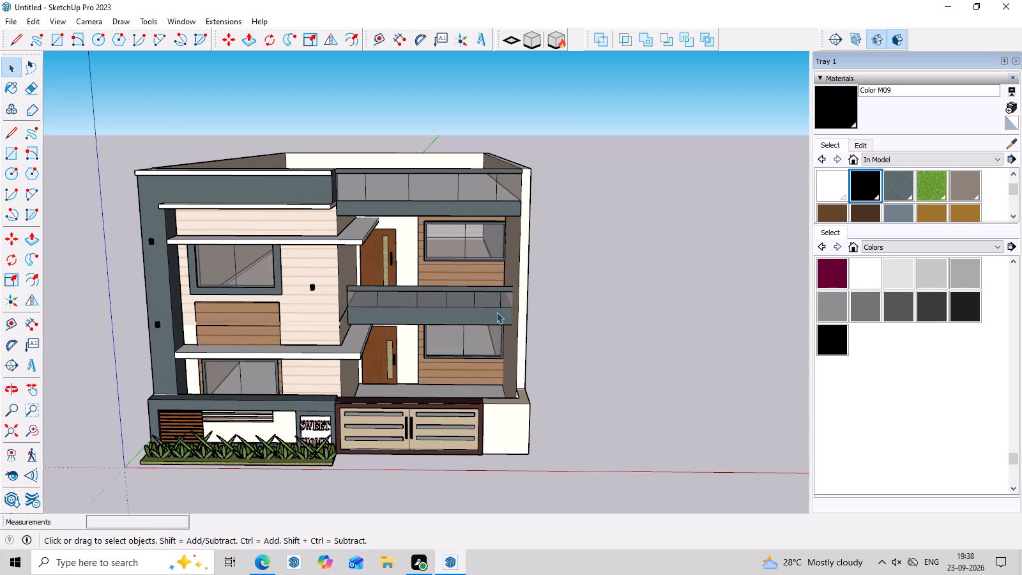
Inspect the house from below and above, then check the main gate and the adjoining boundary wall corner up close.
middle_click_drag(286, 522, 318, 188)
middle_click_drag(314, 289, 355, 12)
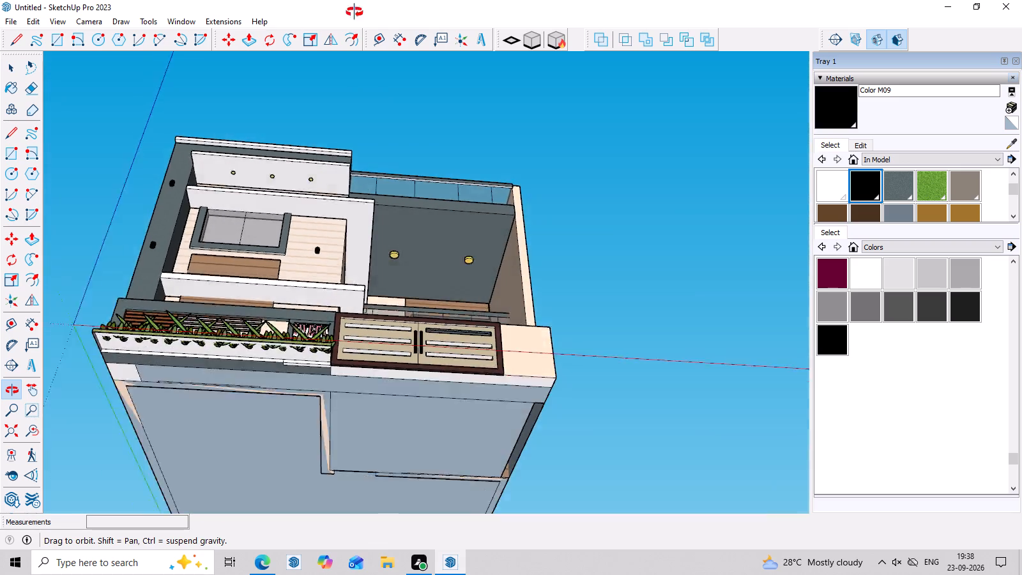
middle_click_drag(355, 12, 363, 411)
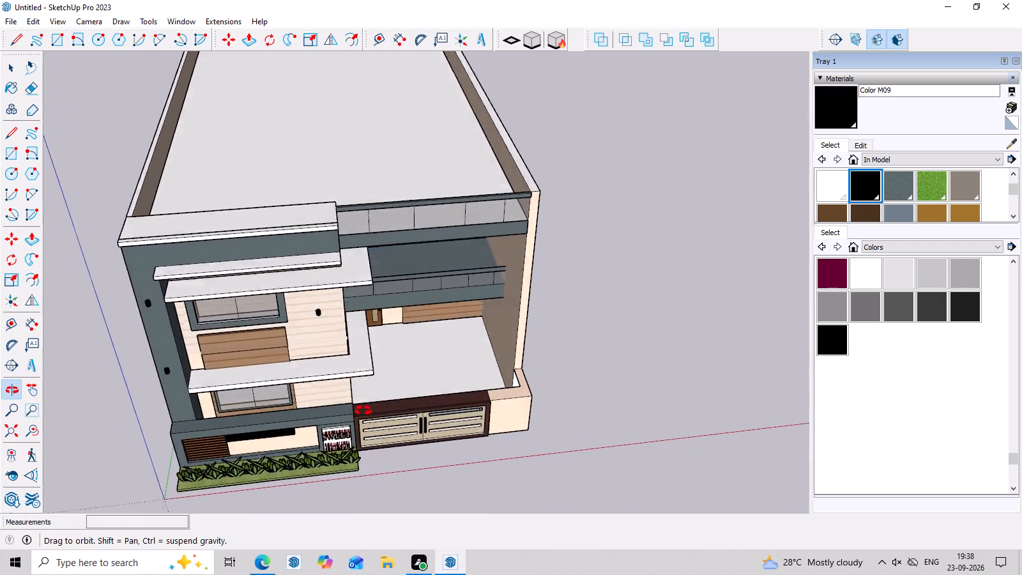
middle_click_drag(363, 411, 416, 510)
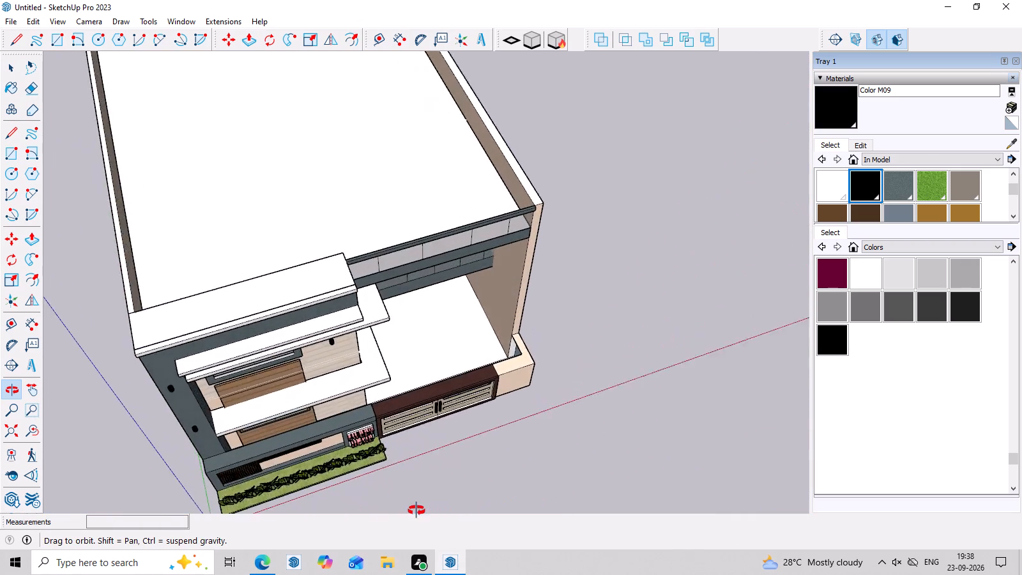
middle_click_drag(416, 510, 340, 519)
scroll(648, 390, "down", 1)
scroll(553, 397, "up", 3)
scroll(388, 331, "up", 2)
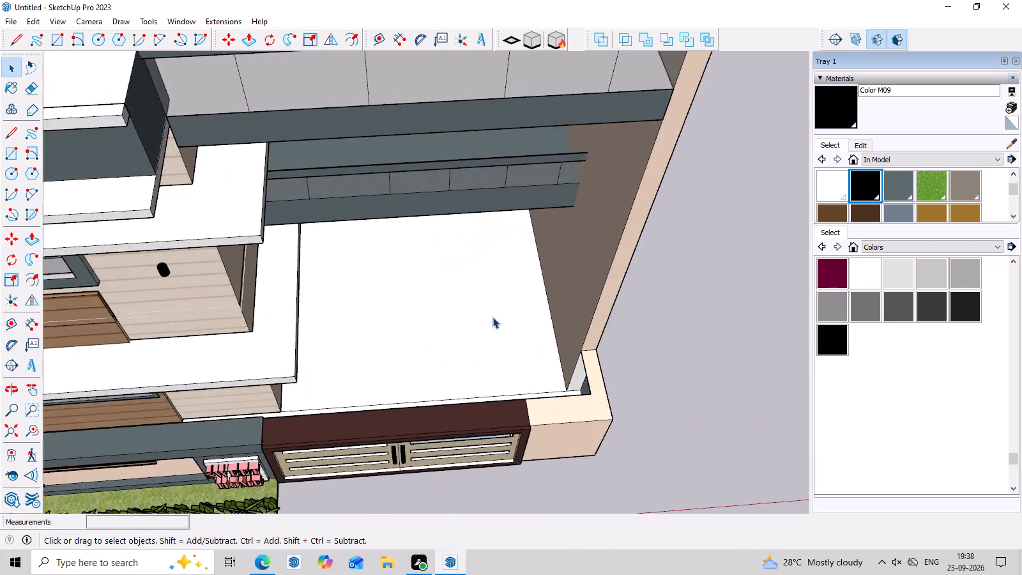
scroll(492, 317, "up", 4)
middle_click_drag(569, 415, 585, 376)
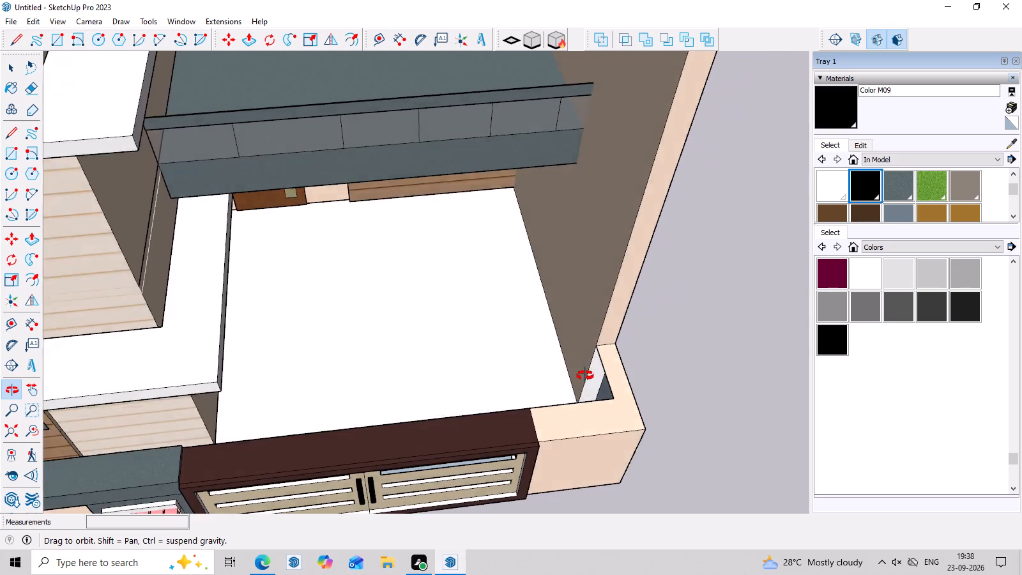
middle_click_drag(585, 376, 588, 358)
scroll(588, 358, "up", 7)
middle_click_drag(611, 374, 728, 320)
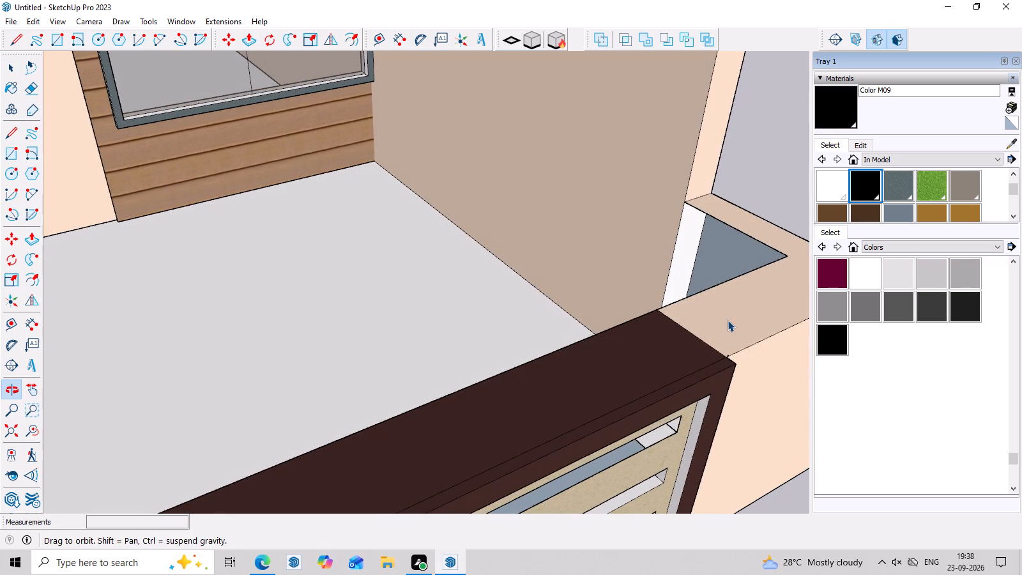
scroll(770, 212, "up", 1)
middle_click_drag(742, 293, 786, 116)
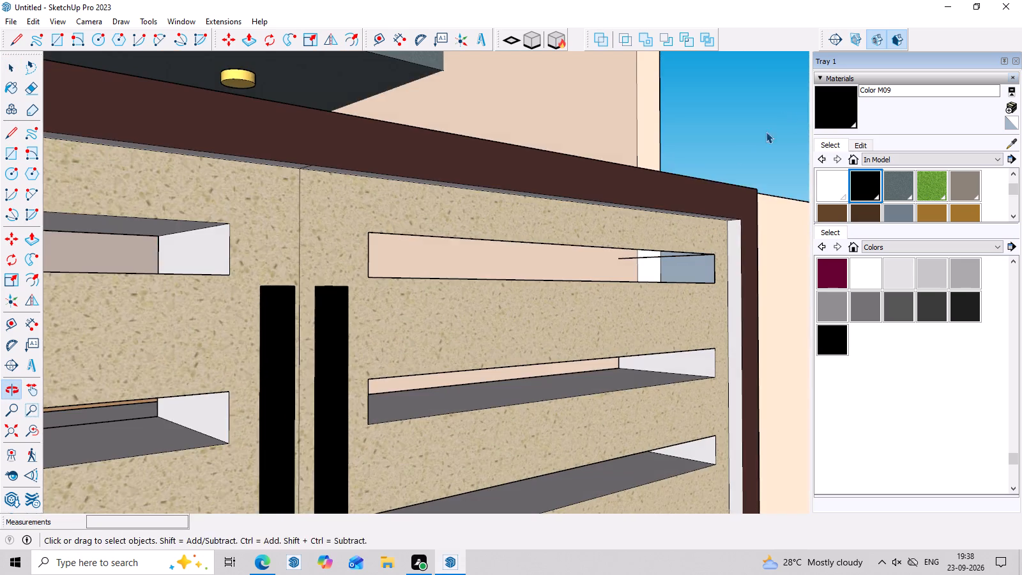
middle_click_drag(708, 152, 713, 300)
scroll(623, 176, "down", 12)
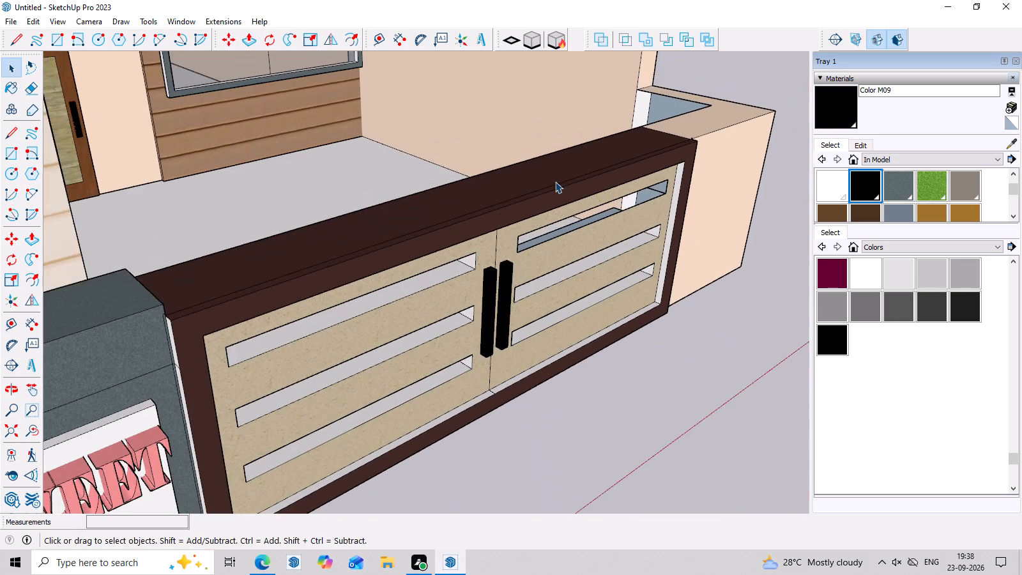
middle_click_drag(560, 221, 600, 345)
scroll(668, 146, "up", 4)
scroll(591, 137, "down", 8)
middle_click_drag(636, 301, 615, 243)
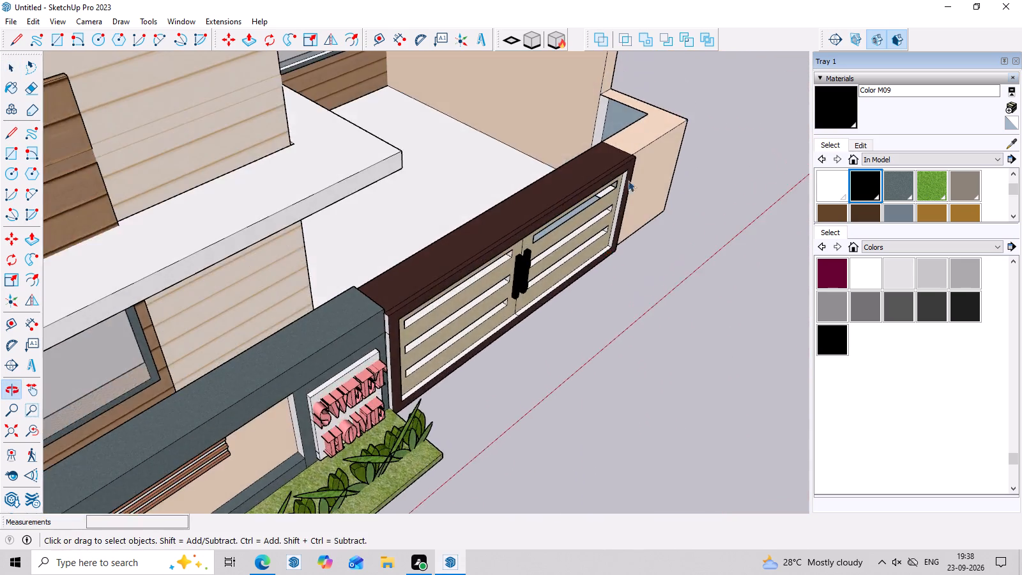
Inspect the hollow end of the boundary wall beside the gate up close, including its inner faces.
scroll(652, 62, "up", 15)
left_click(652, 68)
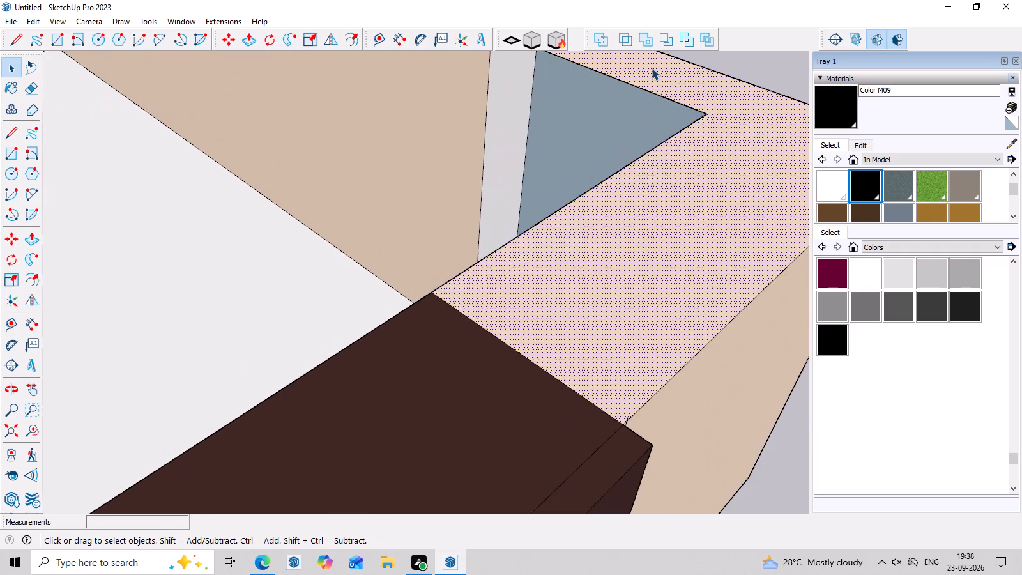
scroll(652, 68, "up", 4)
double_click(652, 68)
scroll(652, 68, "up", 3)
middle_click_drag(620, 155, 650, 52)
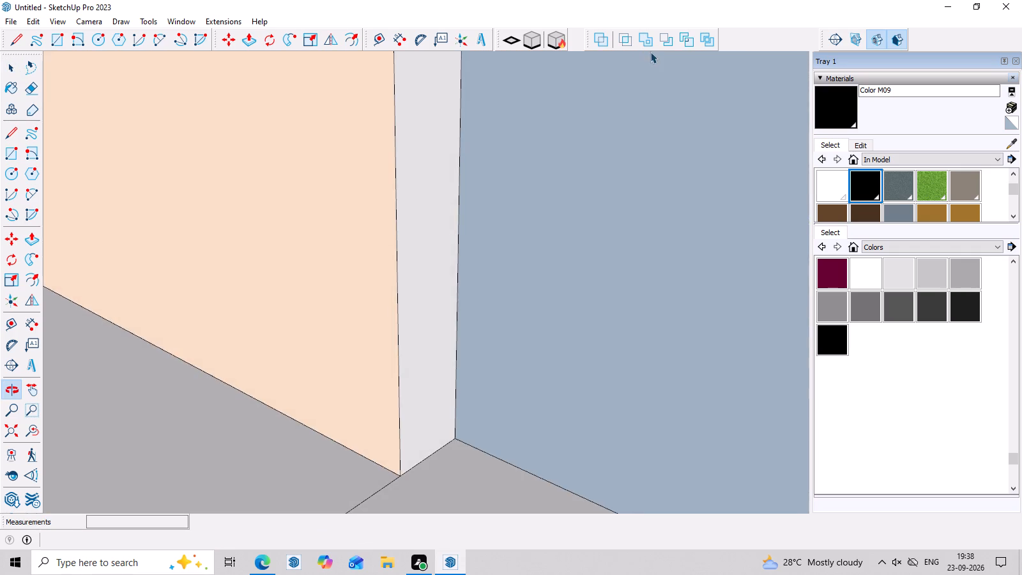
scroll(637, 114, "down", 16)
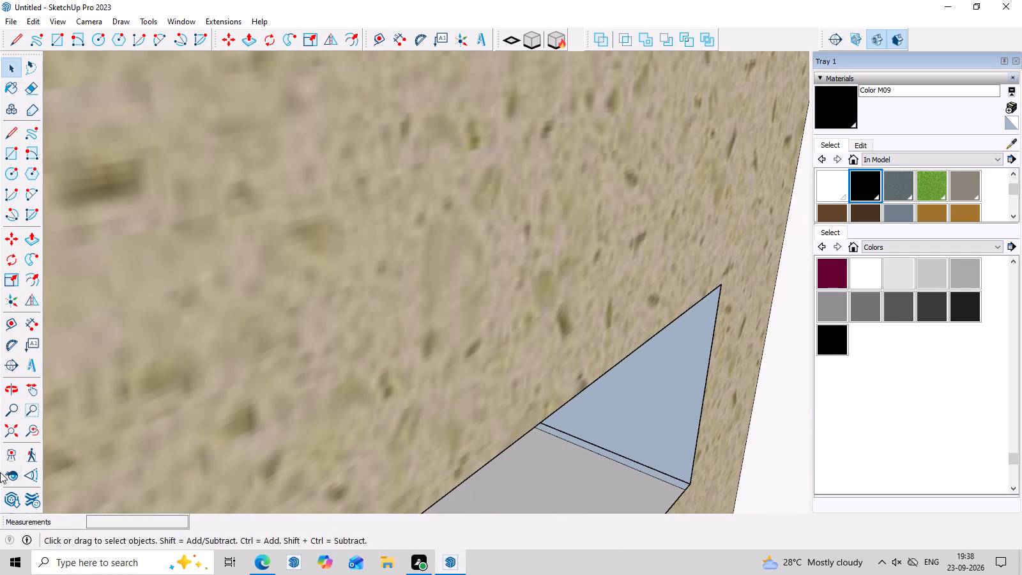
left_click(17, 441)
left_click(17, 435)
scroll(77, 430, "down", 3)
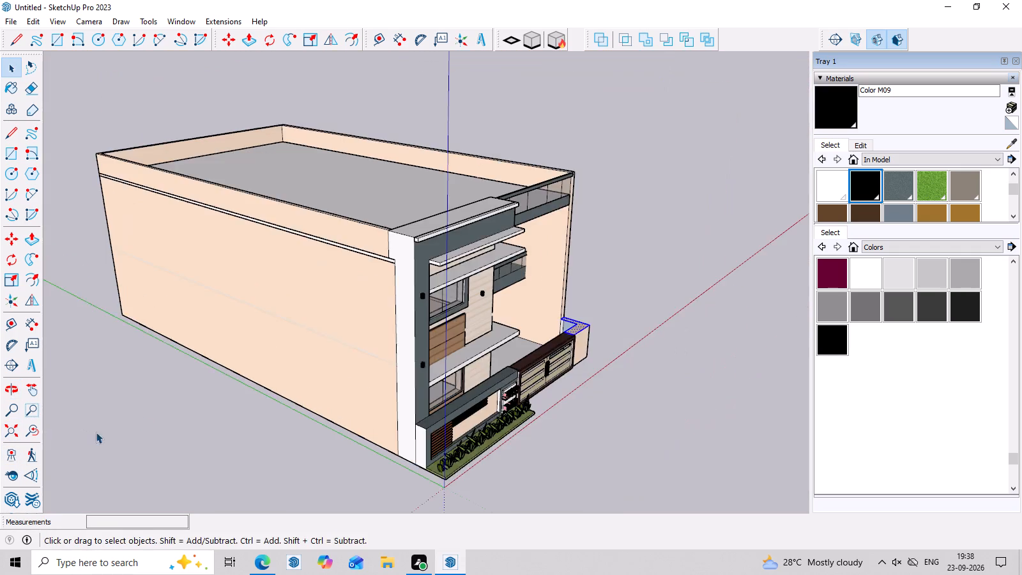
scroll(96, 432, "down", 4)
middle_click_drag(277, 415, 94, 279)
left_click(646, 316)
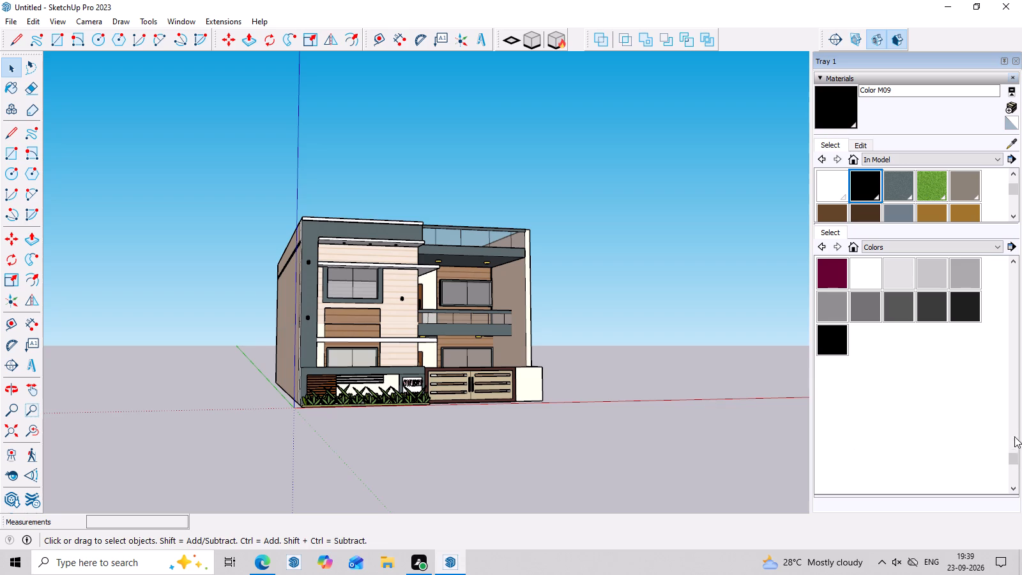
Check the house front from above and below, then the doors, windows and ceiling lights in the recessed entrance bay.
middle_click_drag(494, 382, 457, 484)
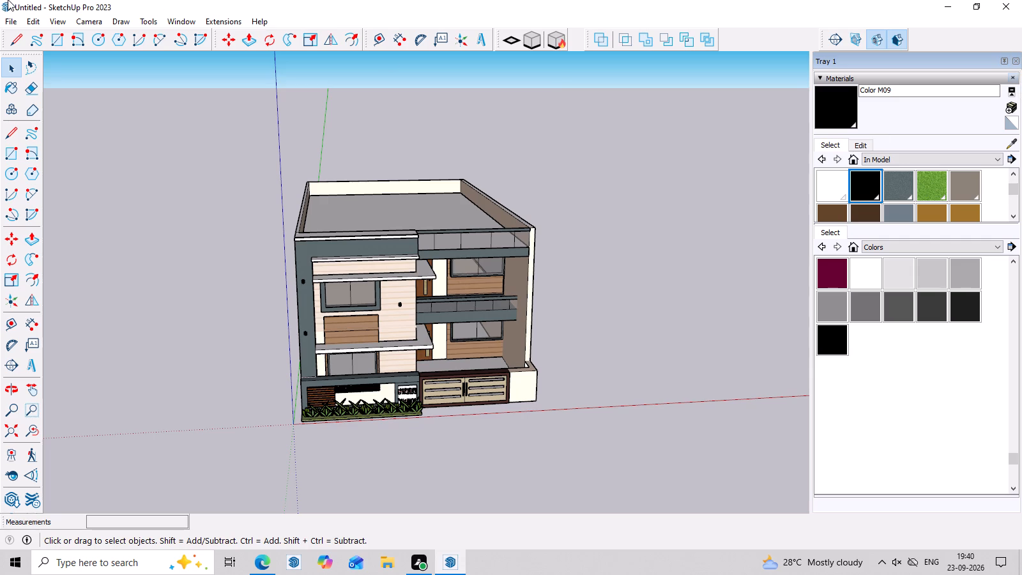
middle_click_drag(595, 360, 588, 163)
scroll(588, 163, "down", 1)
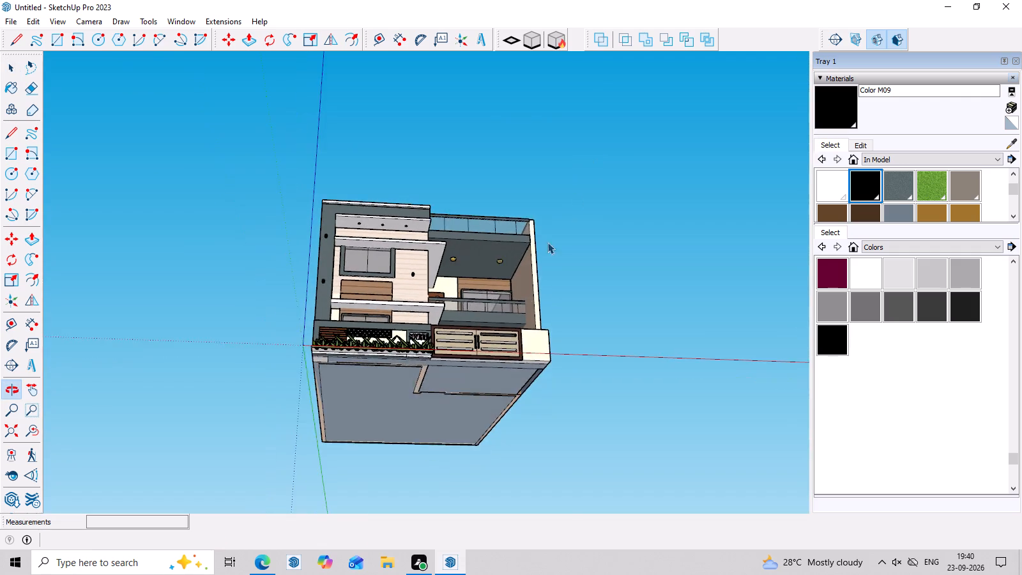
scroll(524, 295, "up", 7)
middle_click_drag(499, 245, 477, 374)
scroll(475, 383, "up", 8)
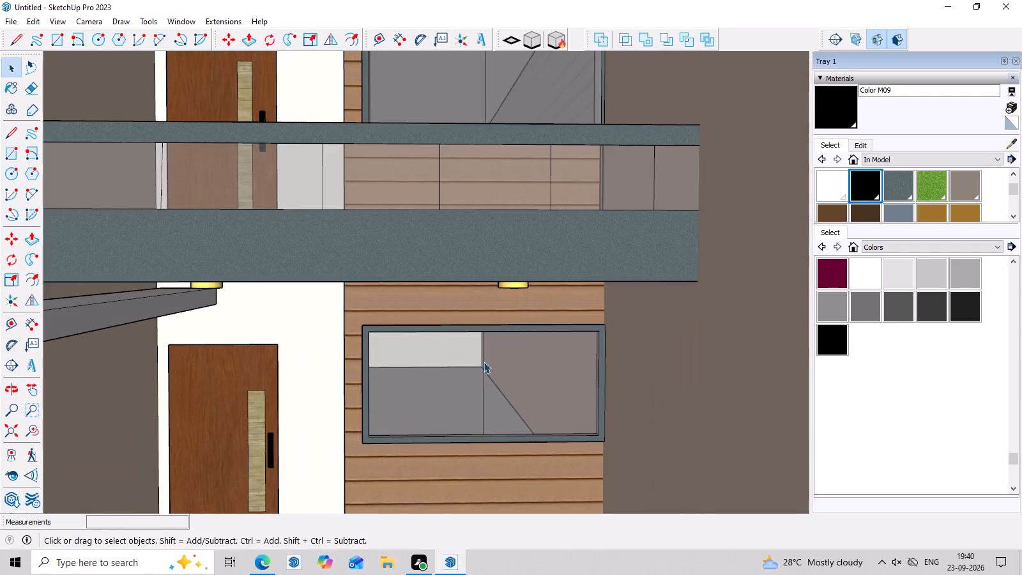
Hide the horizontal edge line at first-floor level on the peach side wall between the cladding and the balcony.
scroll(486, 357, "down", 13)
middle_click_drag(718, 299, 467, 304)
scroll(460, 300, "up", 13)
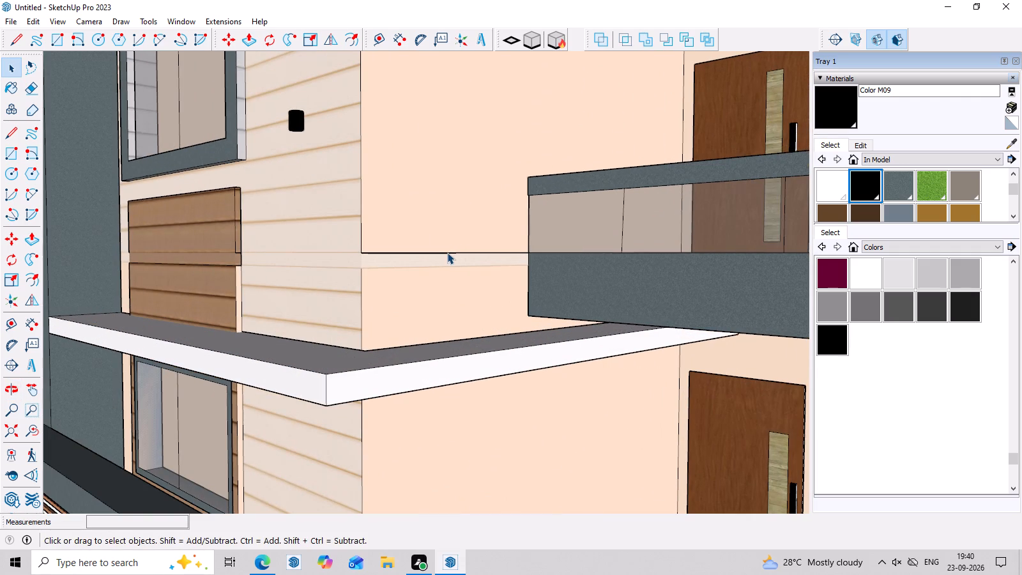
left_click(447, 252)
scroll(447, 252, "up", 3)
double_click(447, 252)
scroll(447, 252, "up", 4)
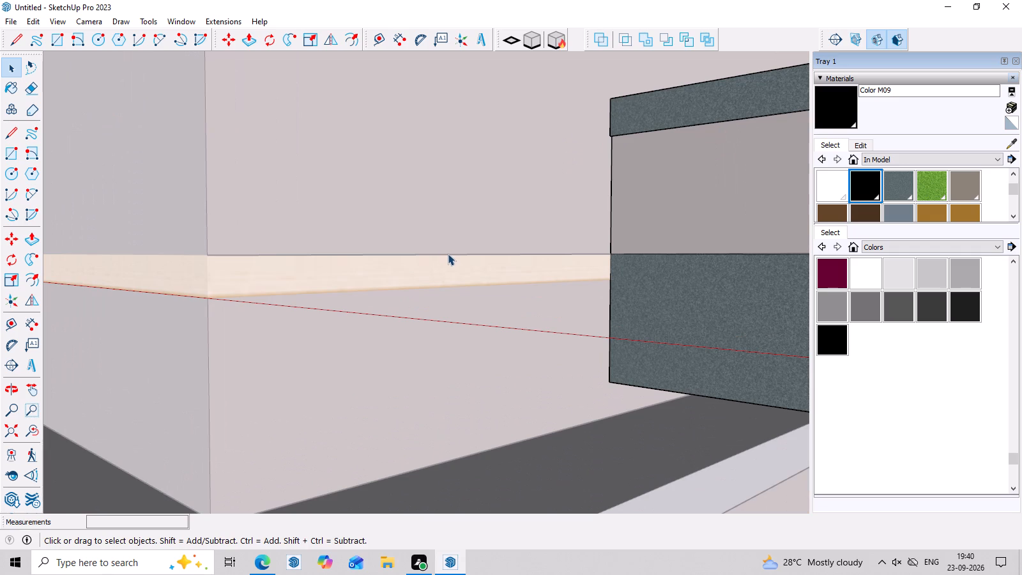
left_click(448, 254)
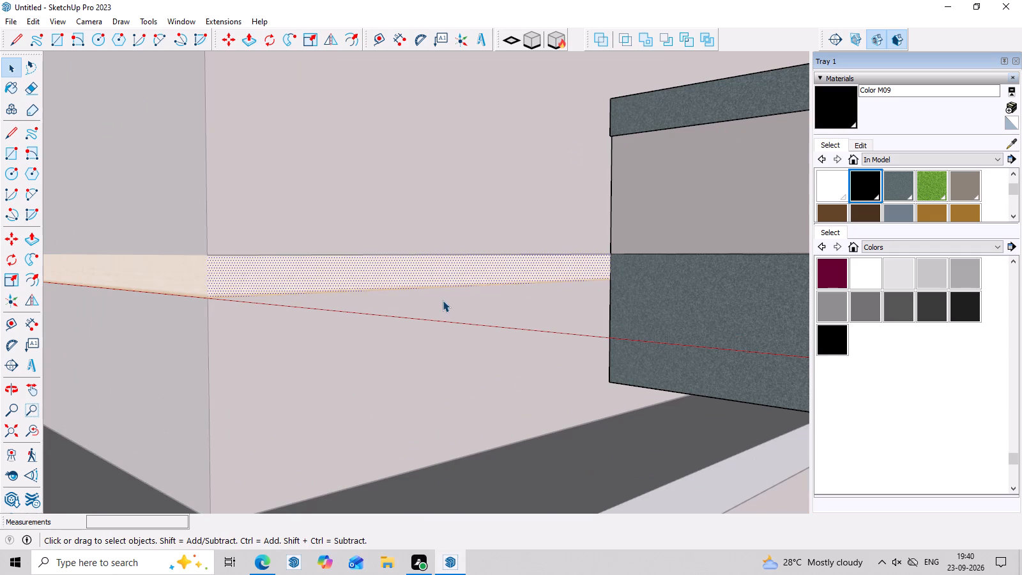
scroll(419, 439, "up", 4)
scroll(508, 300, "up", 2)
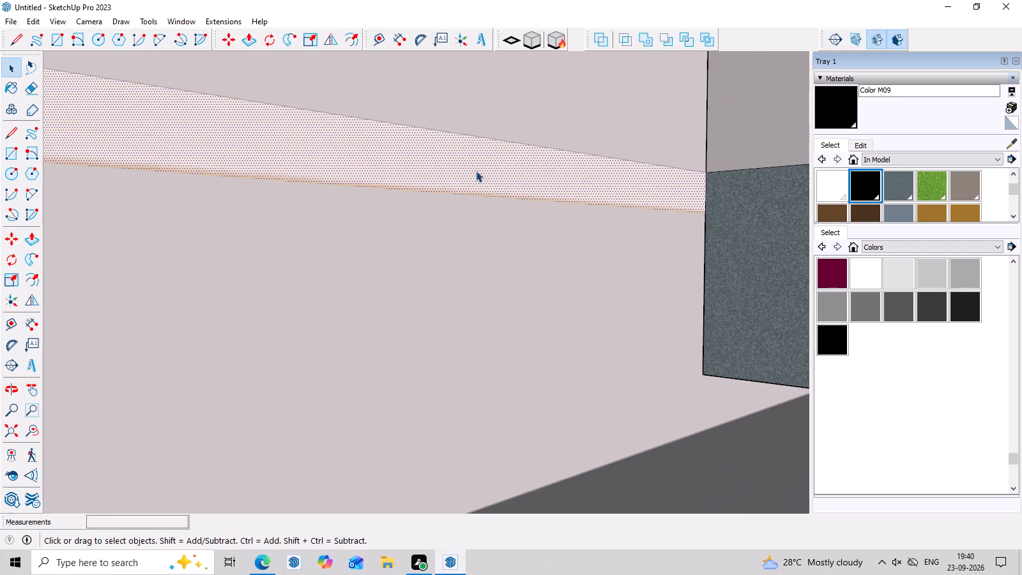
double_click(478, 125)
scroll(478, 125, "up", 3)
middle_click_drag(480, 146, 483, 176)
scroll(484, 162, "up", 3)
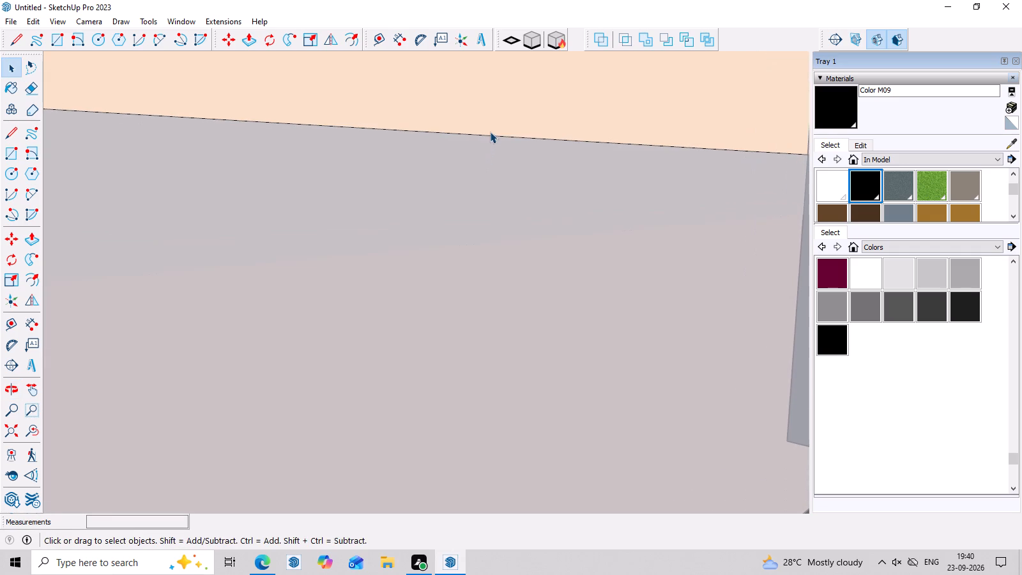
left_click(490, 136)
right_click(490, 136)
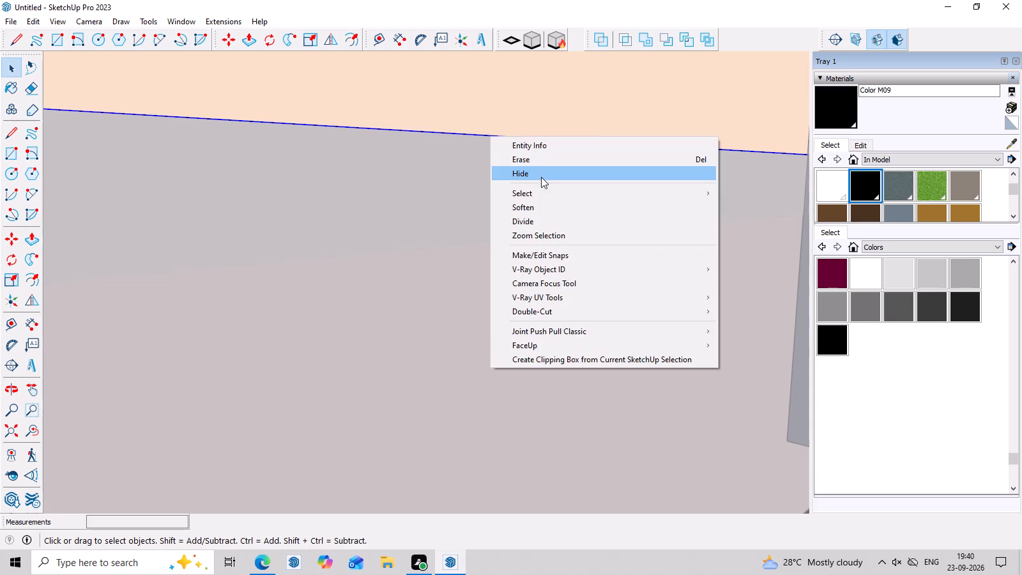
left_click(541, 177)
scroll(532, 205, "down", 20)
scroll(532, 205, "down", 3)
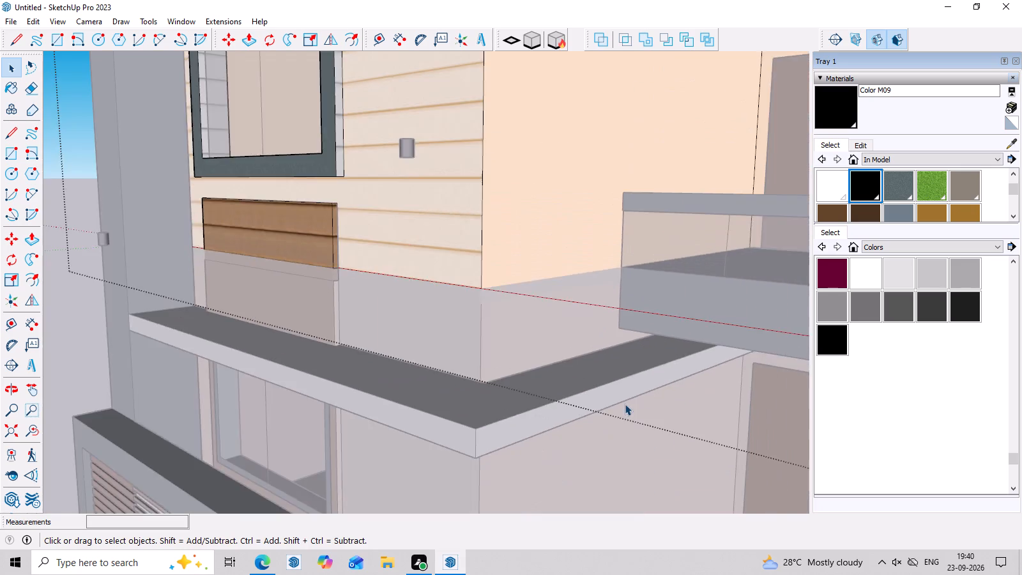
scroll(625, 404, "down", 4)
left_click(190, 178)
Examine the whole front elevation from slightly different heights and distances for remaining flaws.
scroll(203, 240, "down", 8)
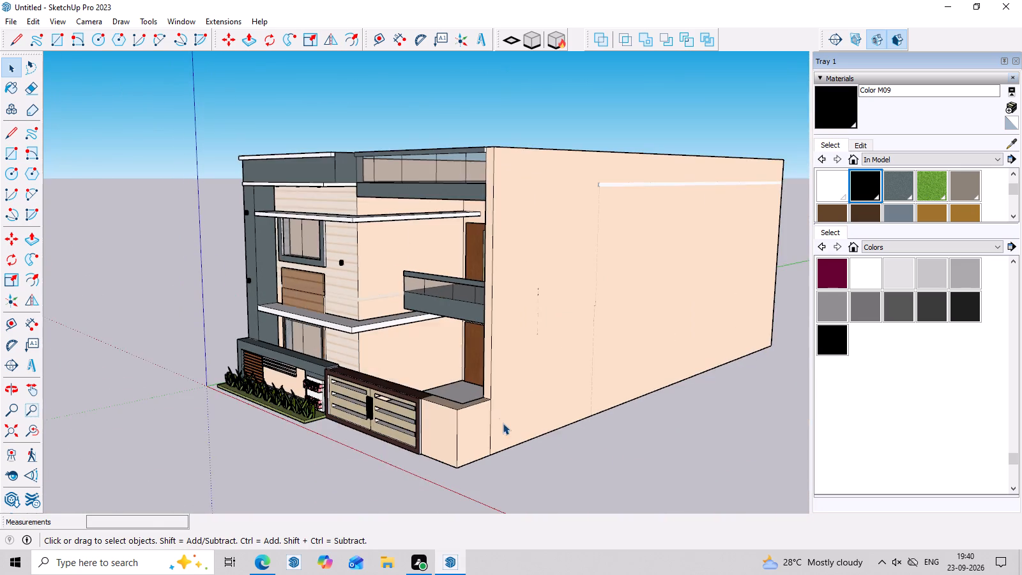
middle_click_drag(558, 452, 774, 417)
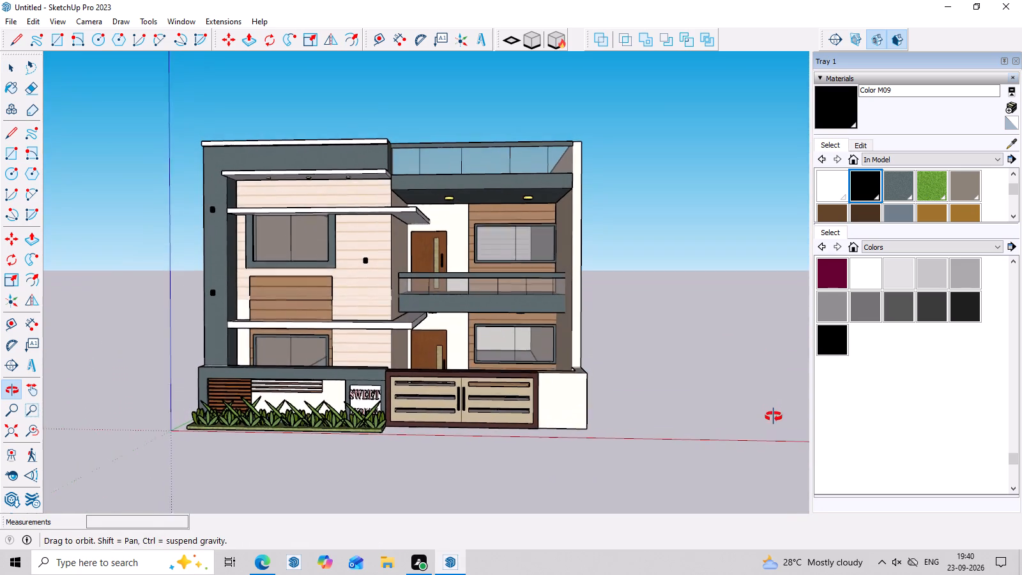
middle_click_drag(774, 417, 774, 417)
scroll(774, 417, "up", 1)
scroll(77, 70, "up", 1)
scroll(77, 70, "down", 3)
middle_click_drag(89, 77, 99, 92)
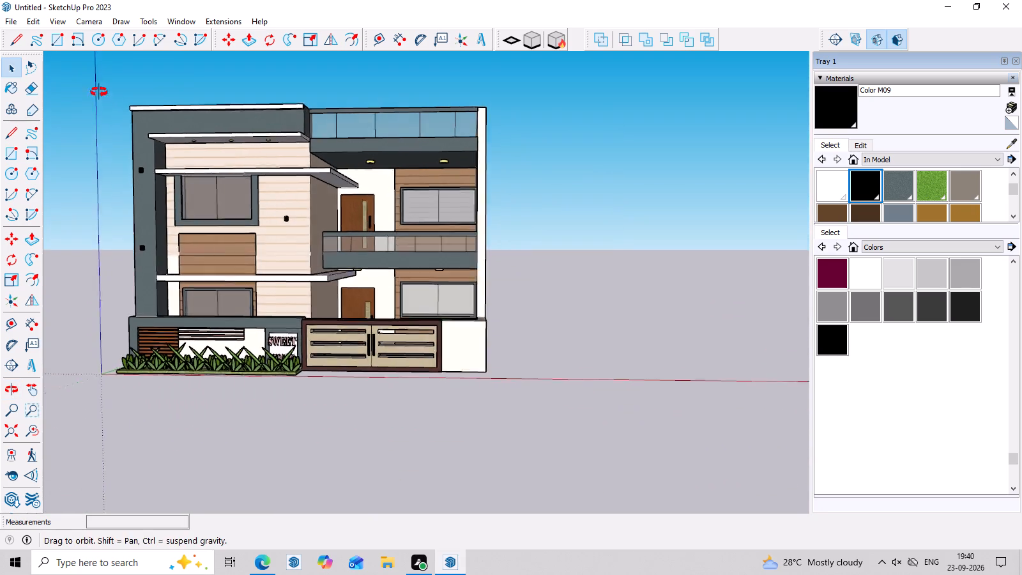
middle_click_drag(99, 92, 115, 124)
scroll(76, 122, "up", 3)
scroll(75, 121, "down", 3)
scroll(73, 75, "up", 2)
scroll(73, 75, "down", 2)
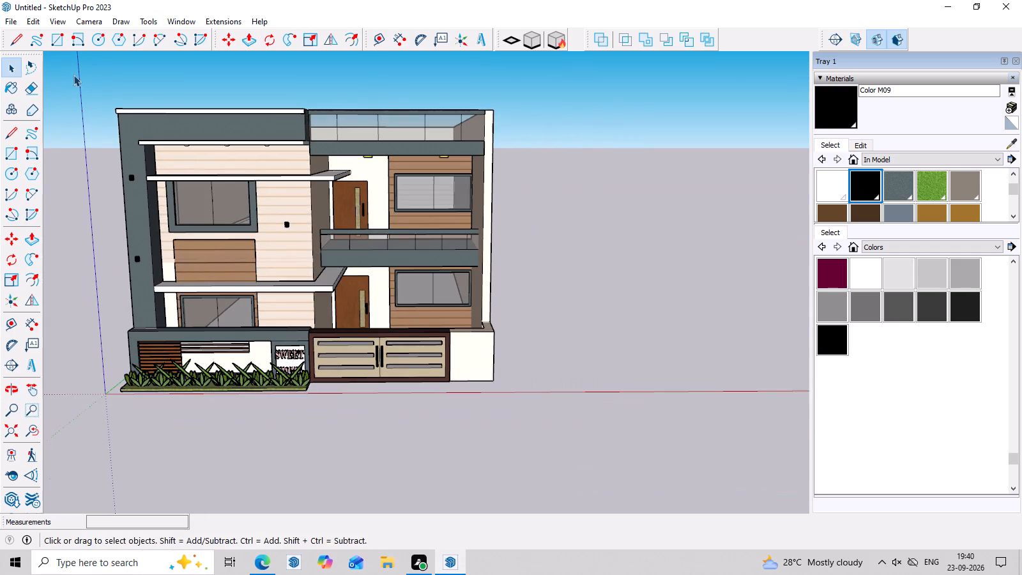
middle_click_drag(83, 75, 98, 56)
scroll(98, 57, "down", 5)
scroll(122, 87, "up", 3)
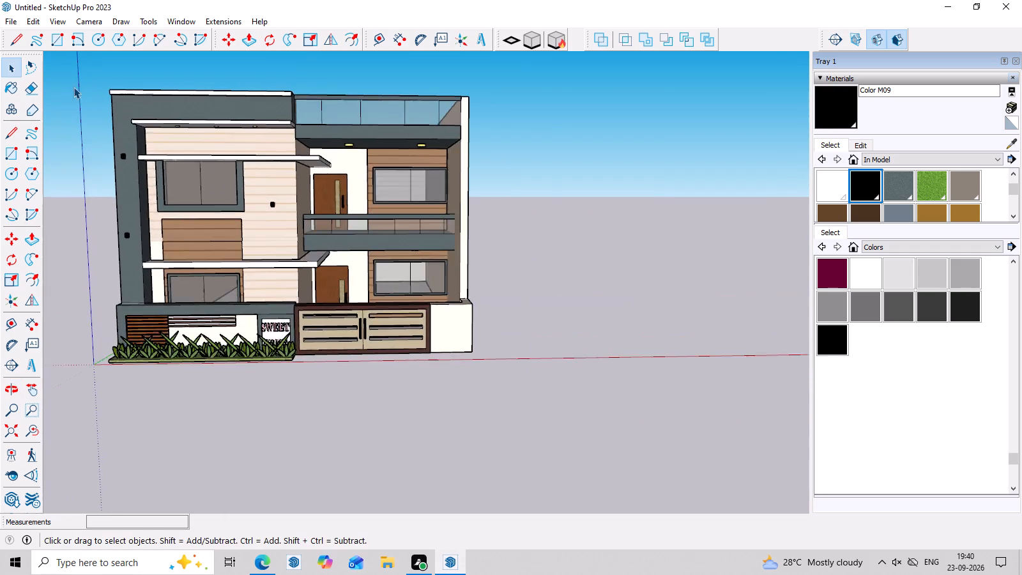
scroll(73, 87, "up", 7)
scroll(68, 86, "down", 5)
middle_click_drag(68, 86, 72, 63)
middle_click(72, 63)
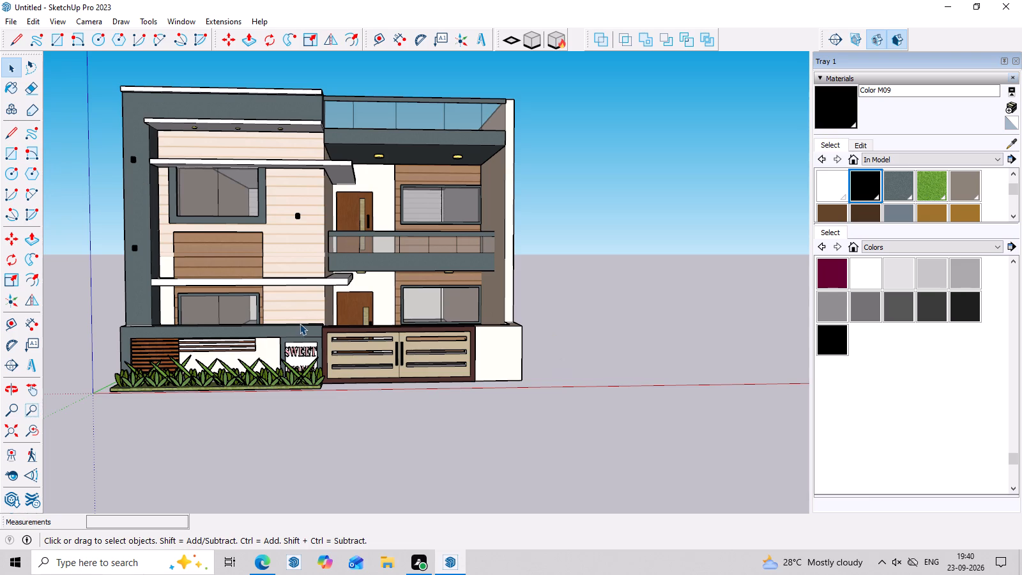
scroll(72, 70, "up", 3)
scroll(71, 71, "down", 2)
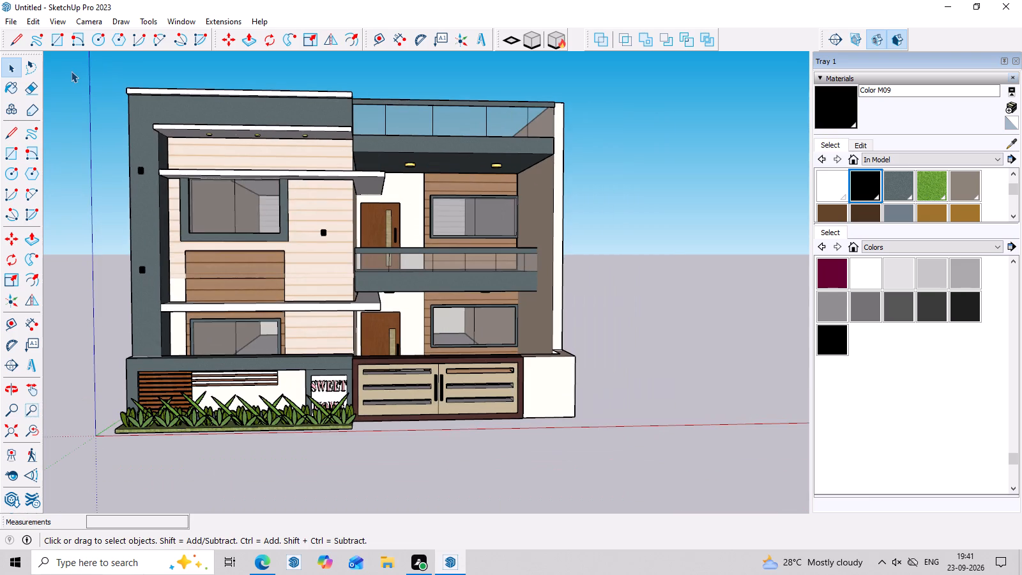
middle_click_drag(711, 355, 669, 358)
scroll(81, 159, "up", 2)
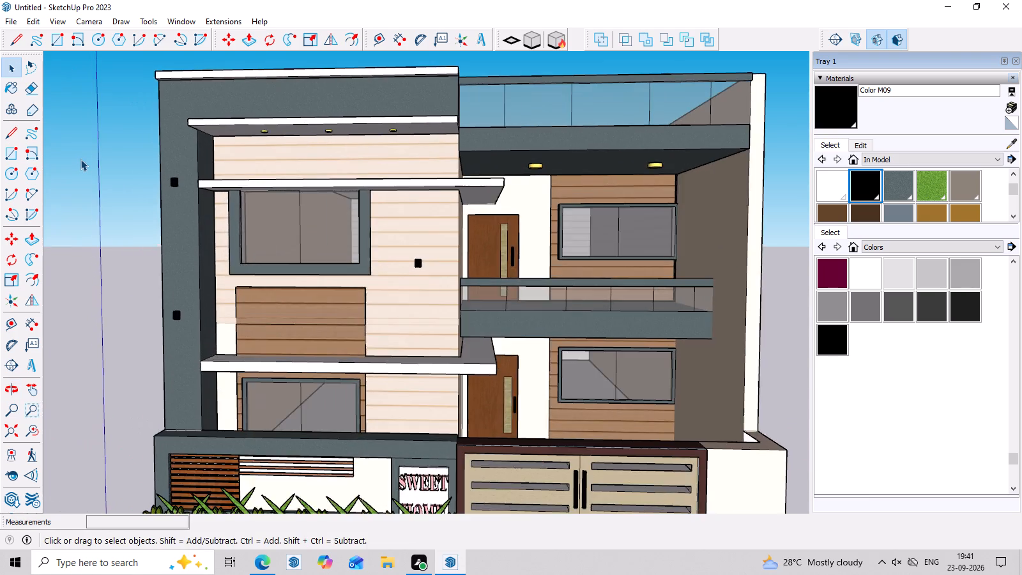
scroll(80, 159, "up", 1)
scroll(80, 159, "down", 10)
scroll(79, 211, "up", 3)
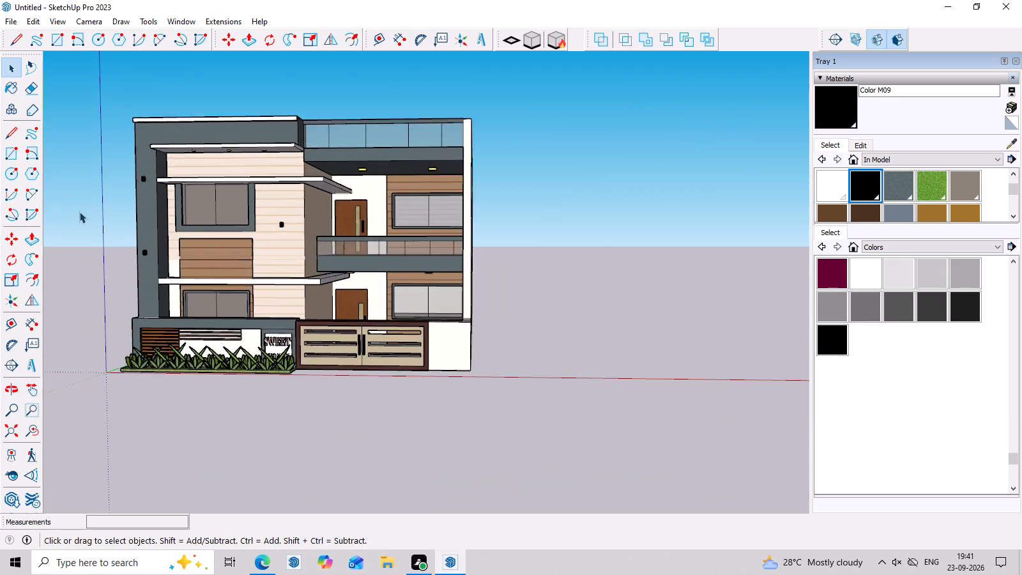
scroll(79, 211, "up", 6)
scroll(79, 211, "down", 2)
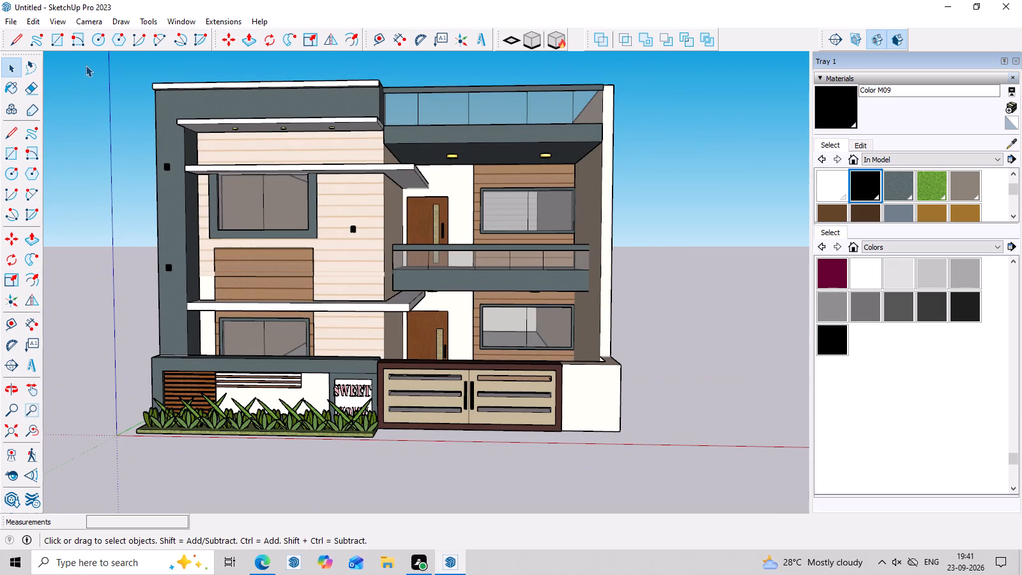
scroll(86, 65, "up", 2)
scroll(86, 65, "down", 2)
middle_click_drag(116, 153, 126, 188)
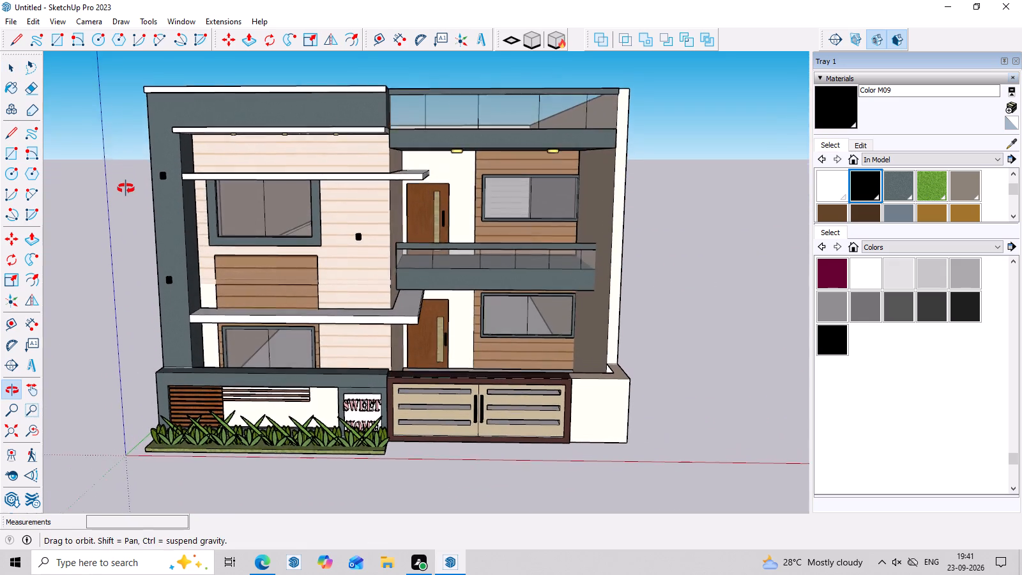
middle_click_drag(126, 188, 141, 149)
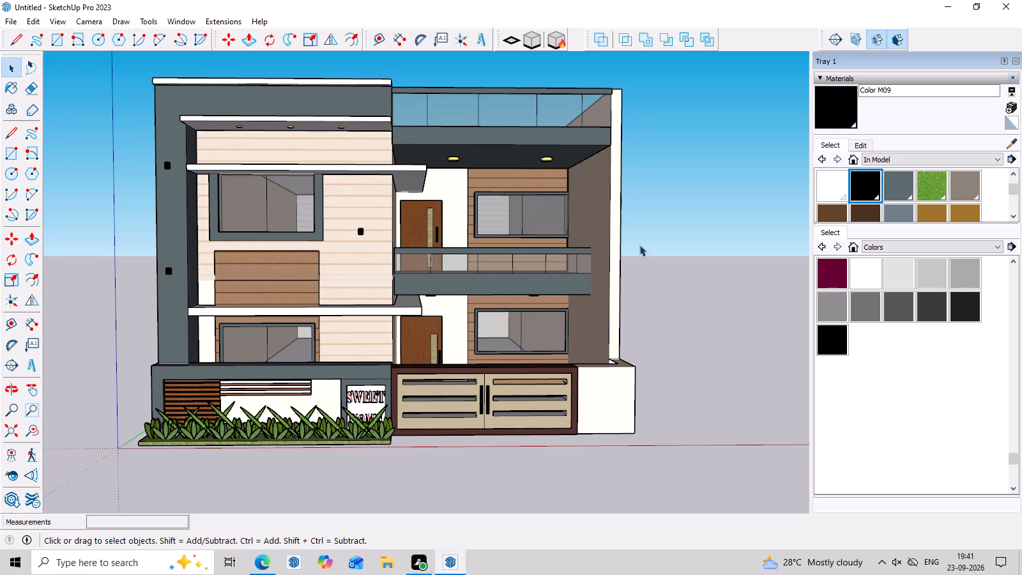
Examine the first-floor balcony, door, window and wood-clad wall up close, then the full front elevation.
scroll(551, 211, "up", 11)
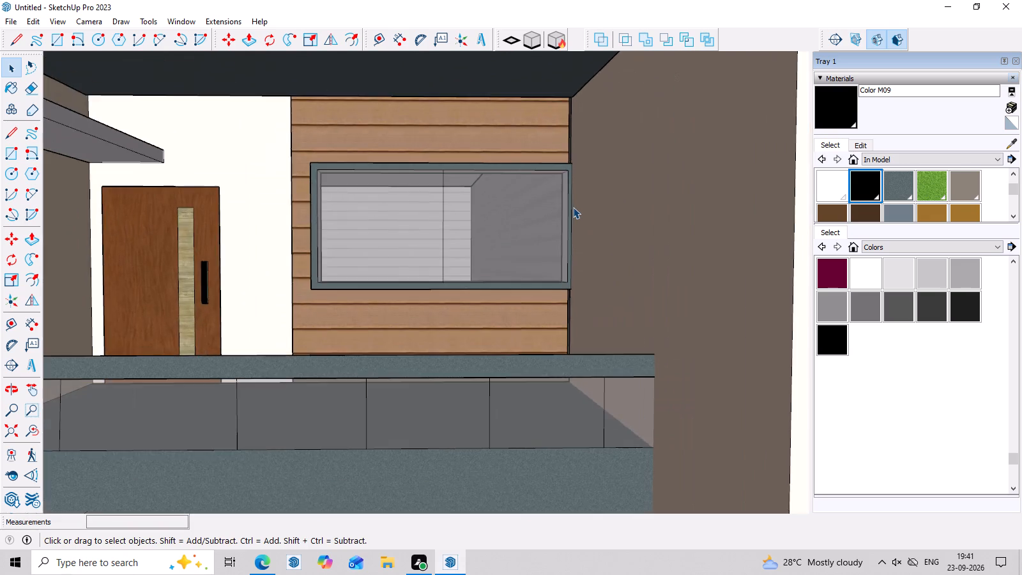
scroll(573, 207, "up", 9)
scroll(573, 207, "down", 14)
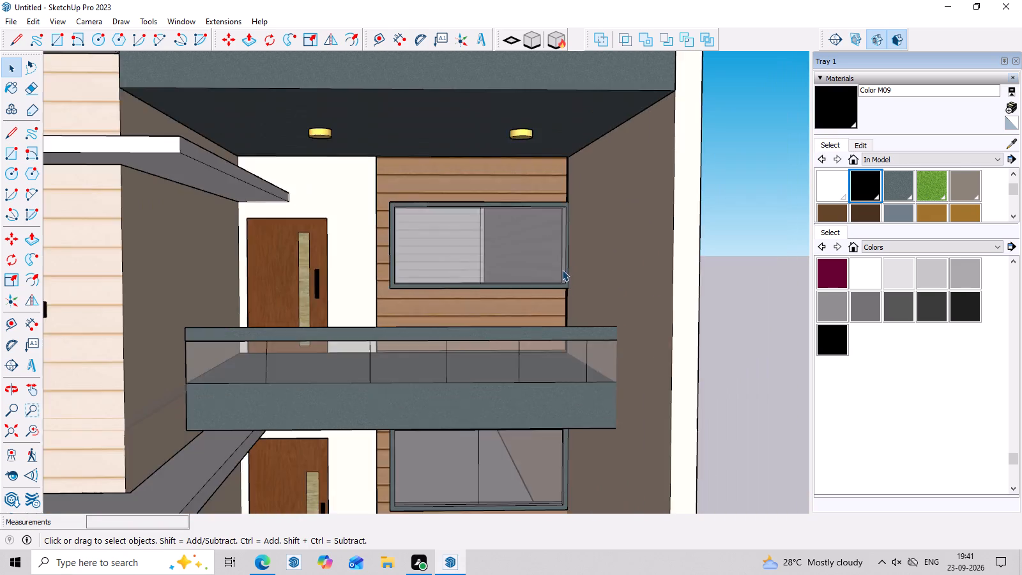
scroll(562, 270, "down", 9)
middle_click_drag(579, 308, 584, 344)
scroll(595, 374, "up", 3)
scroll(679, 403, "down", 3)
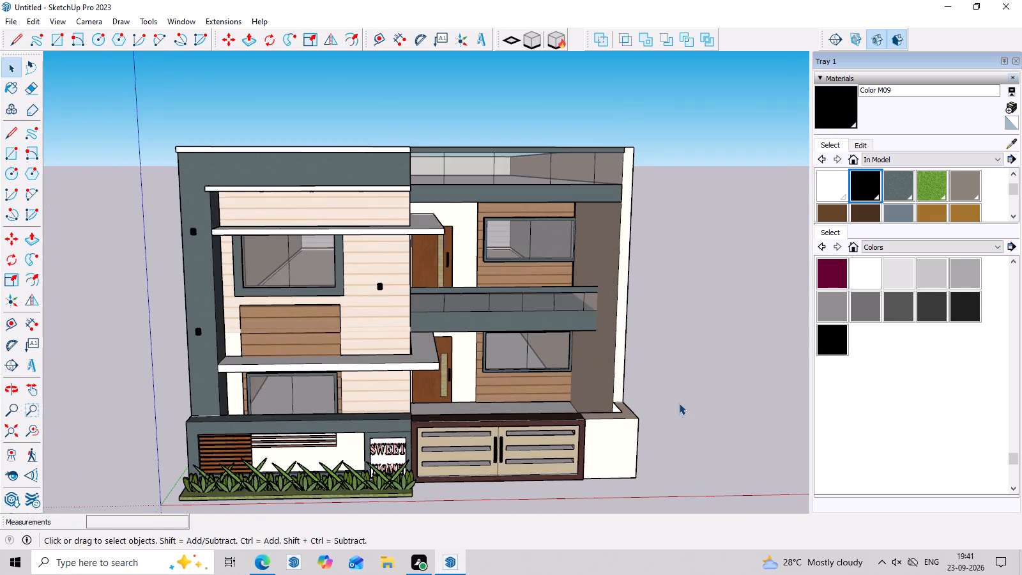
middle_click_drag(678, 384, 676, 336)
key("Escape")
key("space")
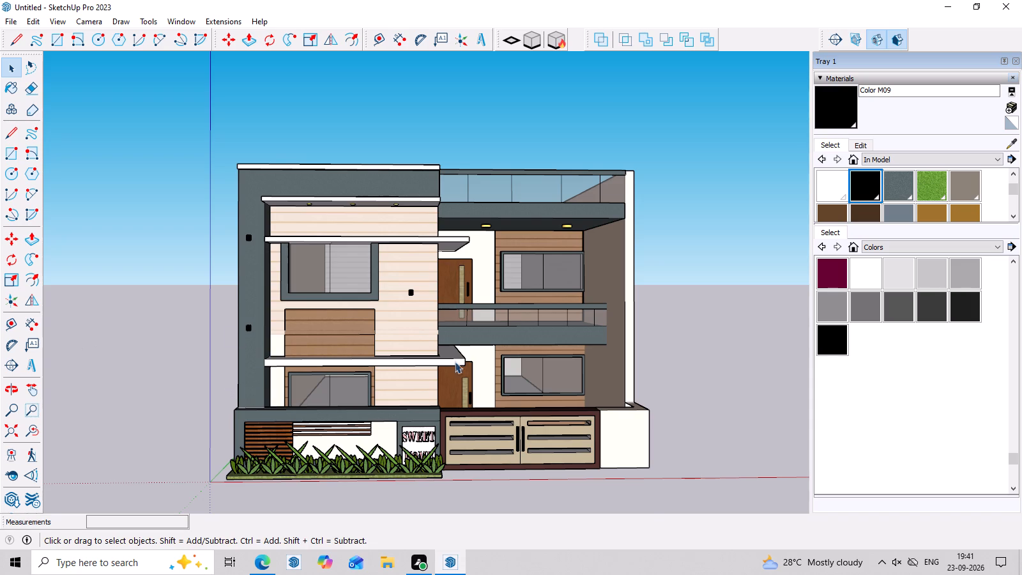
Examine the front elevation and the plain side wall next to the gate from several angles.
scroll(498, 367, "up", 3)
scroll(98, 252, "down", 10)
middle_click_drag(306, 302, 317, 342)
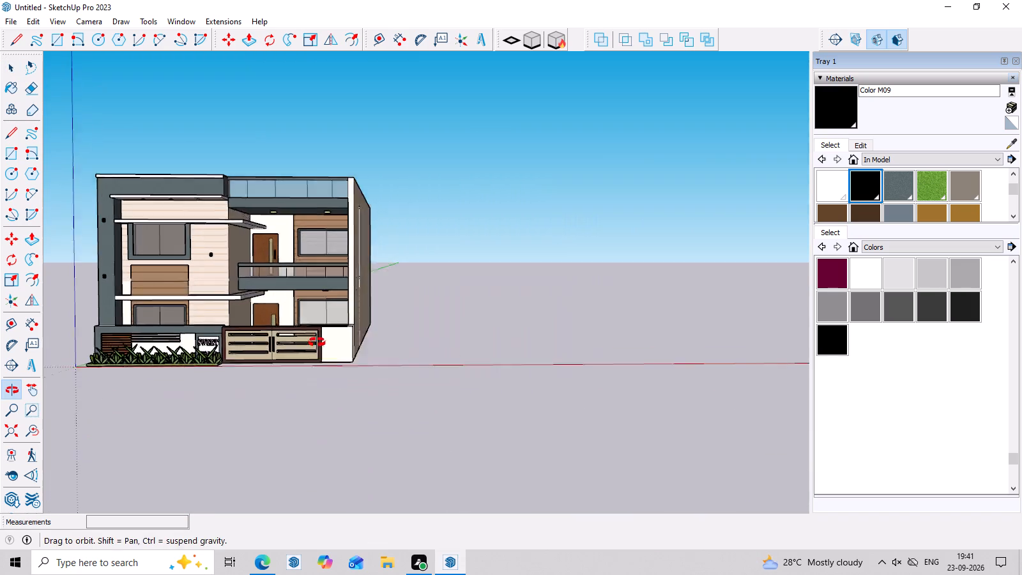
middle_click_drag(317, 342, 335, 376)
scroll(336, 362, "up", 3)
middle_click_drag(375, 344, 367, 270)
scroll(367, 270, "up", 1)
scroll(266, 280, "down", 8)
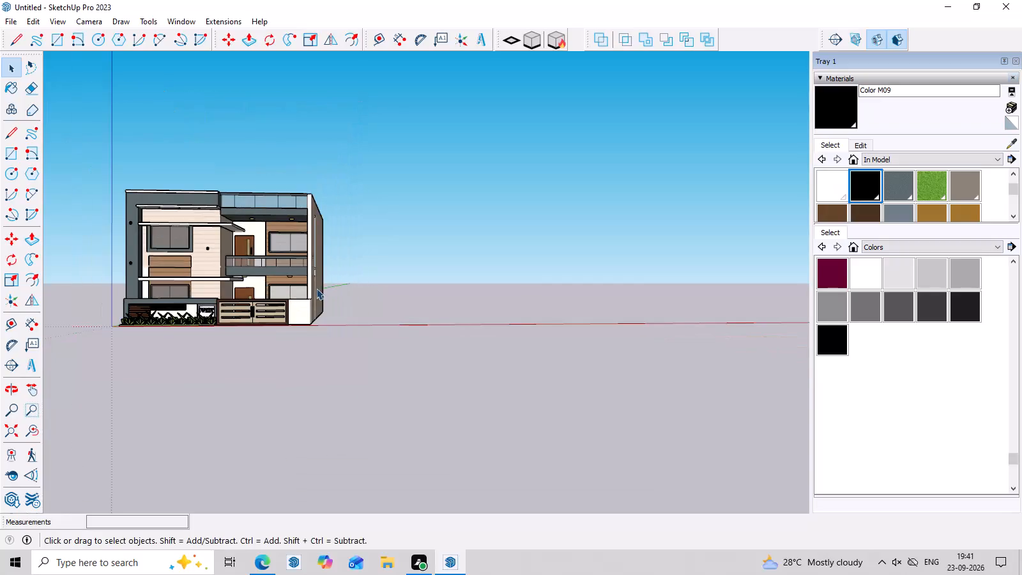
middle_click_drag(317, 290, 267, 295)
scroll(158, 213, "up", 7)
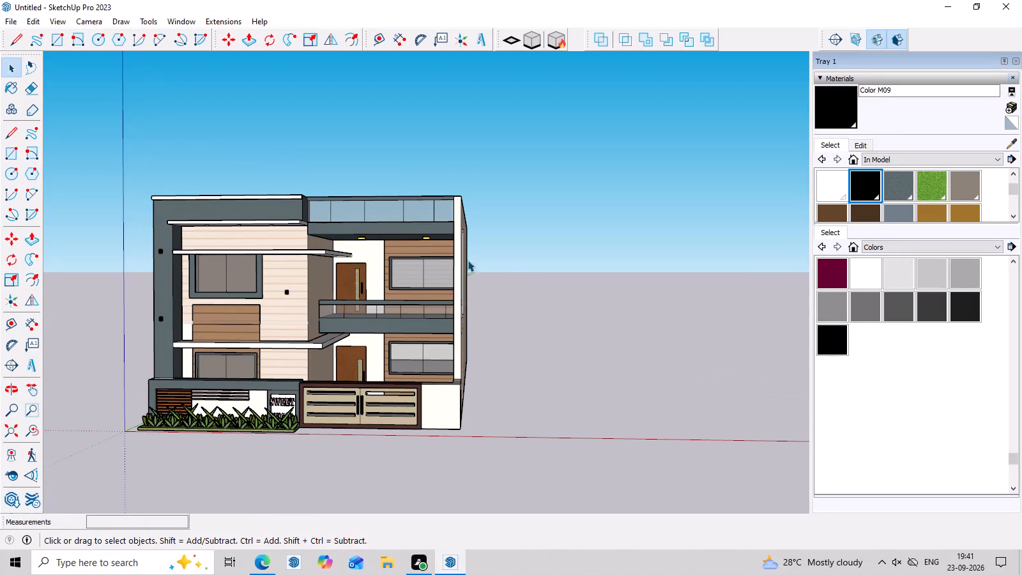
middle_click_drag(549, 296, 194, 253)
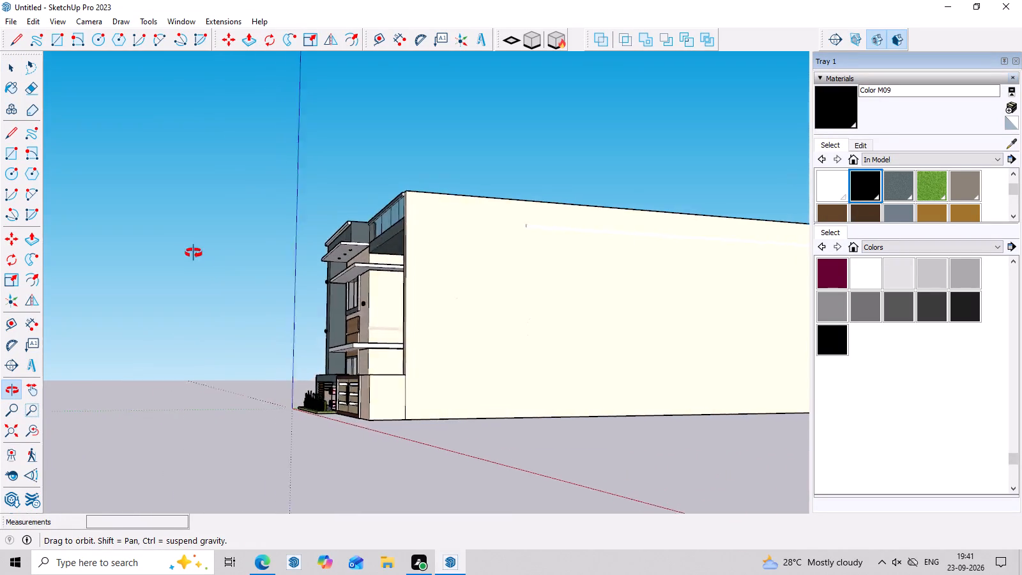
middle_click_drag(194, 253, 95, 246)
scroll(95, 246, "down", 1)
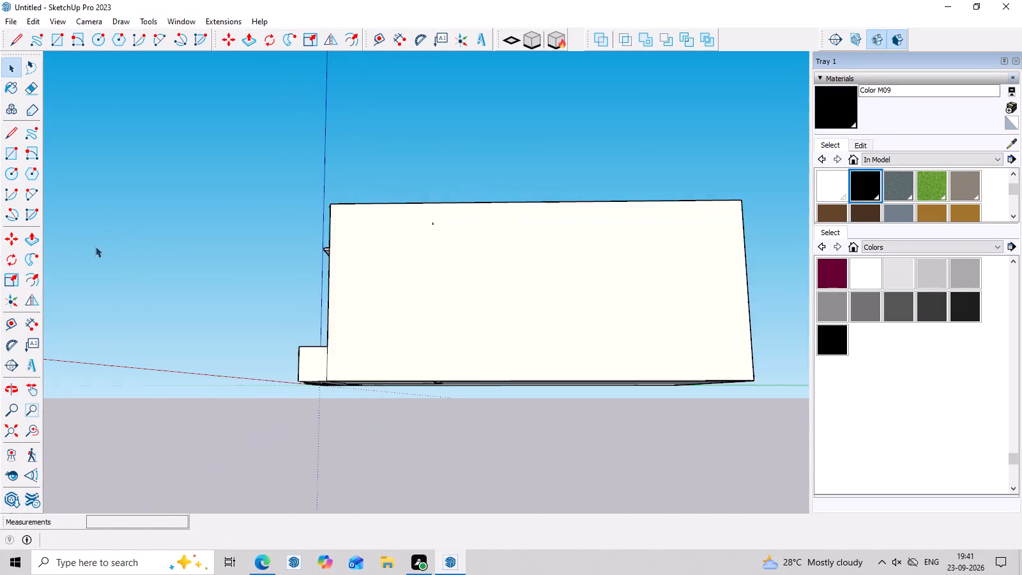
scroll(95, 246, "down", 7)
middle_click_drag(390, 395, 811, 481)
middle_click_drag(814, 478, 833, 408)
scroll(568, 325, "up", 3)
scroll(560, 317, "down", 2)
middle_click_drag(587, 330, 609, 277)
scroll(580, 300, "up", 3)
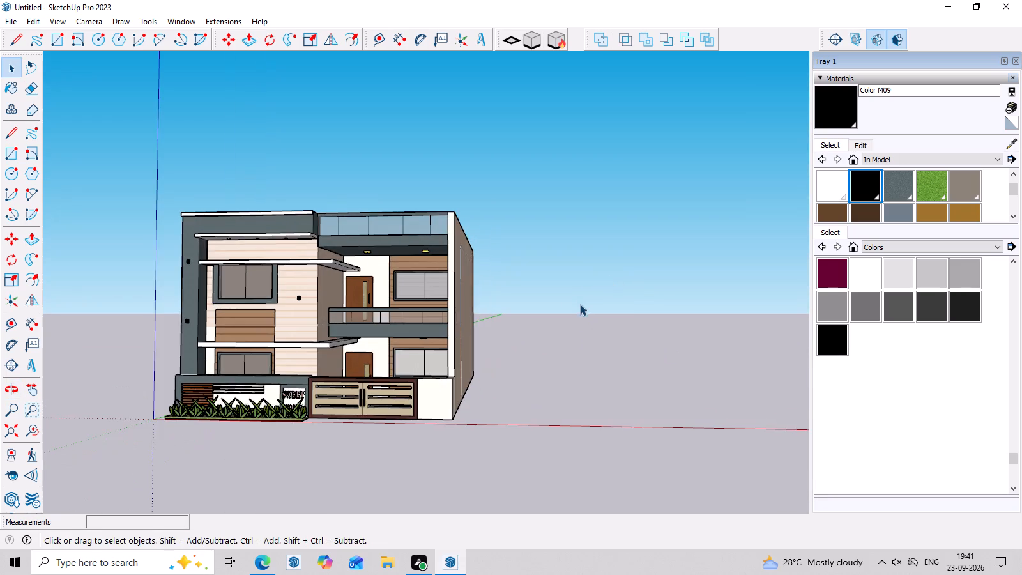
middle_click_drag(580, 307, 624, 326)
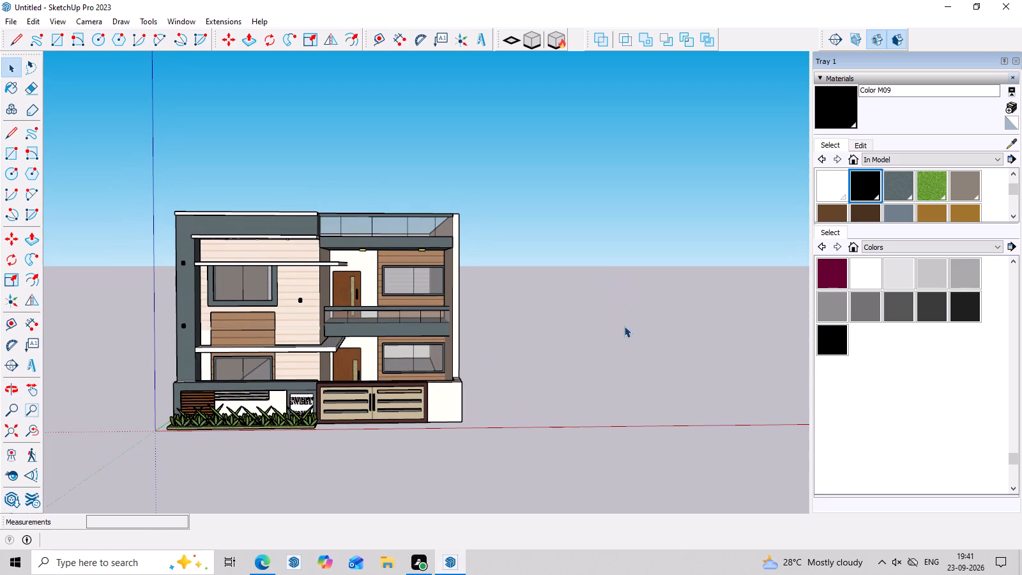
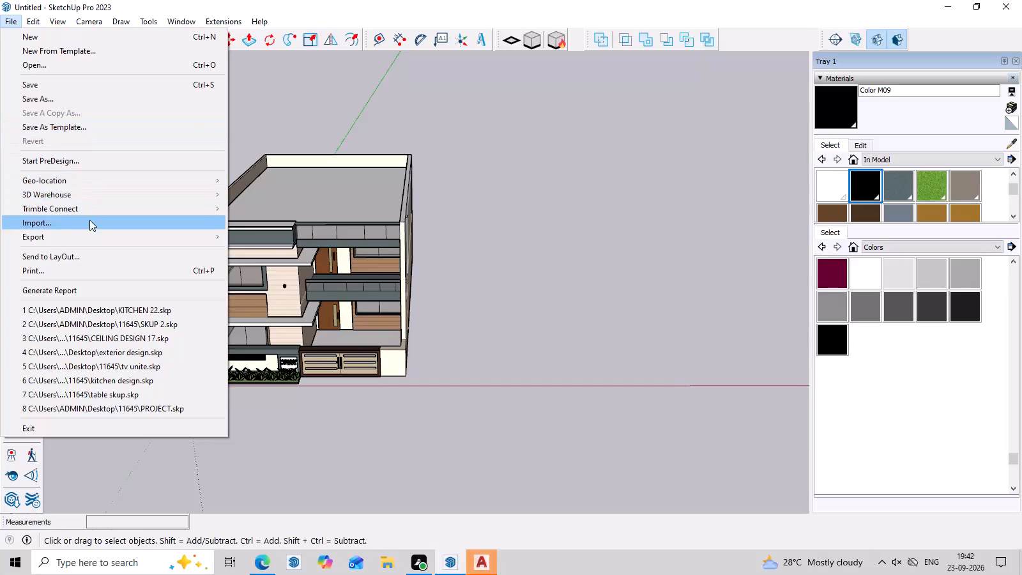
Import the AutoCAD drawing "EXTERIOR2(FOR STUDENTS) (6)" from the Downloads folder into the model.
left_click(89, 224)
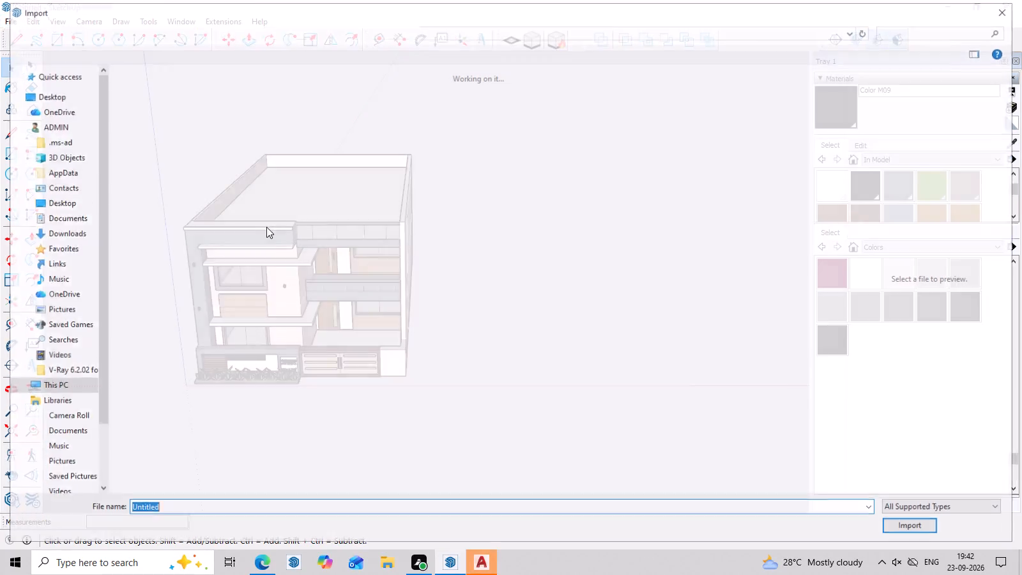
scroll(56, 77, "up", 6)
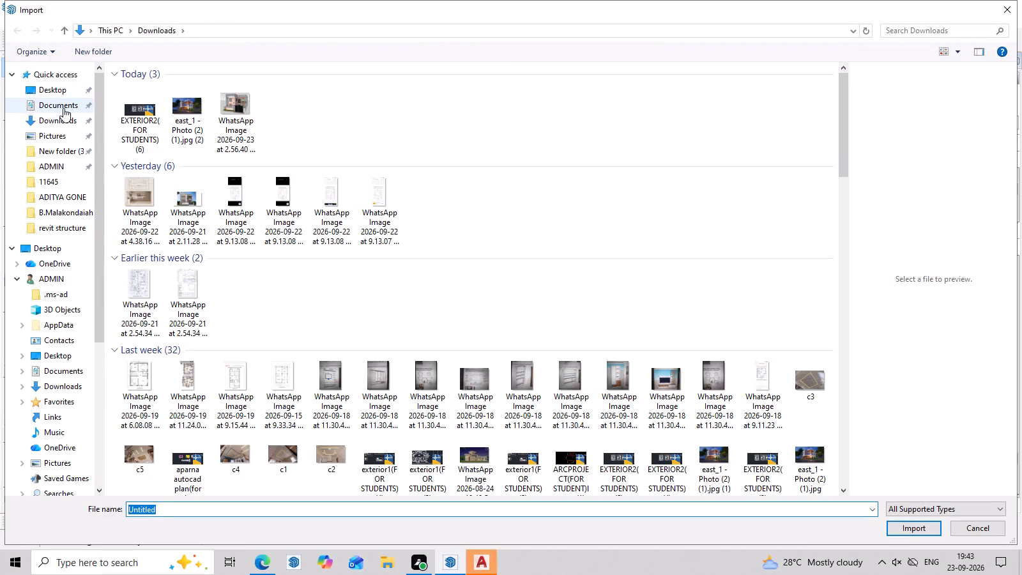
left_click(63, 108)
left_click(65, 121)
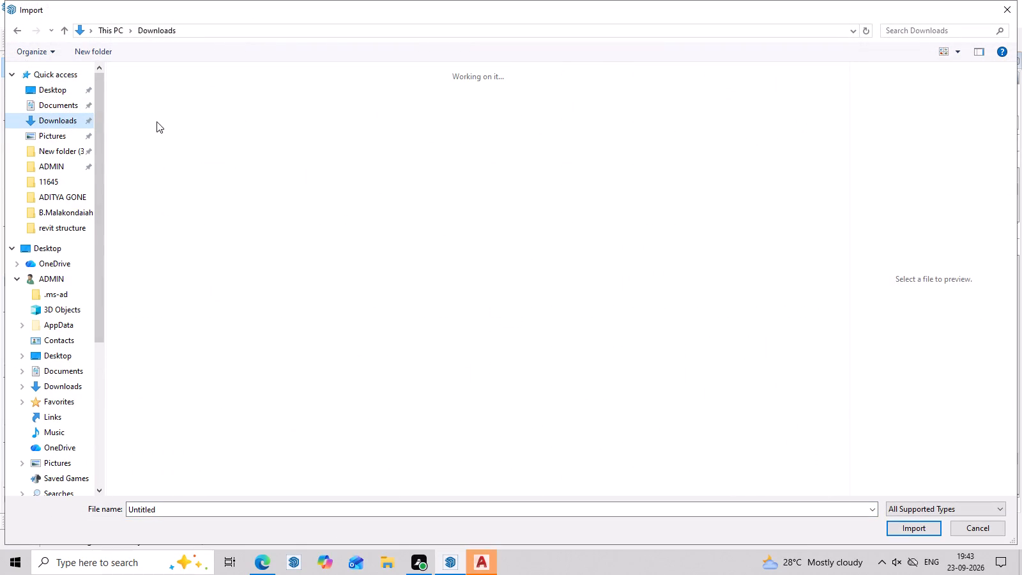
left_click(78, 118)
left_click(151, 120)
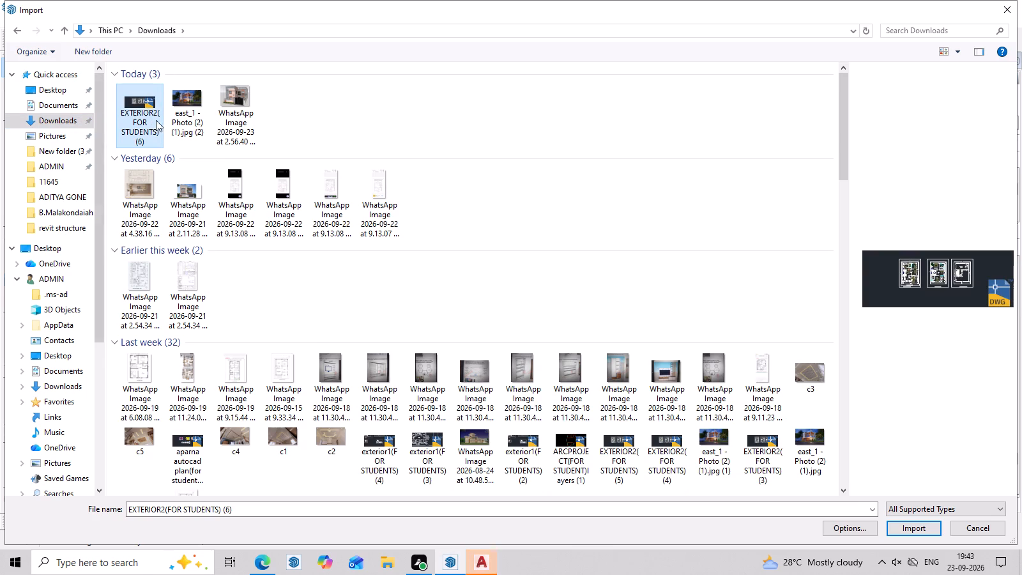
left_click(913, 522)
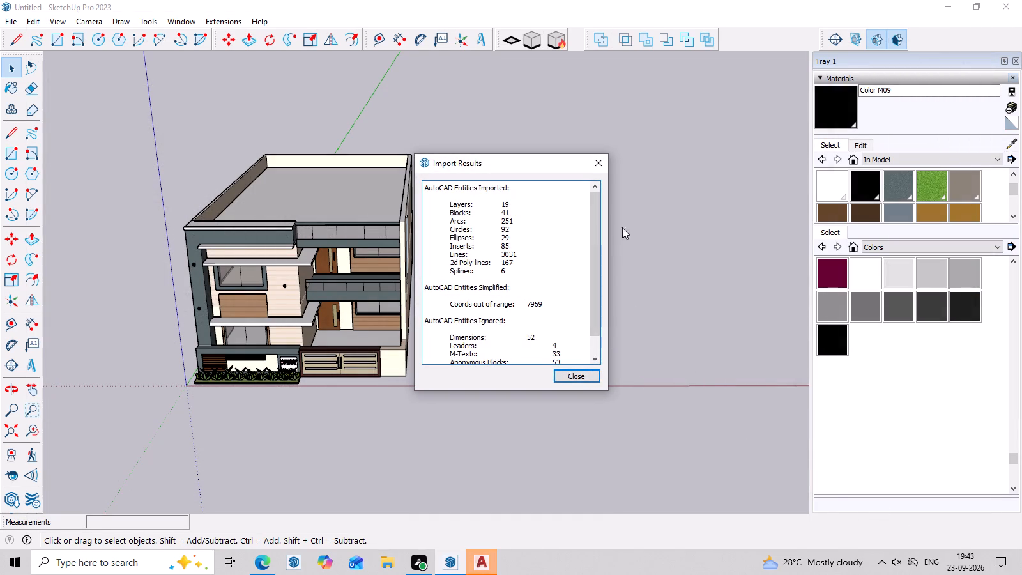
left_click(600, 164)
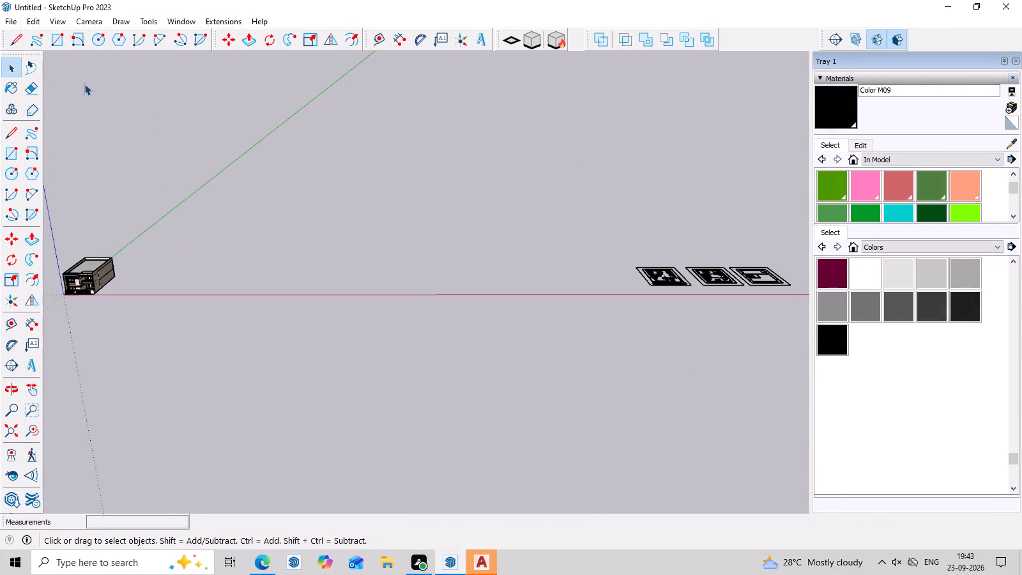
Examine the three imported floor plans, looking closely at the ground-floor plan's rooms, staircase, kitchen and car porch.
scroll(445, 240, "down", 3)
scroll(788, 288, "up", 16)
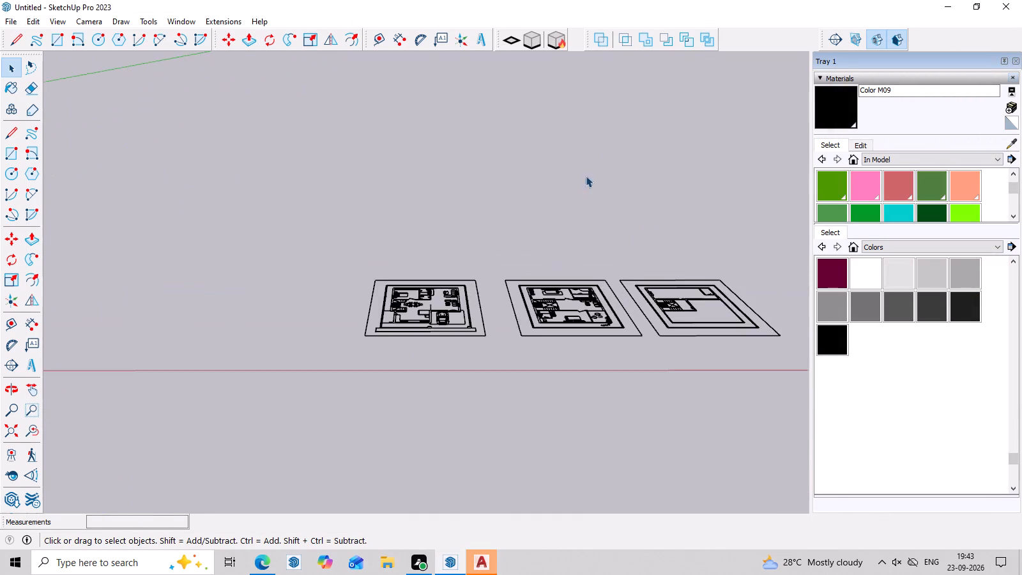
middle_click_drag(552, 161, 531, 358)
scroll(549, 364, "up", 8)
scroll(402, 171, "down", 6)
middle_click_drag(493, 364, 514, 417)
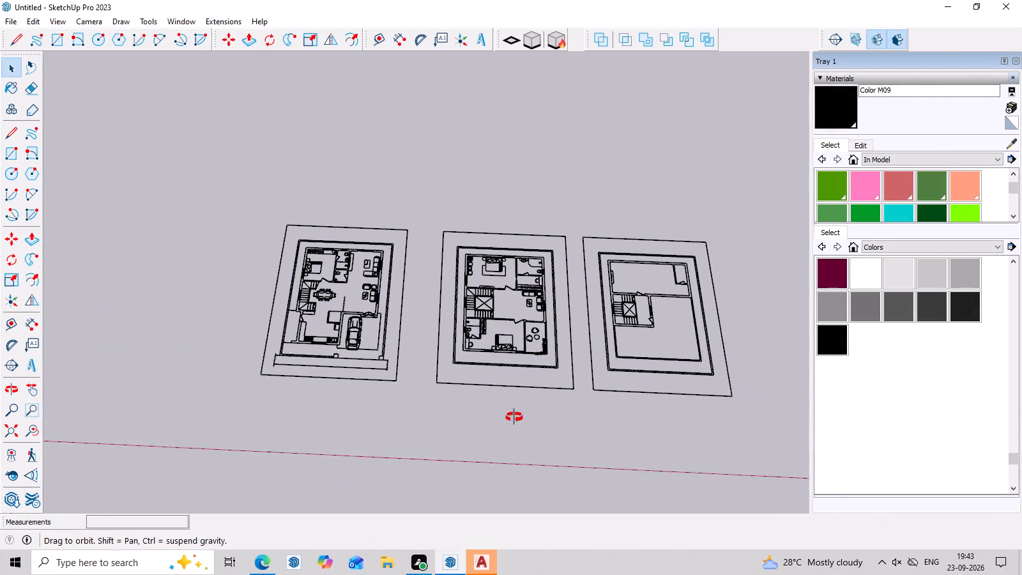
middle_click_drag(514, 417, 537, 479)
scroll(275, 237, "up", 9)
scroll(337, 209, "down", 6)
middle_click_drag(411, 364, 415, 409)
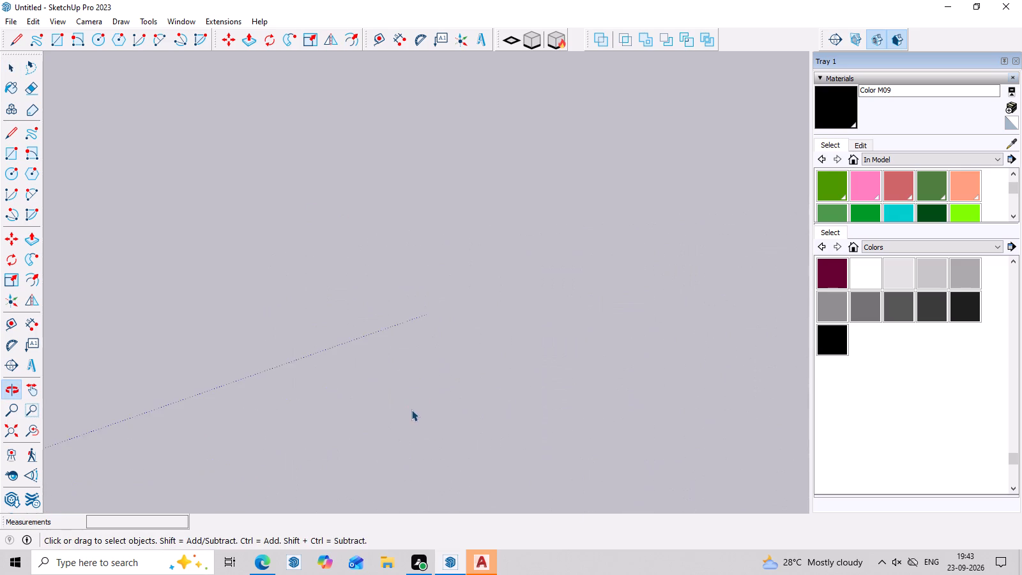
scroll(411, 385, "up", 2)
scroll(404, 300, "down", 13)
scroll(461, 402, "down", 5)
scroll(446, 472, "up", 6)
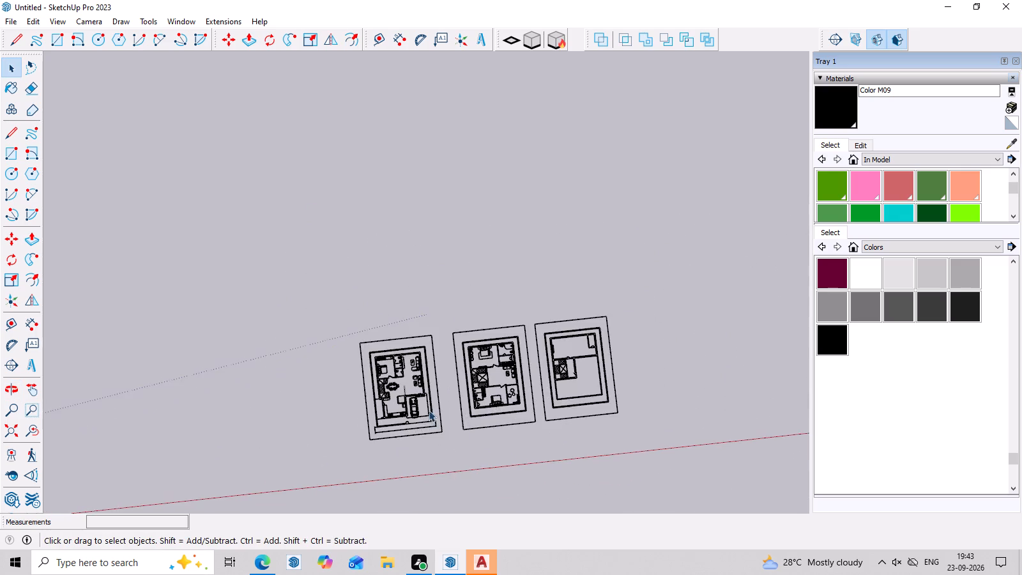
scroll(429, 410, "up", 20)
scroll(429, 410, "up", 6)
scroll(428, 282, "down", 2)
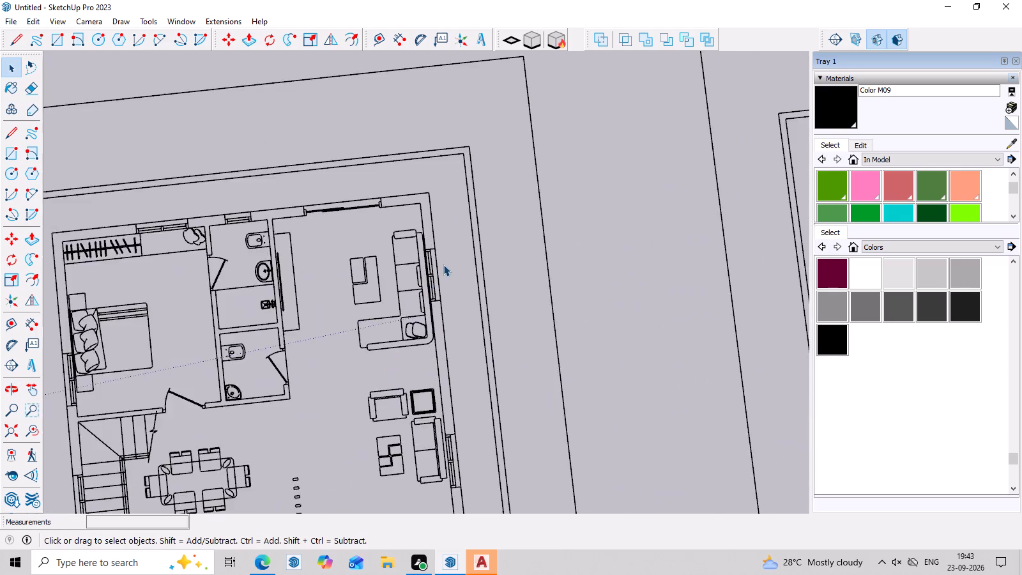
scroll(443, 264, "down", 6)
middle_click_drag(307, 493, 315, 389)
scroll(416, 349, "up", 11)
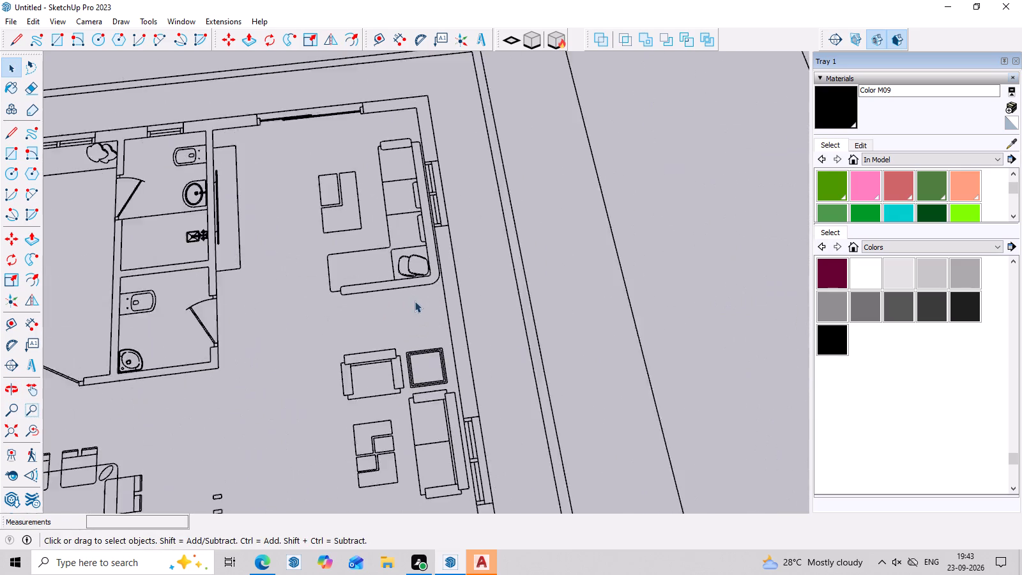
scroll(415, 301, "up", 6)
scroll(430, 299, "down", 20)
scroll(430, 299, "down", 1)
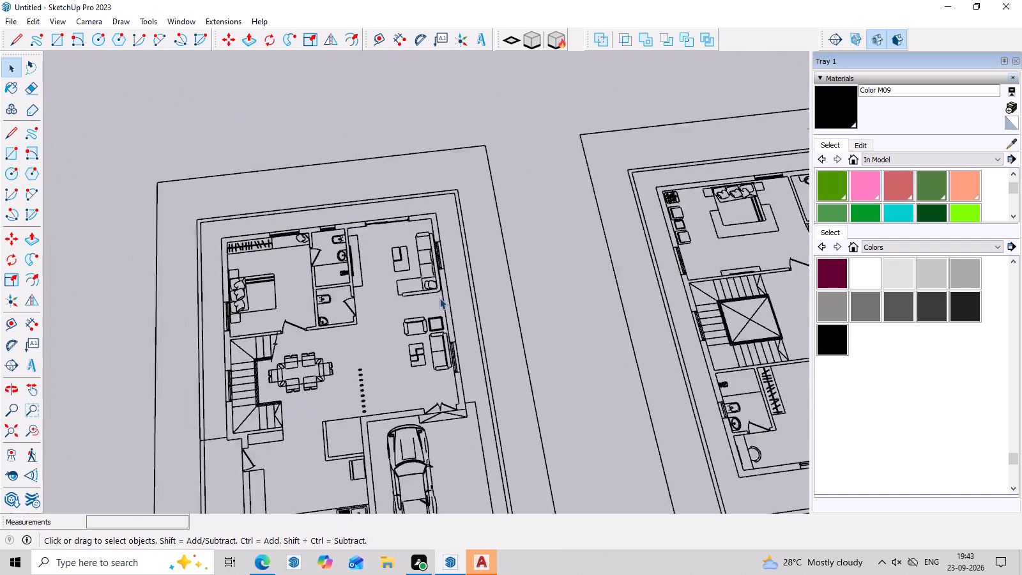
scroll(439, 298, "down", 7)
middle_click(329, 467)
scroll(329, 467, "up", 11)
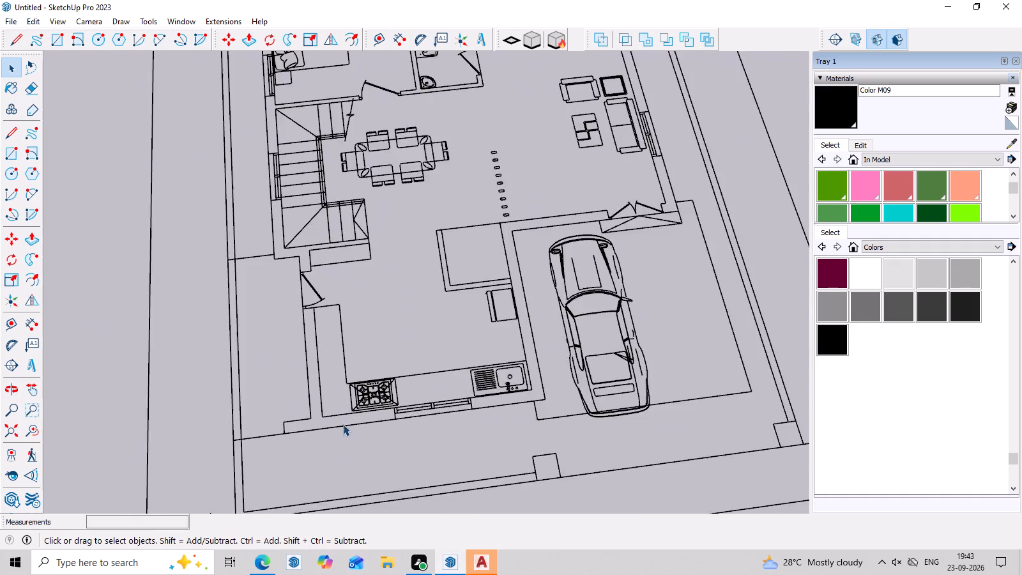
scroll(343, 424, "up", 5)
scroll(350, 365, "down", 3)
middle_click_drag(352, 369, 353, 437)
scroll(360, 388, "up", 3)
scroll(361, 383, "down", 7)
middle_click_drag(469, 394, 468, 374)
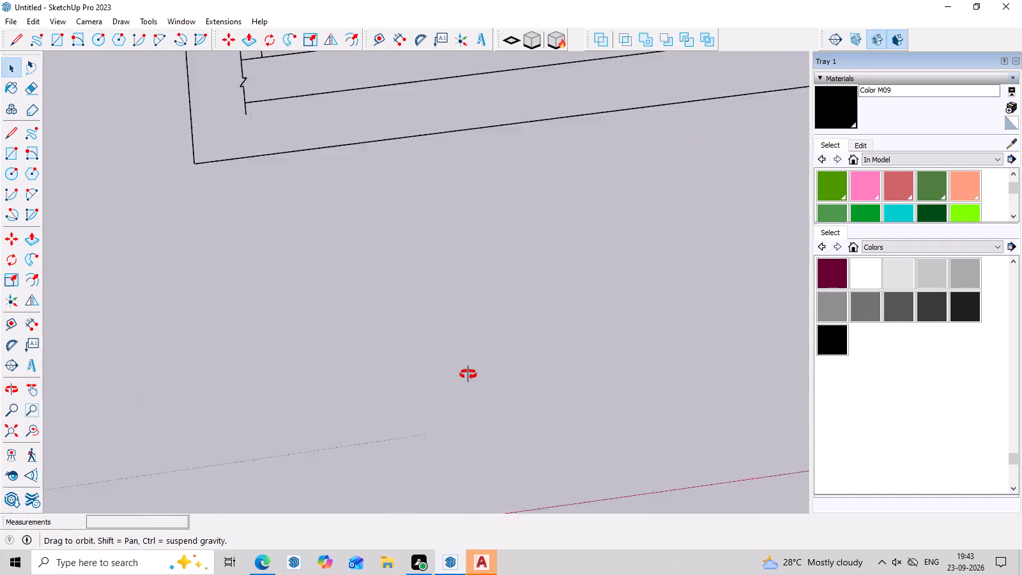
middle_click_drag(468, 374, 471, 329)
scroll(471, 329, "down", 19)
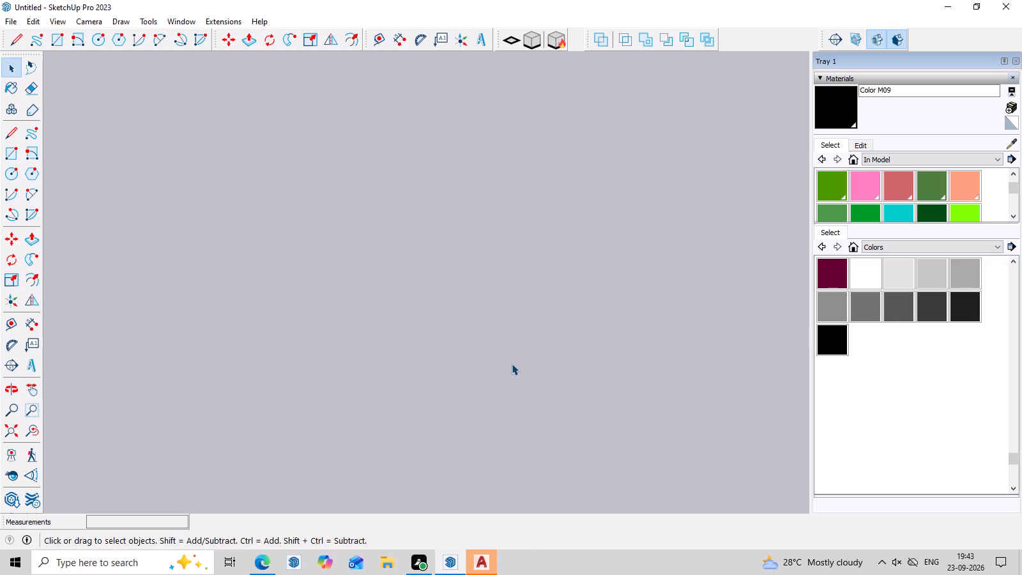
left_click(15, 434)
scroll(344, 380, "down", 4)
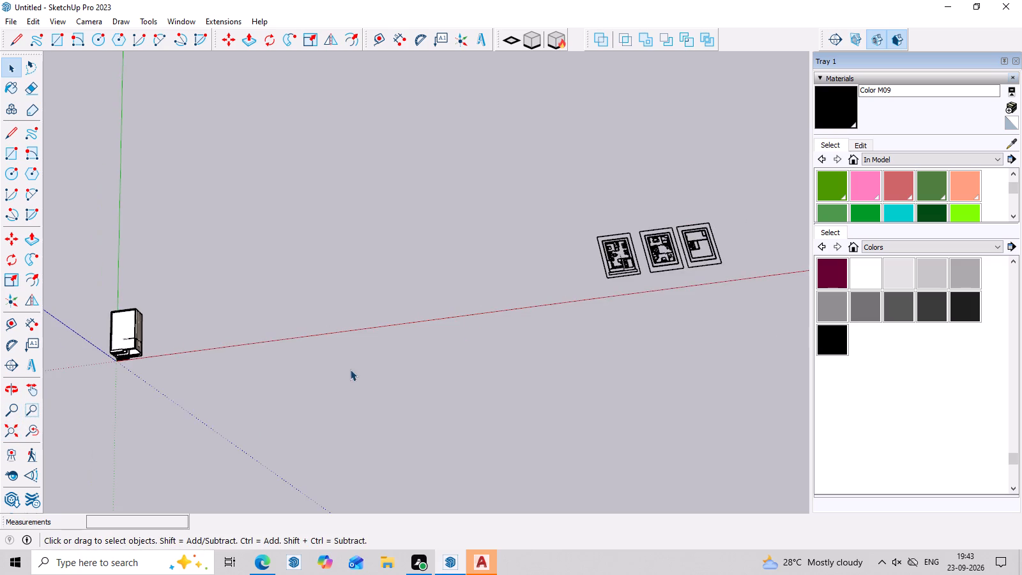
scroll(660, 280, "up", 19)
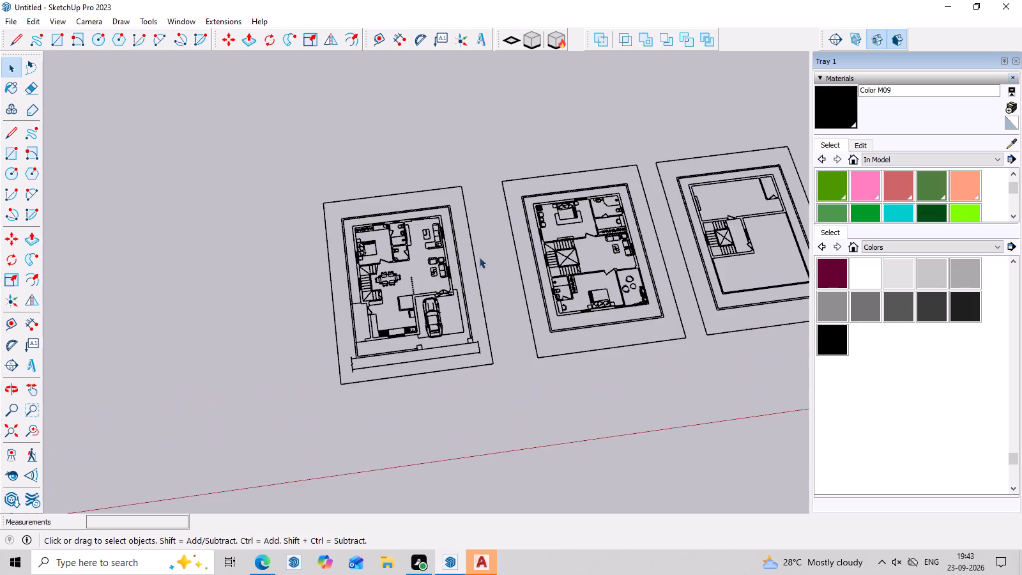
scroll(479, 257, "up", 11)
scroll(371, 224, "down", 8)
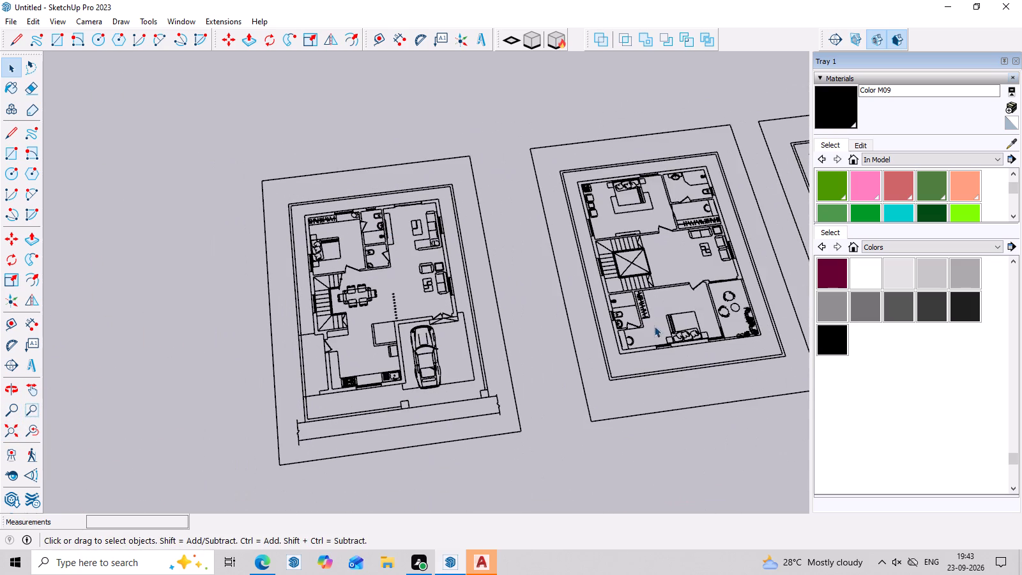
Draw a 9" by 4' 9" rectangle over the ground-floor outer wall beside the staircase, from the window jamb to the wall corner.
middle_click_drag(654, 331, 553, 418)
scroll(341, 294, "up", 10)
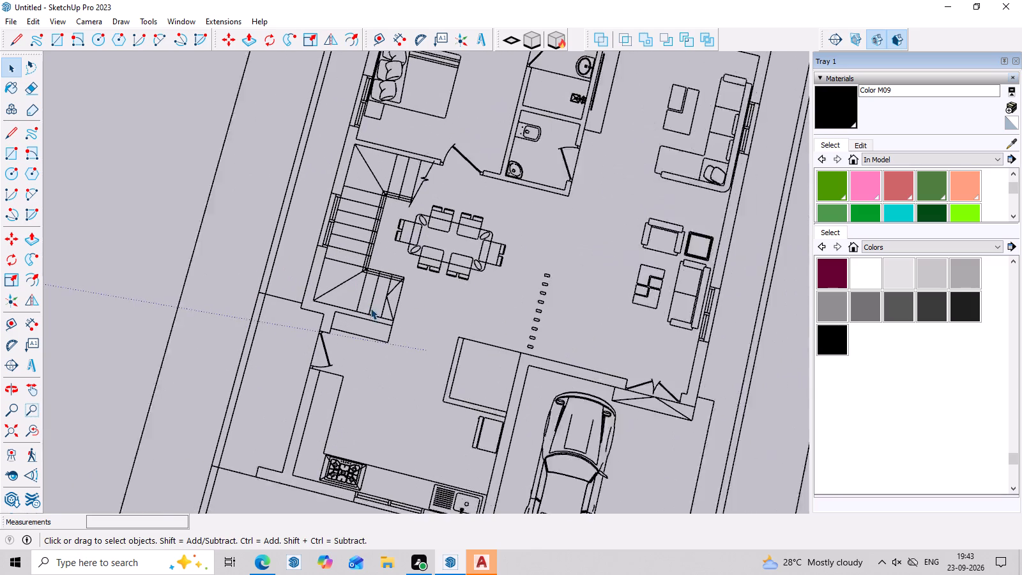
scroll(370, 308, "up", 1)
middle_click_drag(475, 418, 557, 413)
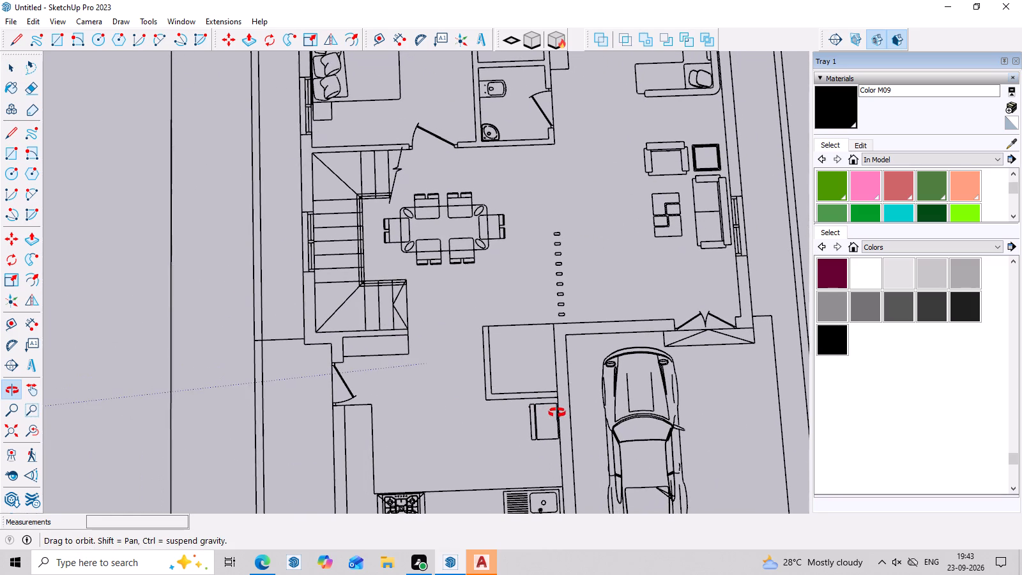
middle_click_drag(557, 413, 558, 413)
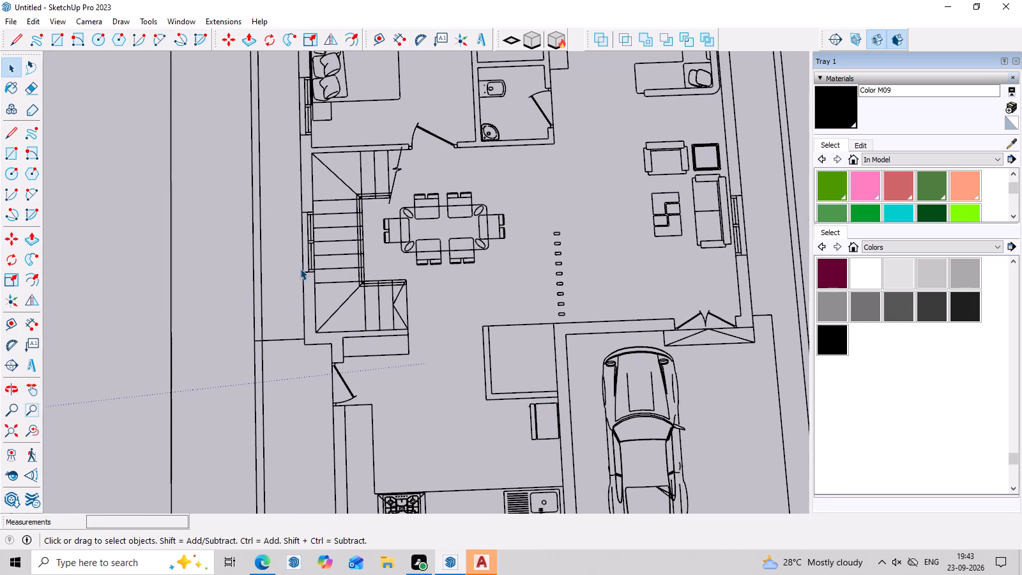
key("r")
scroll(317, 277, "up", 3)
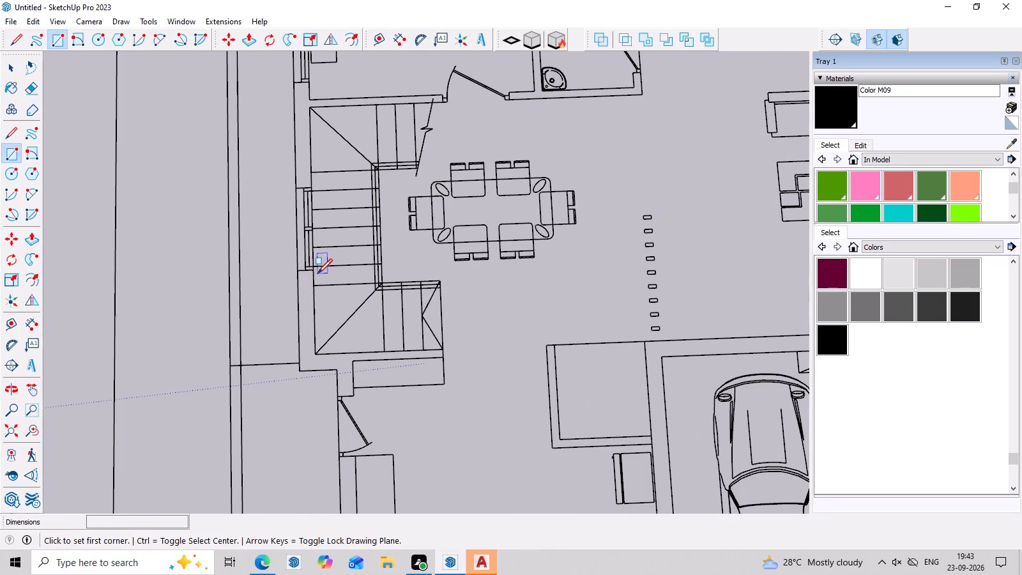
left_click(315, 273)
left_click(297, 273)
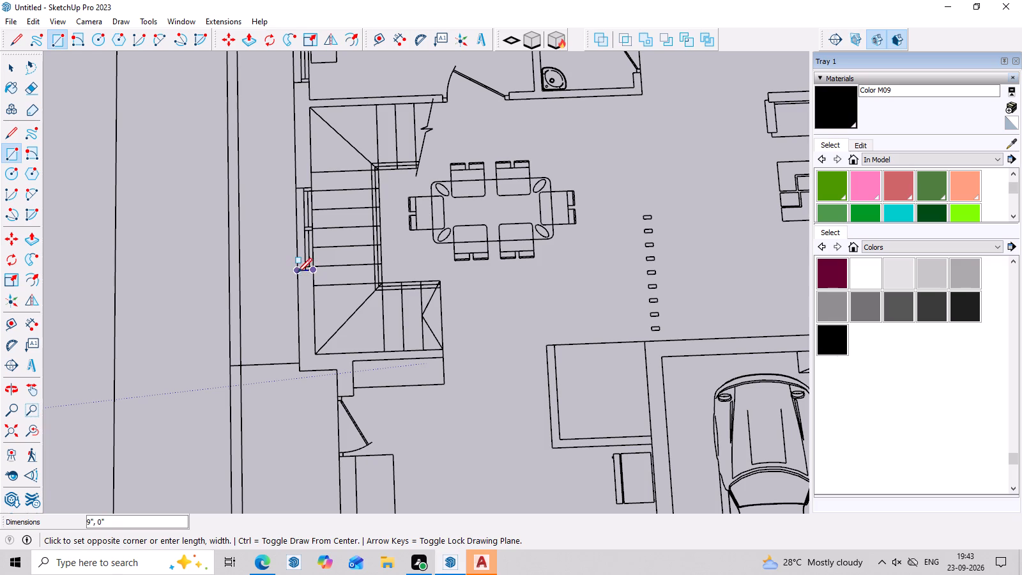
double_click(301, 374)
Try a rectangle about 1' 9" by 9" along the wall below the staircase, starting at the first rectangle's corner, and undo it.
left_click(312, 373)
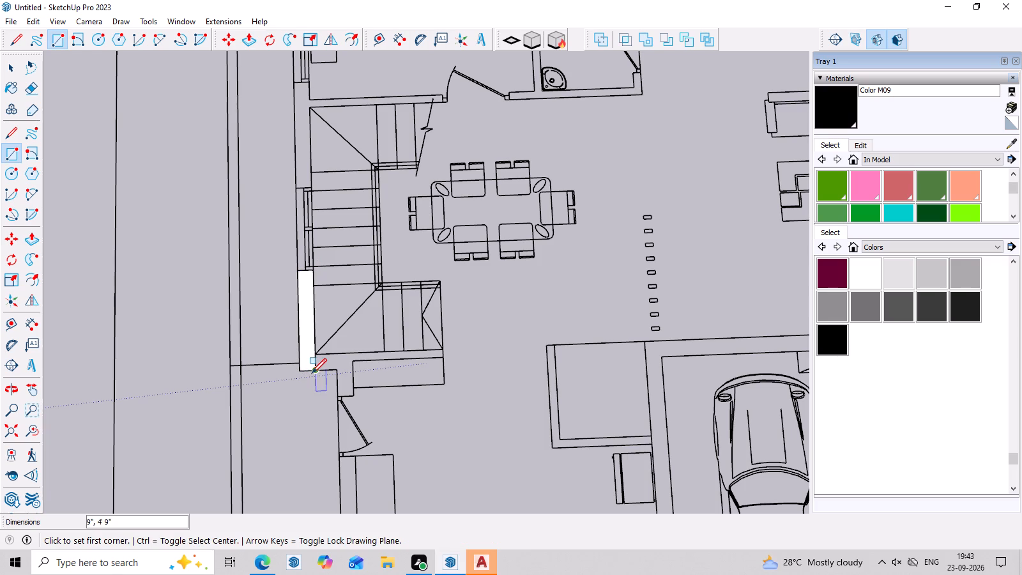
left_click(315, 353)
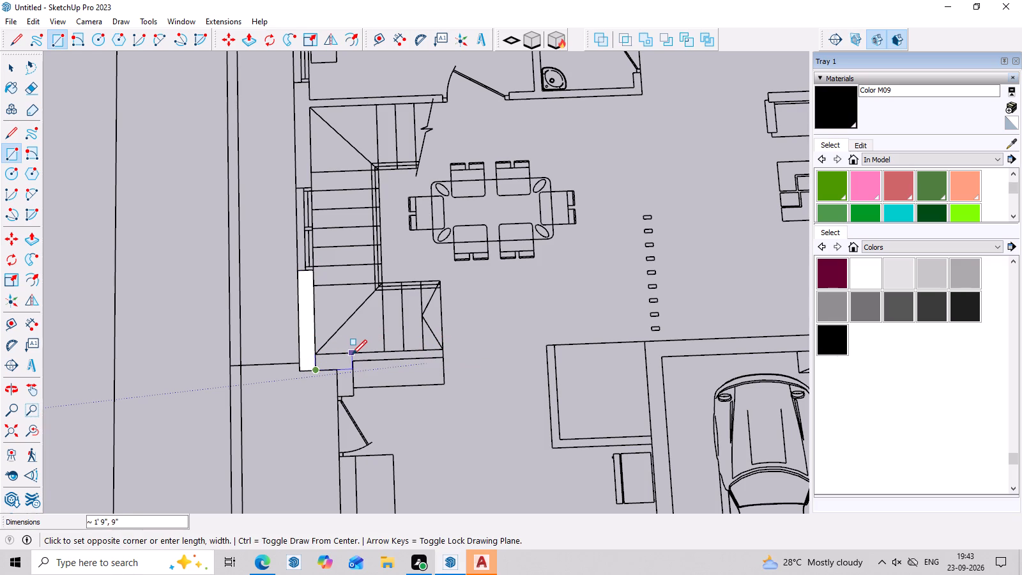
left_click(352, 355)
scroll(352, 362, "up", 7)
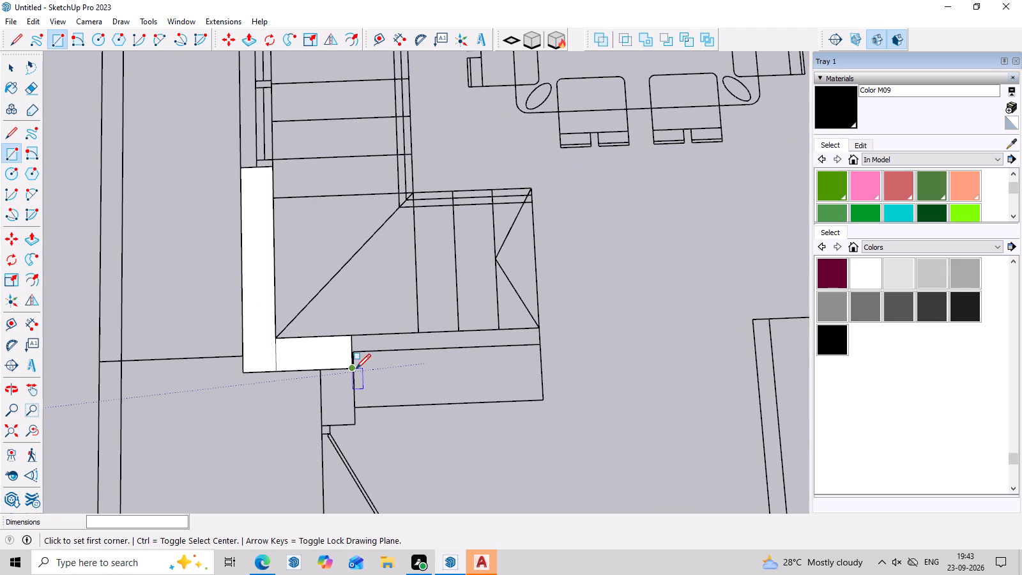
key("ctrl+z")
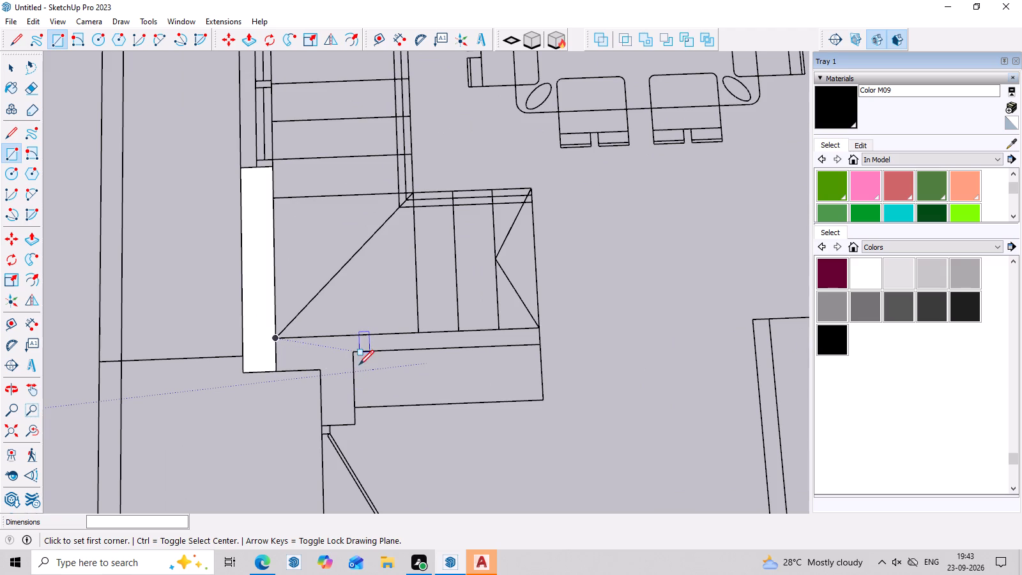
Trace the stepped wall below the staircase with lines, from the kitchen-side door jamb around the stair edge and back to the start.
key("l")
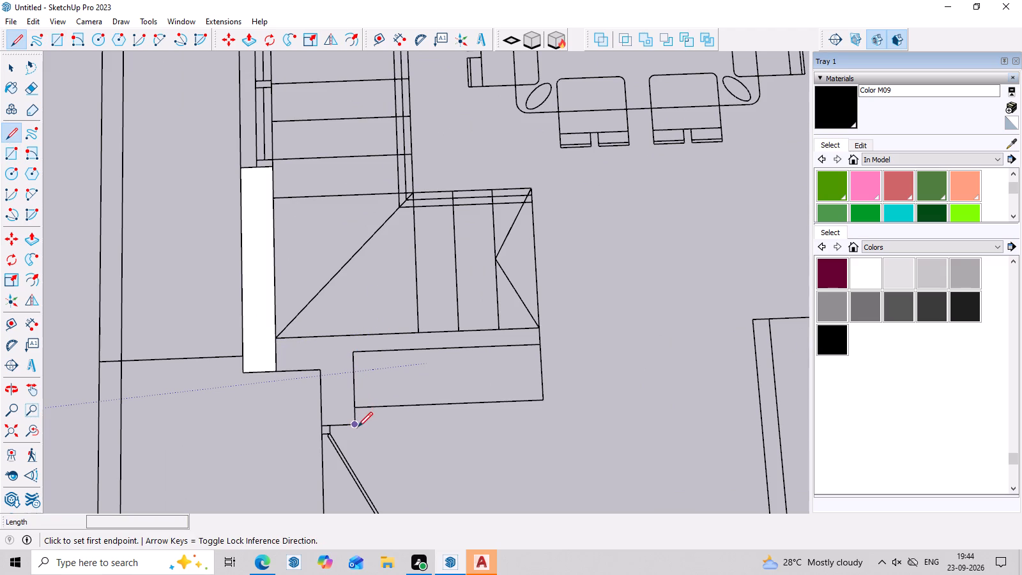
left_click(357, 428)
left_click(321, 426)
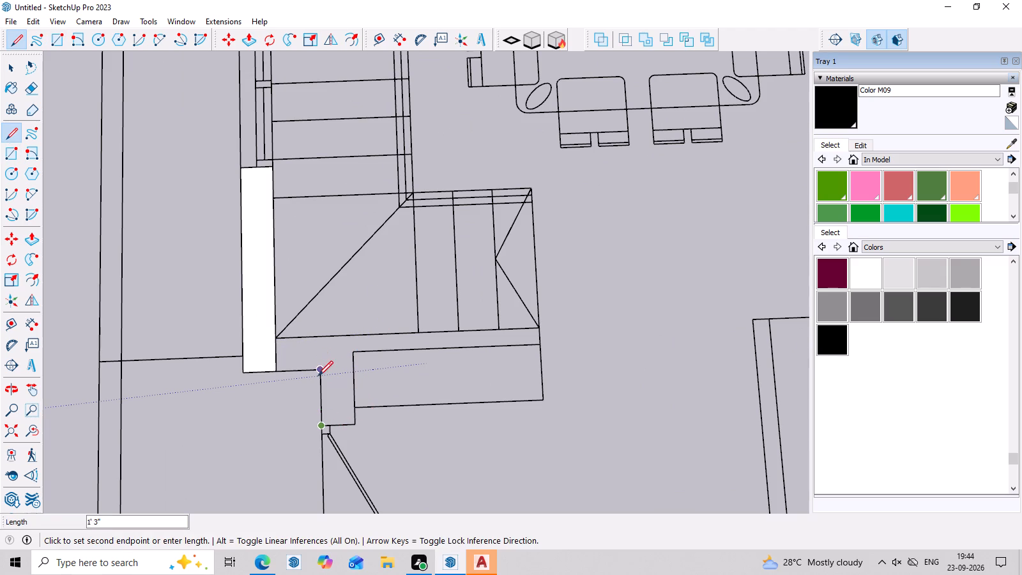
left_click(319, 371)
double_click(276, 370)
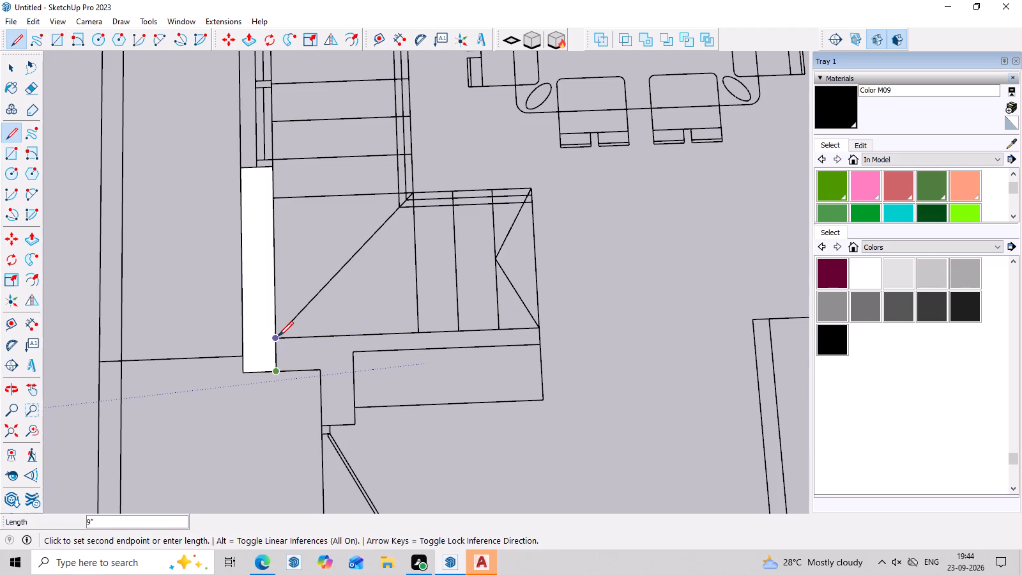
left_click(278, 336)
left_click(538, 331)
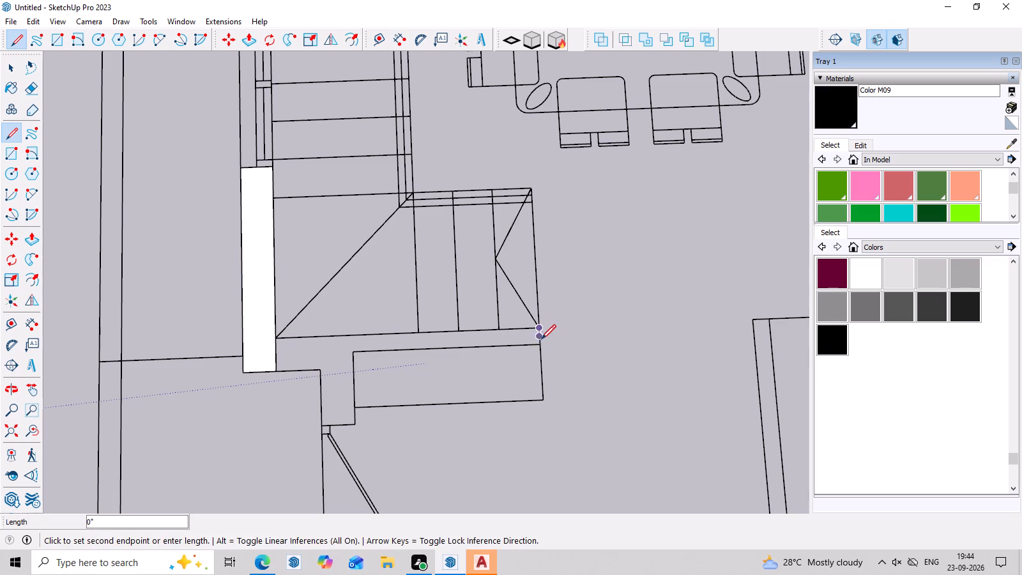
left_click(541, 343)
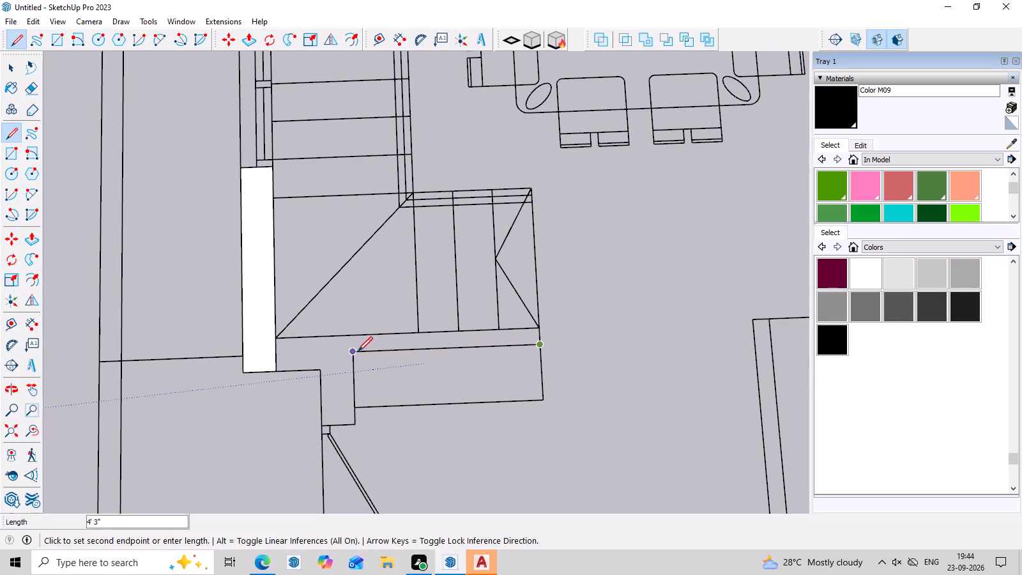
left_click(358, 351)
left_click(357, 425)
left_click(323, 426)
middle_click_drag(372, 407, 383, 160)
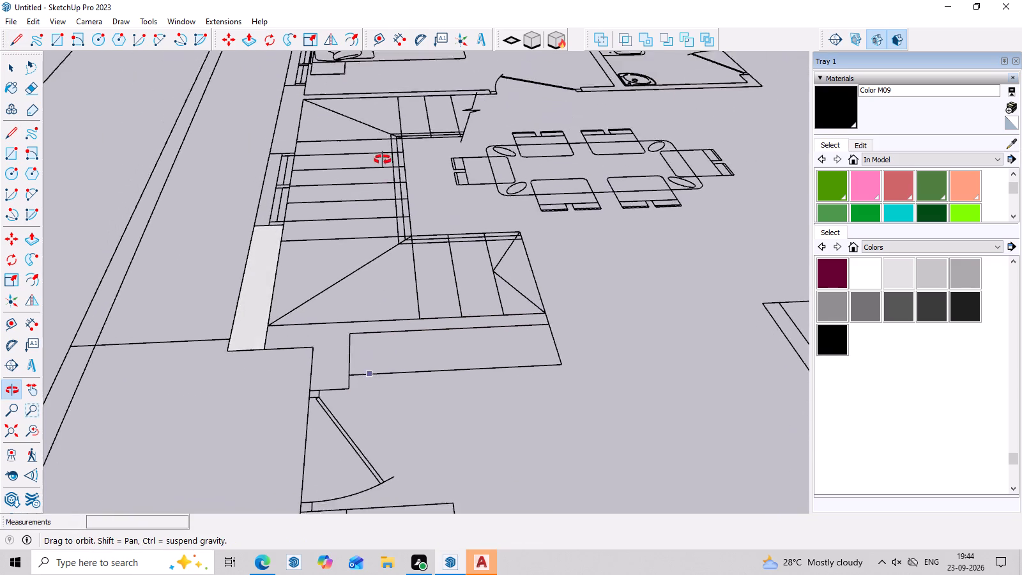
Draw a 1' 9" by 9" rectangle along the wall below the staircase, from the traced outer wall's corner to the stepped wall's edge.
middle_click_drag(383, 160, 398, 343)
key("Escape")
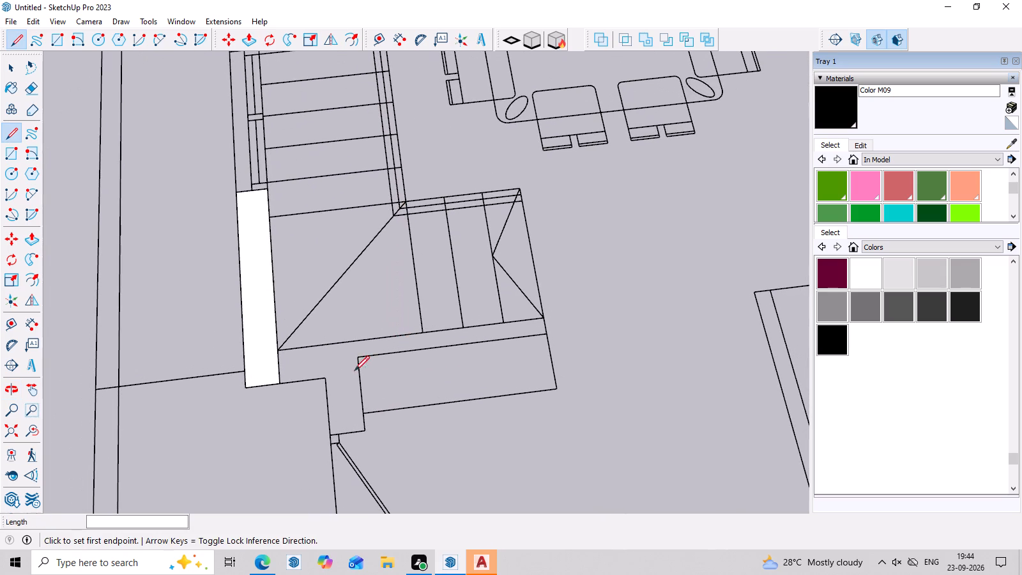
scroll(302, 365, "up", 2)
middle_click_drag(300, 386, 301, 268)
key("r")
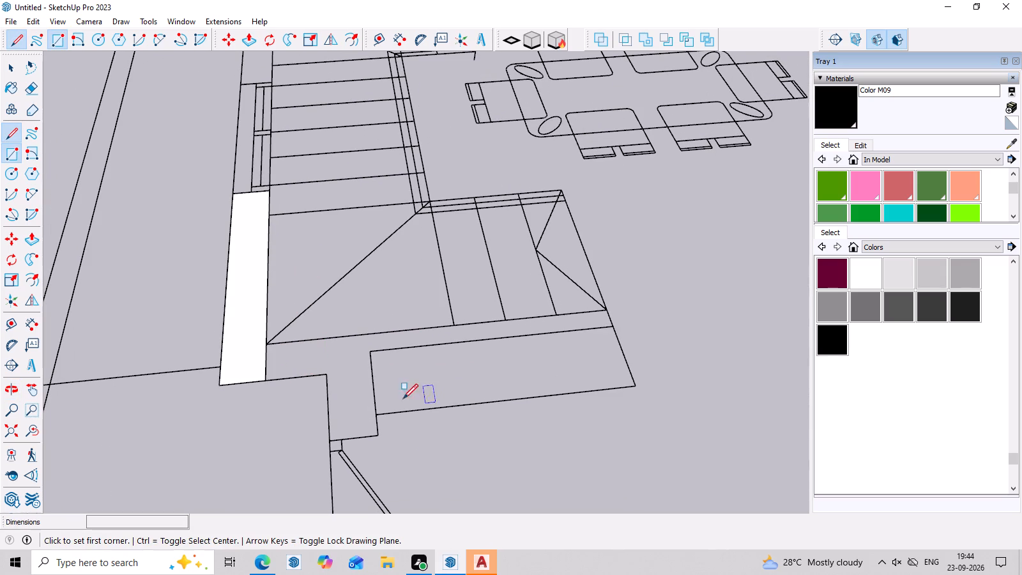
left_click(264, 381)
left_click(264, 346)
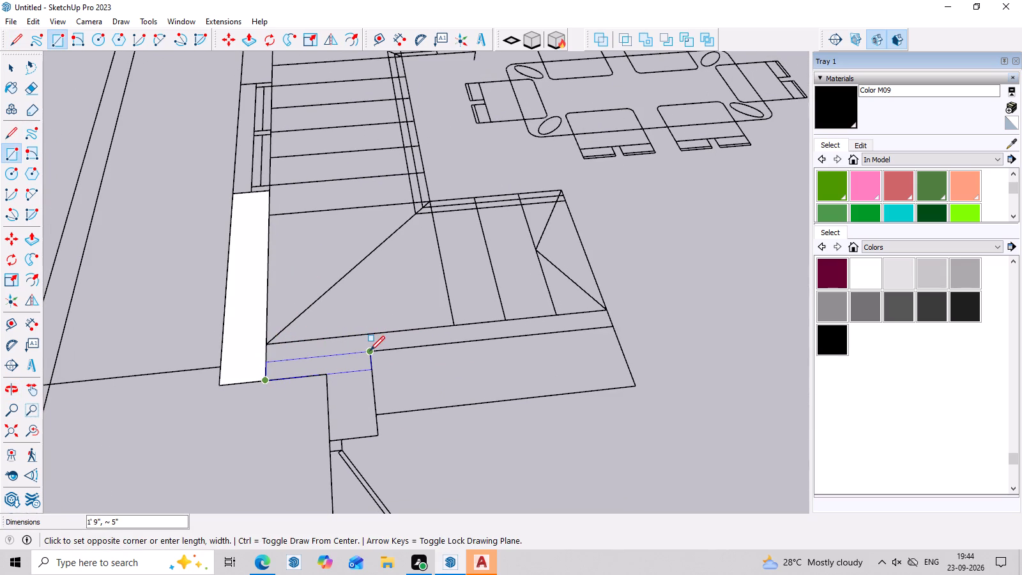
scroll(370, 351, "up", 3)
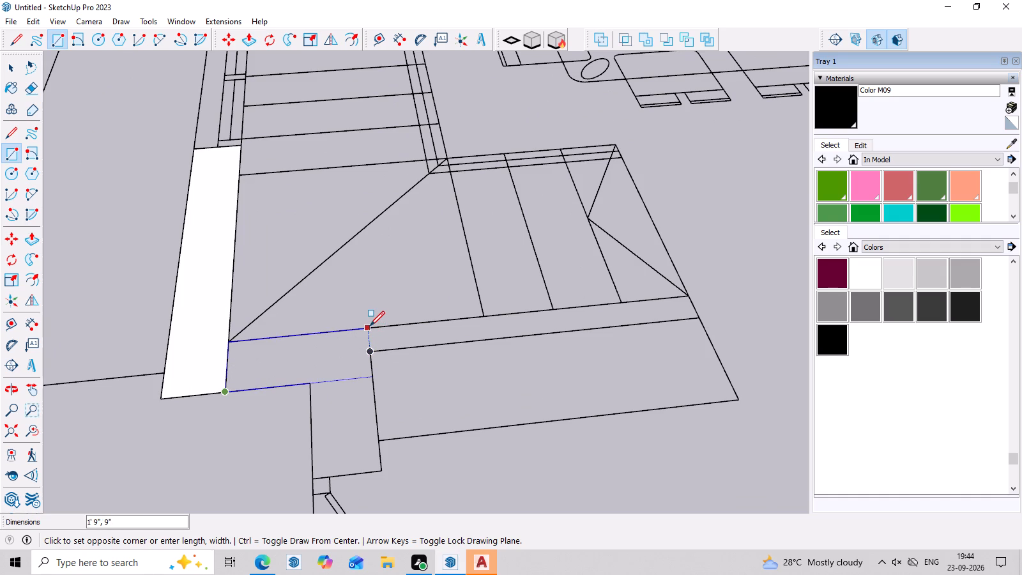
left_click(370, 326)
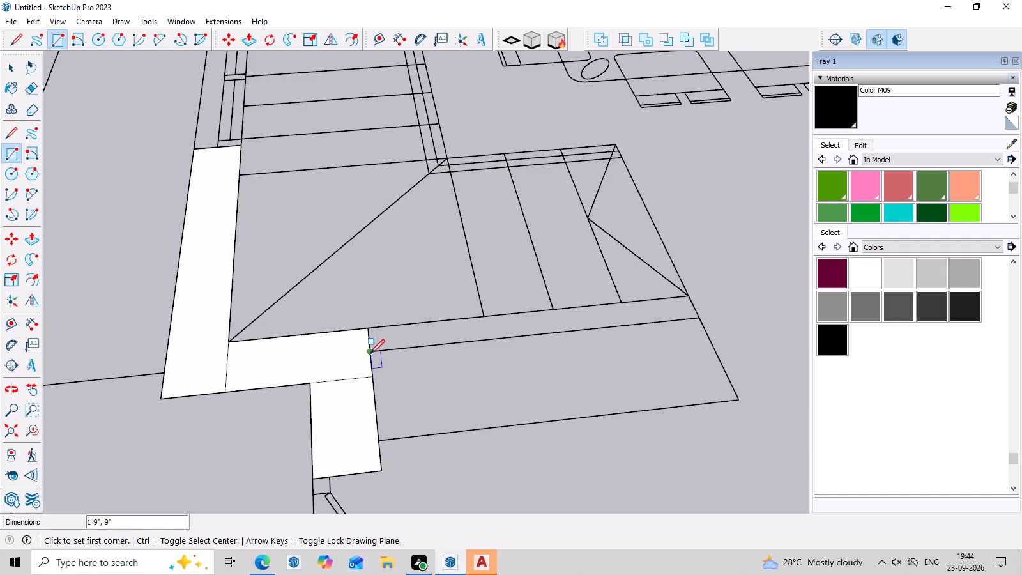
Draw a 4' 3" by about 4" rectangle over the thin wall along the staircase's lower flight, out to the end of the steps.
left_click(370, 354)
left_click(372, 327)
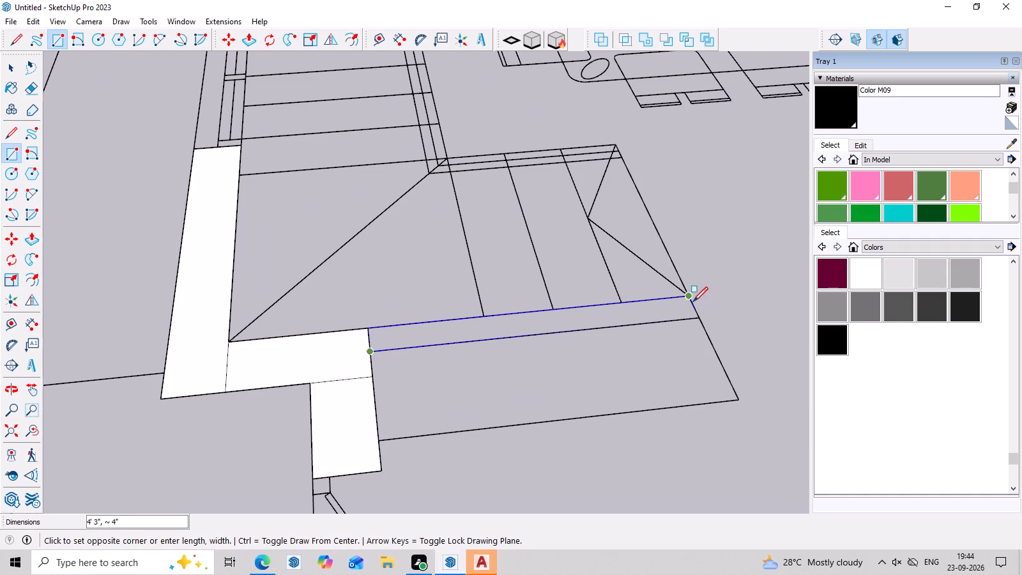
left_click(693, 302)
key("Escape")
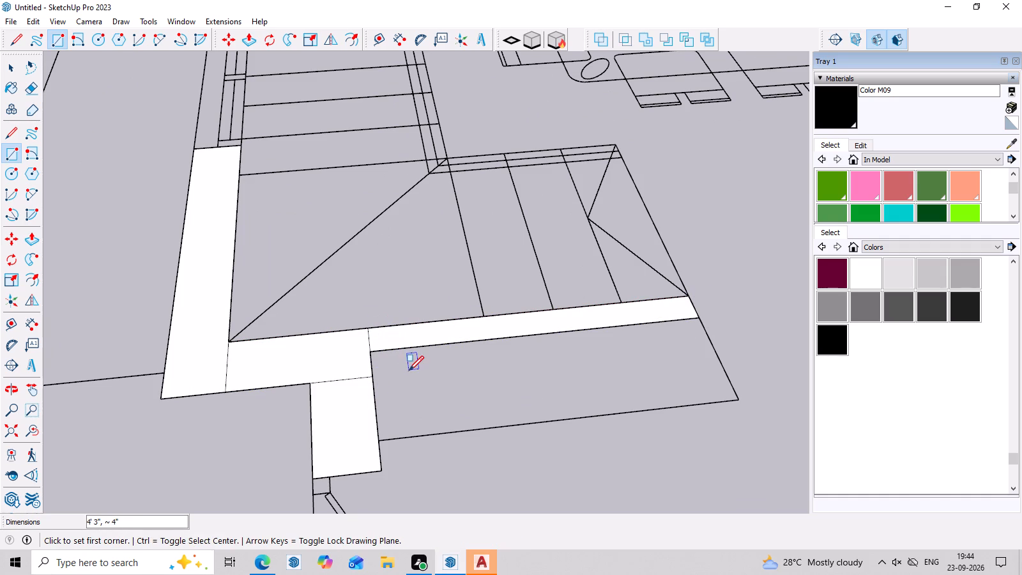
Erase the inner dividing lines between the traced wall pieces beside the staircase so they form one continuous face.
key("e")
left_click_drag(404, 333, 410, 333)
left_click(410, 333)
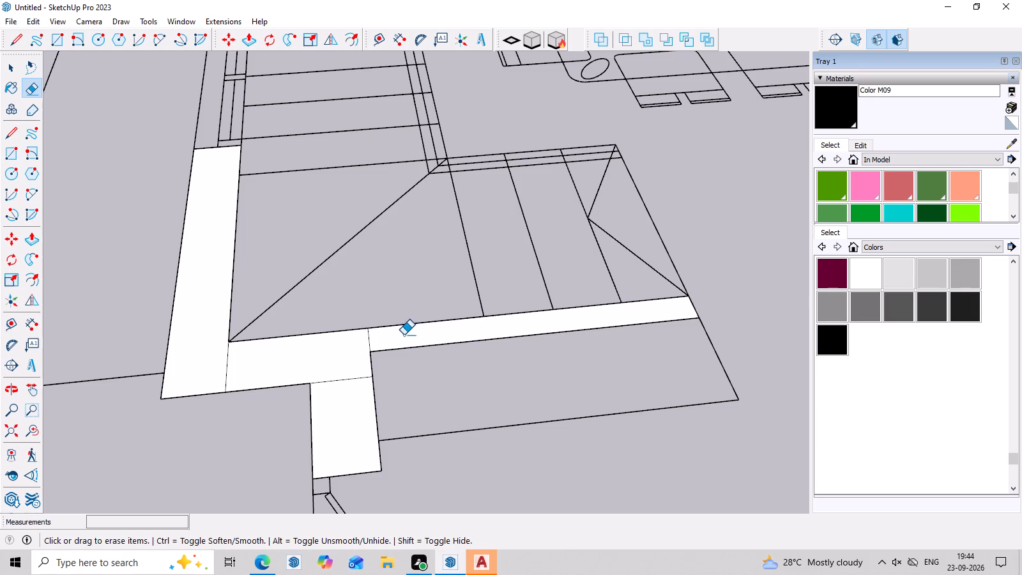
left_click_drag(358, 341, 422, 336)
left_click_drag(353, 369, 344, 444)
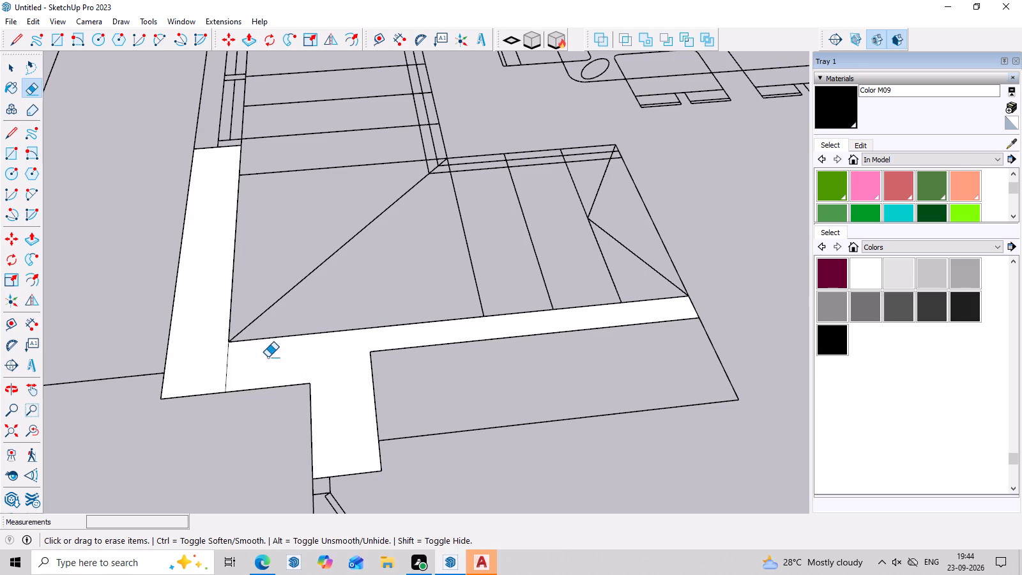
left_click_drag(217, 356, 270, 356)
Examine the ground-floor plan around the traced staircase walls, the kitchen and the car porch.
scroll(217, 356, "down", 8)
scroll(311, 428, "down", 3)
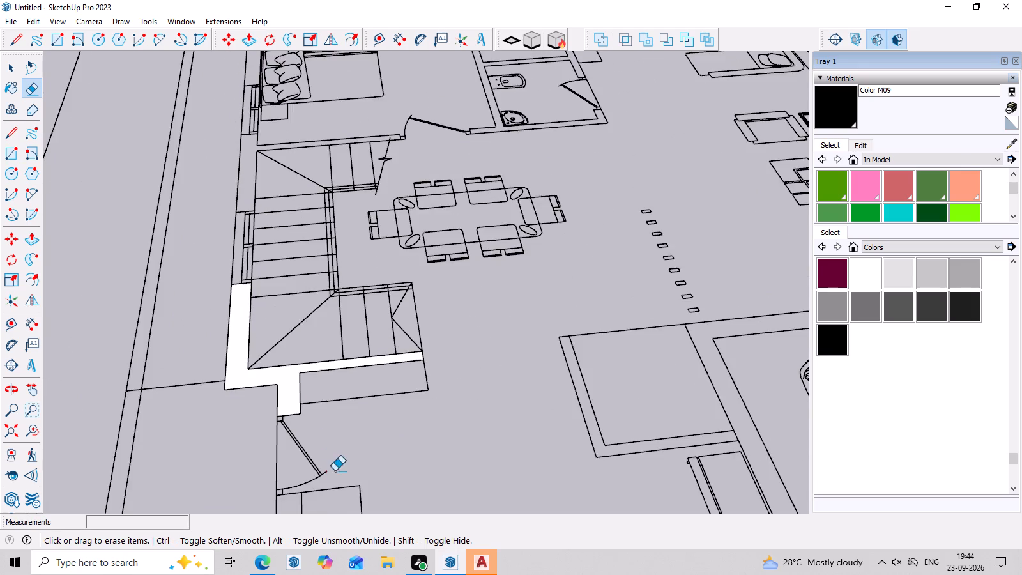
middle_click_drag(335, 471, 351, 440)
scroll(292, 386, "down", 2)
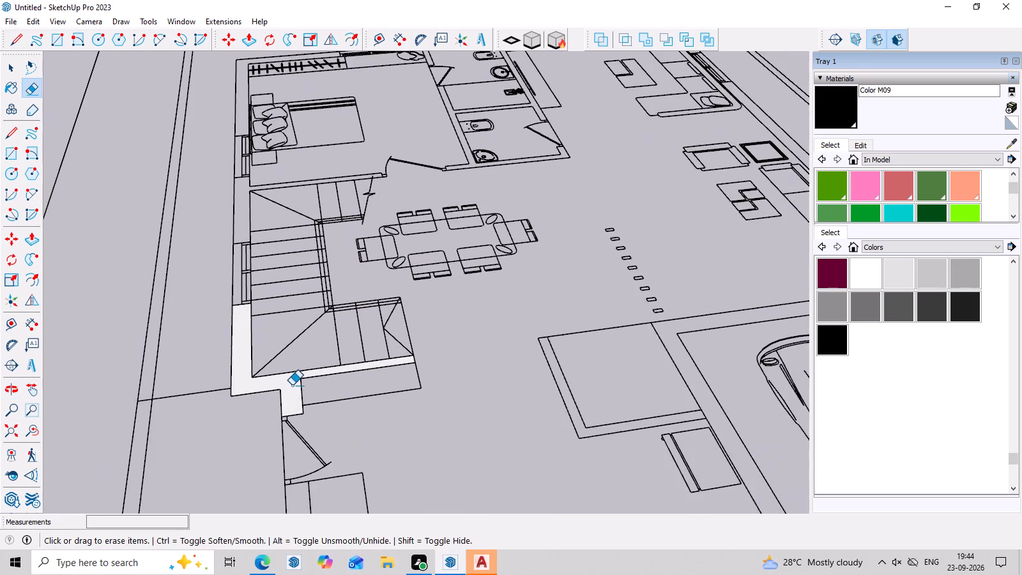
scroll(292, 385, "down", 10)
middle_click_drag(390, 439, 358, 361)
scroll(261, 379, "up", 7)
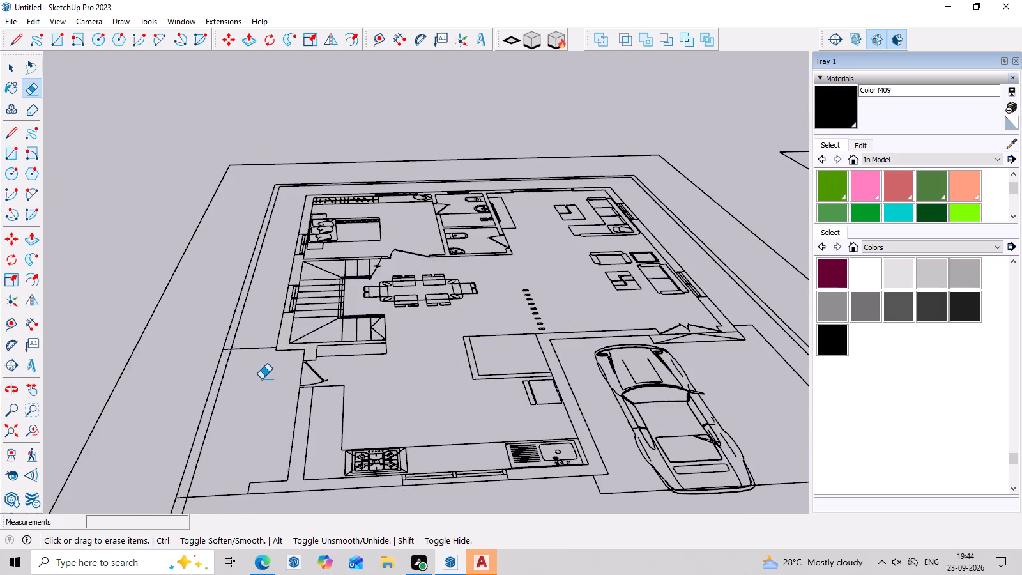
middle_click_drag(317, 384, 321, 426)
scroll(323, 423, "down", 8)
middle_click_drag(355, 450, 353, 468)
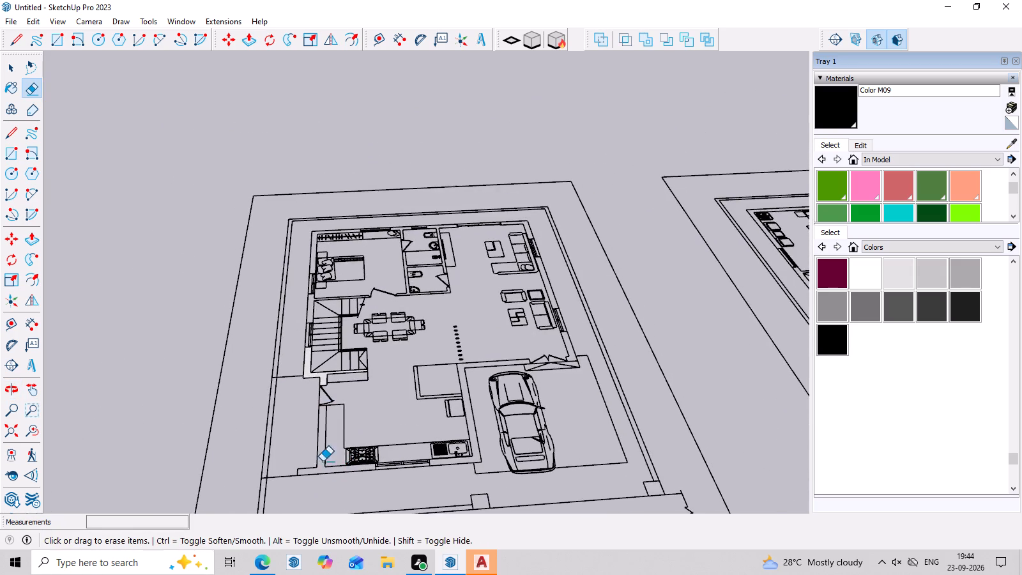
scroll(320, 448, "up", 6)
scroll(318, 406, "down", 9)
middle_click_drag(383, 447, 270, 455)
scroll(267, 431, "up", 3)
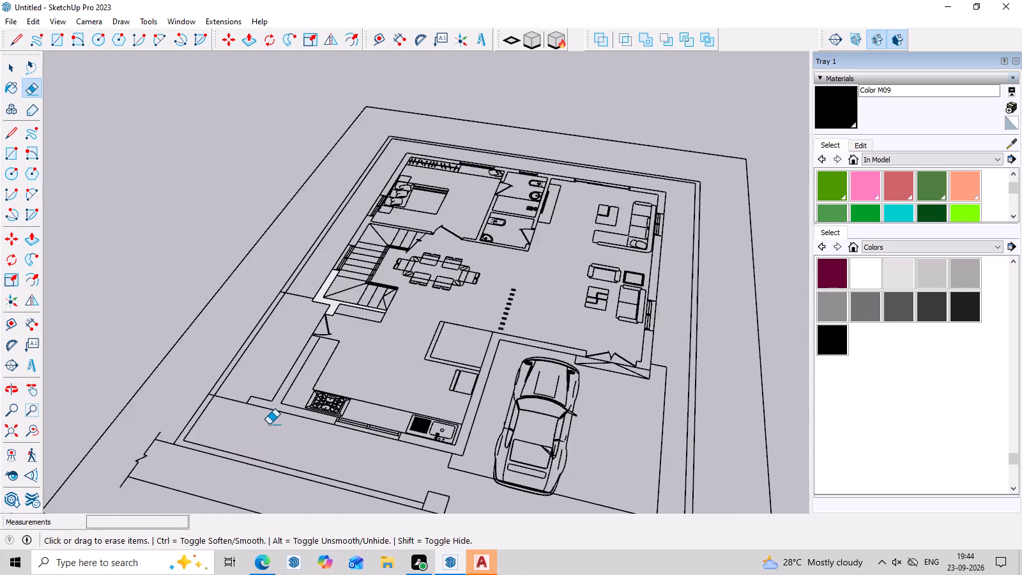
scroll(269, 424, "up", 4)
middle_click_drag(271, 414, 330, 456)
scroll(333, 442, "up", 1)
scroll(334, 429, "down", 8)
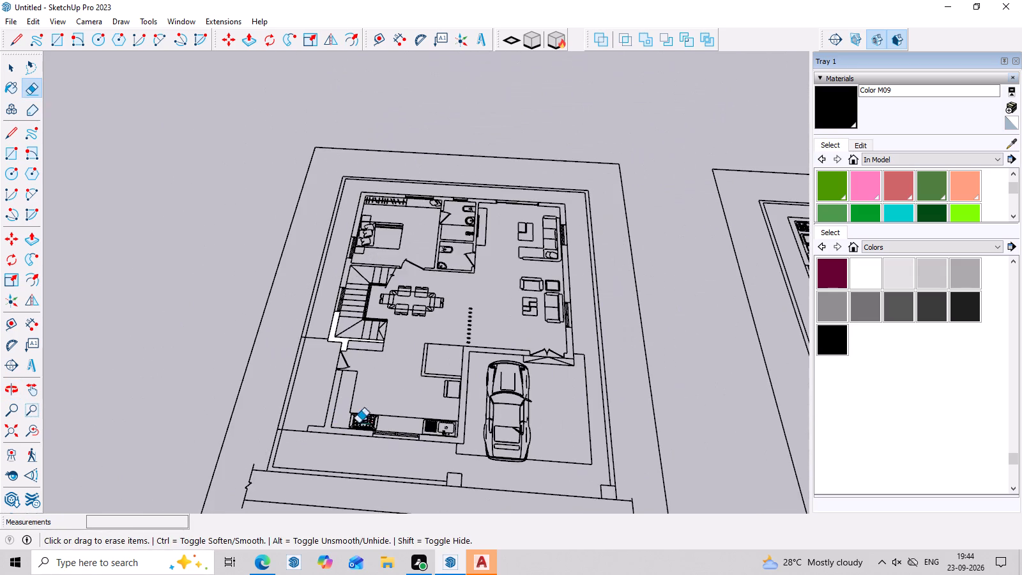
middle_click_drag(414, 474, 423, 509)
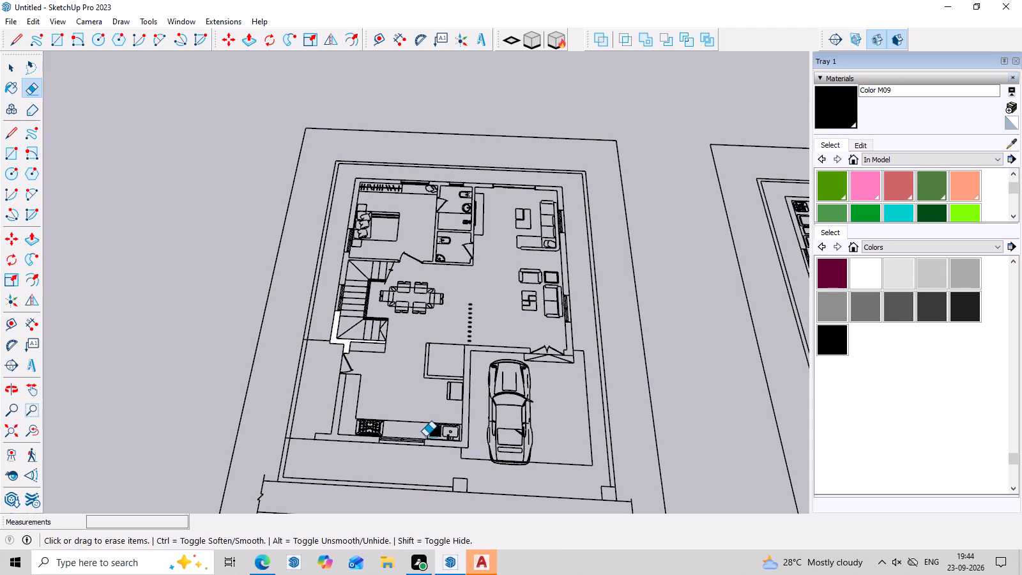
Undo the wall tracing beside the staircase and the import of the floor plans.
key("ctrl+z")
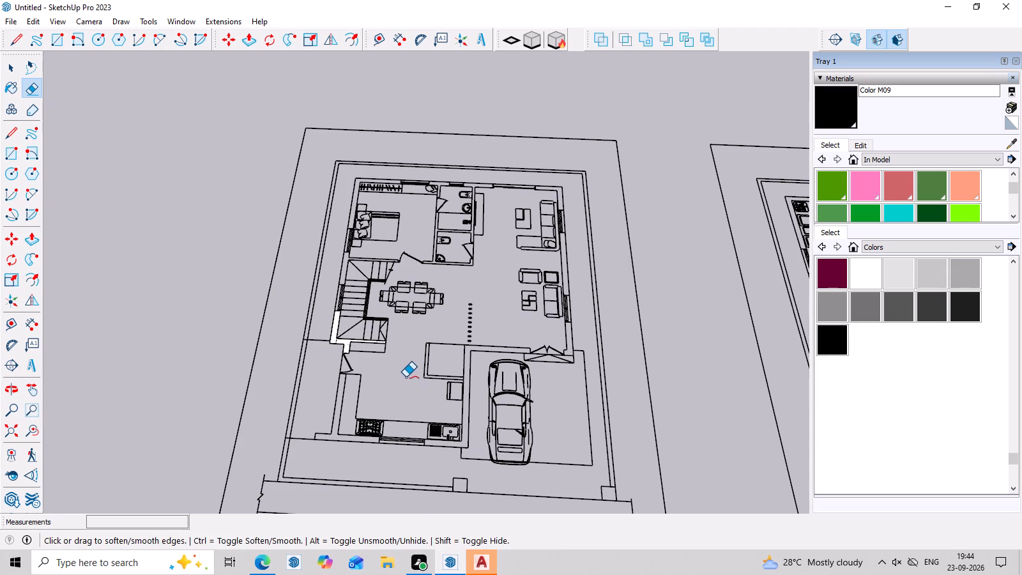
key("ctrl+z")
key("ctrl+z")
key("ctrl+z")
key("ctrl+z")
key("ctrl+z")
key("ctrl+z")
key("ctrl+z")
key("ctrl+z")
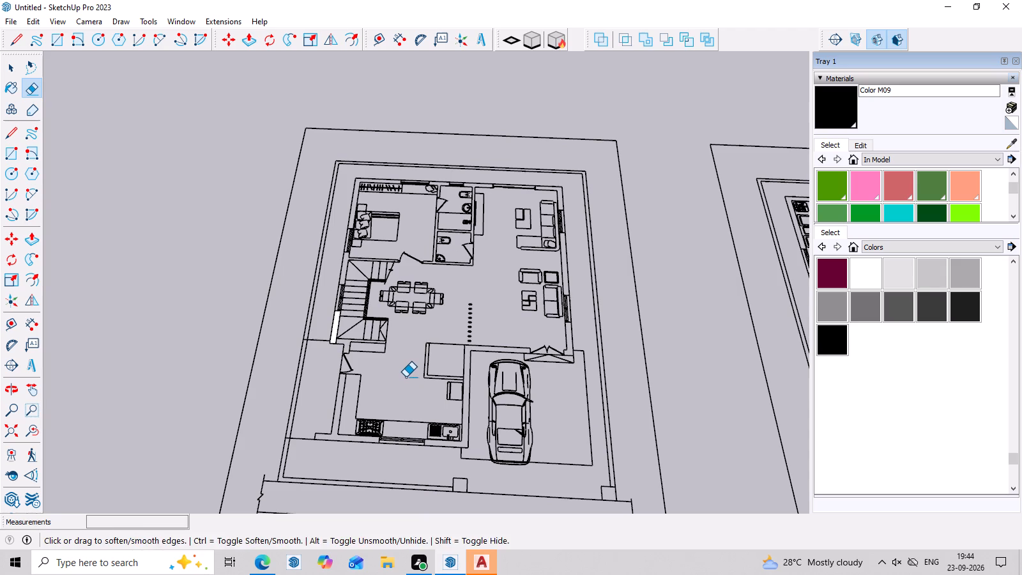
key("ctrl+z")
key("ctrl+z")
key("ctrl+z")
key("ctrl+z")
key("ctrl+z")
scroll(406, 377, "down", 2)
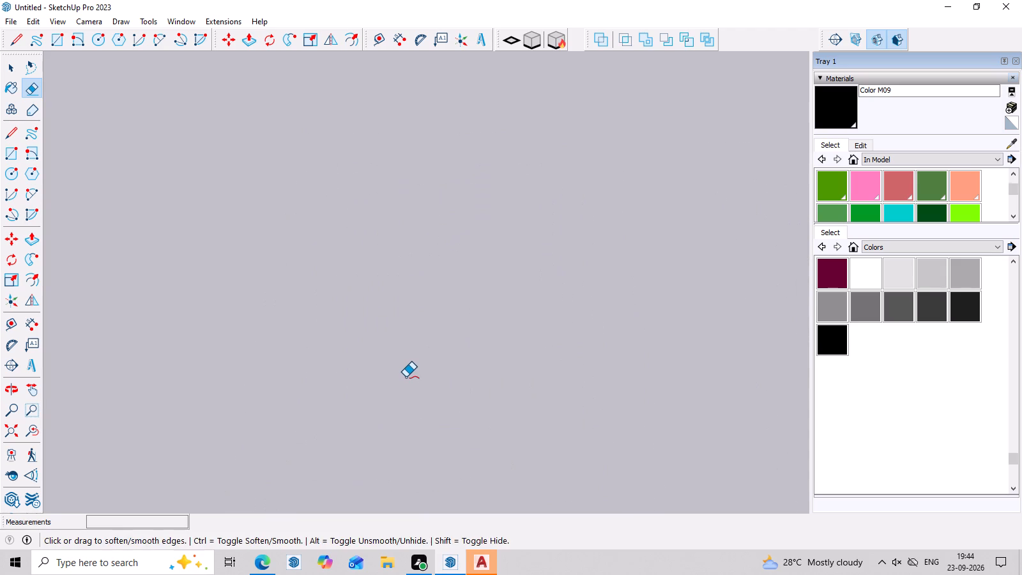
Examine the finished house exterior in full view, looking at the roof, front elevation, underside, side wall and gate.
scroll(406, 377, "down", 11)
left_click(15, 426)
scroll(144, 418, "down", 6)
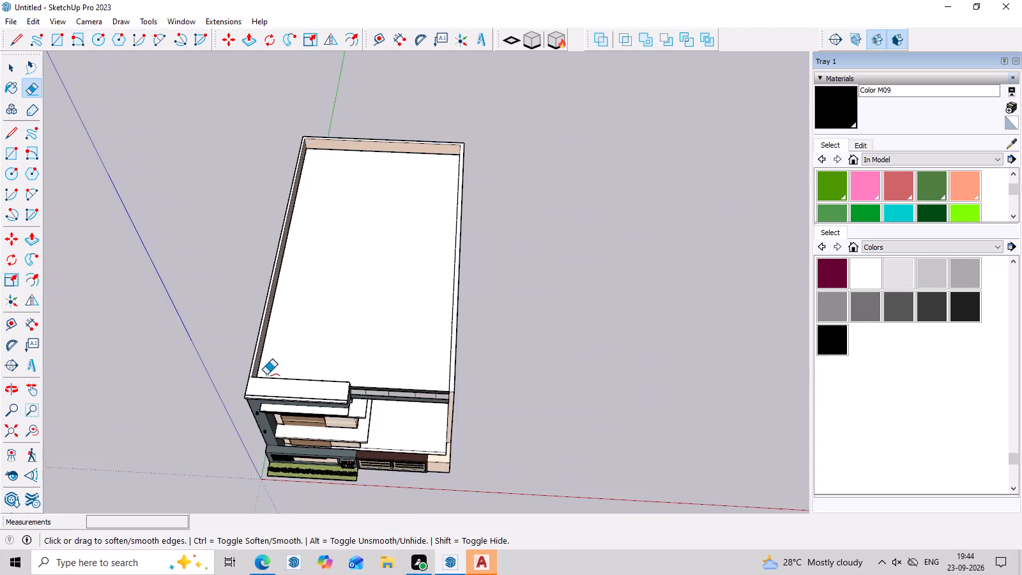
scroll(266, 374, "down", 7)
scroll(357, 394, "down", 20)
scroll(357, 394, "down", 2)
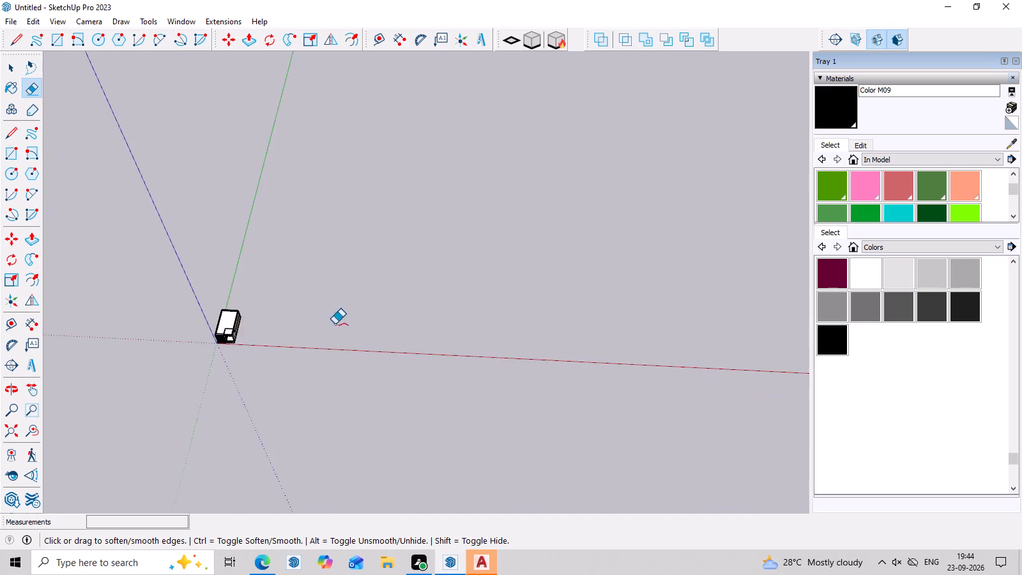
scroll(335, 324, "down", 8)
scroll(329, 346, "up", 13)
middle_click_drag(302, 353, 339, 201)
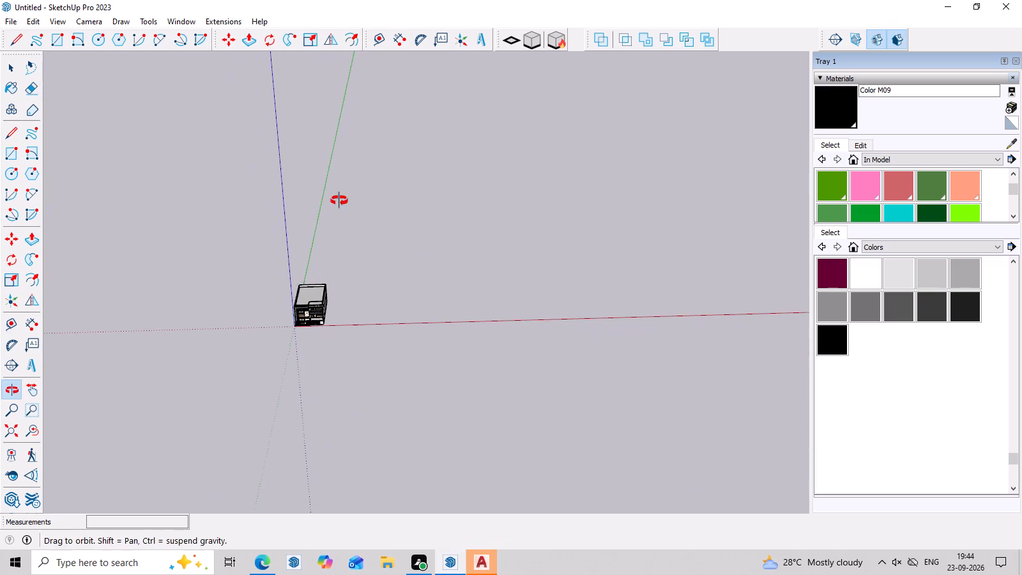
middle_click_drag(339, 201, 339, 200)
scroll(346, 344, "up", 17)
middle_click_drag(386, 433, 416, 279)
scroll(402, 257, "up", 3)
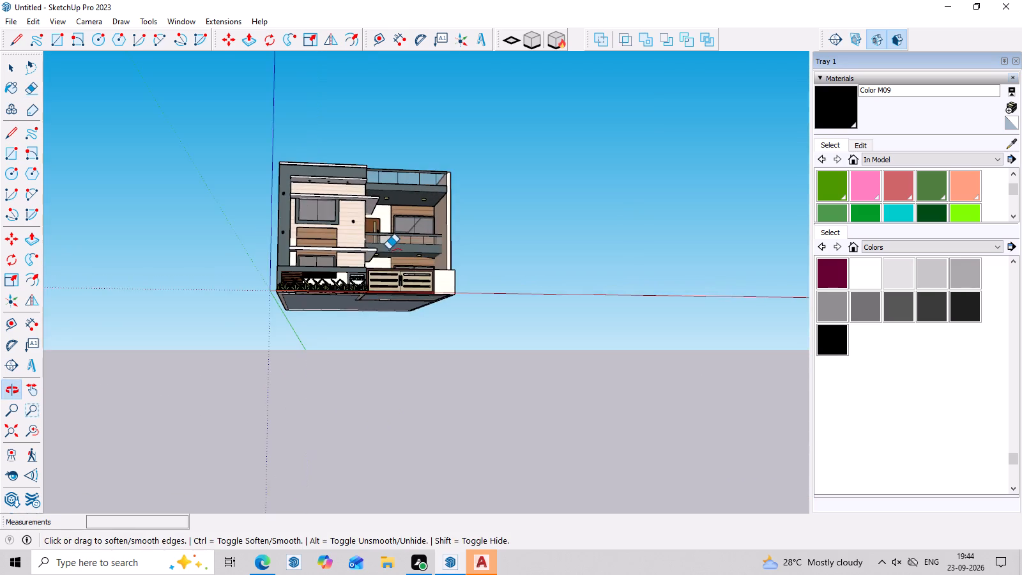
scroll(388, 249, "up", 6)
middle_click_drag(630, 288, 580, 369)
scroll(359, 227, "up", 3)
scroll(301, 143, "down", 7)
middle_click_drag(469, 275, 475, 269)
middle_click_drag(475, 259, 478, 293)
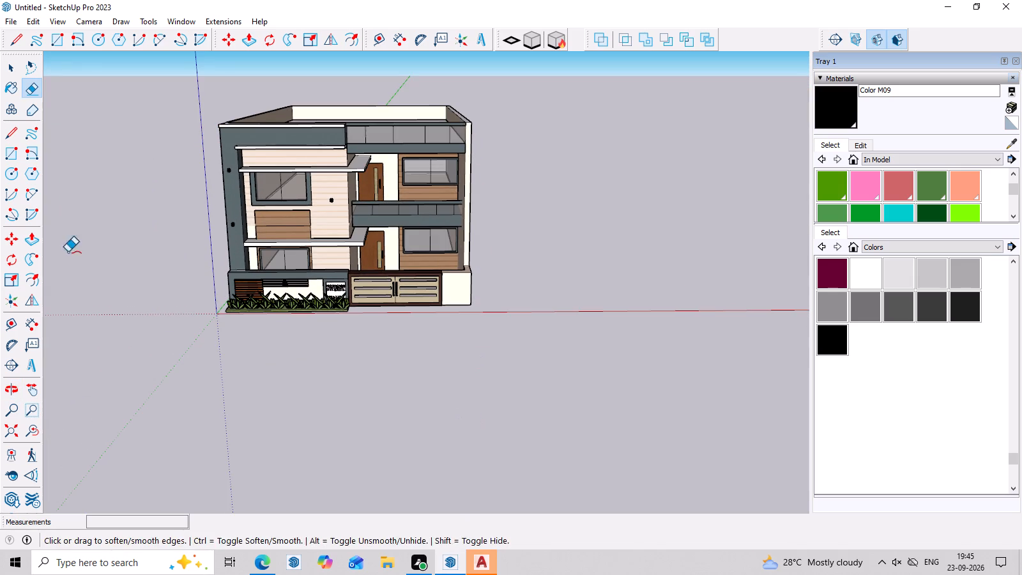
scroll(0, 221, "up", 3)
scroll(313, 265, "up", 3)
scroll(383, 341, "up", 2)
middle_click_drag(434, 460, 454, 240)
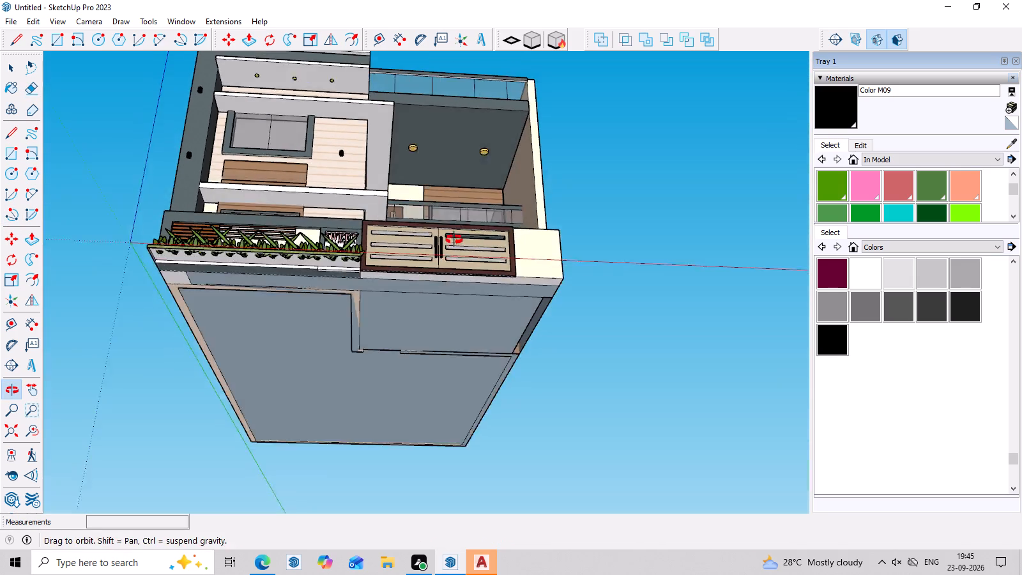
middle_click_drag(454, 240, 455, 226)
scroll(433, 212, "down", 11)
middle_click_drag(441, 360, 432, 468)
scroll(455, 8, "up", 3)
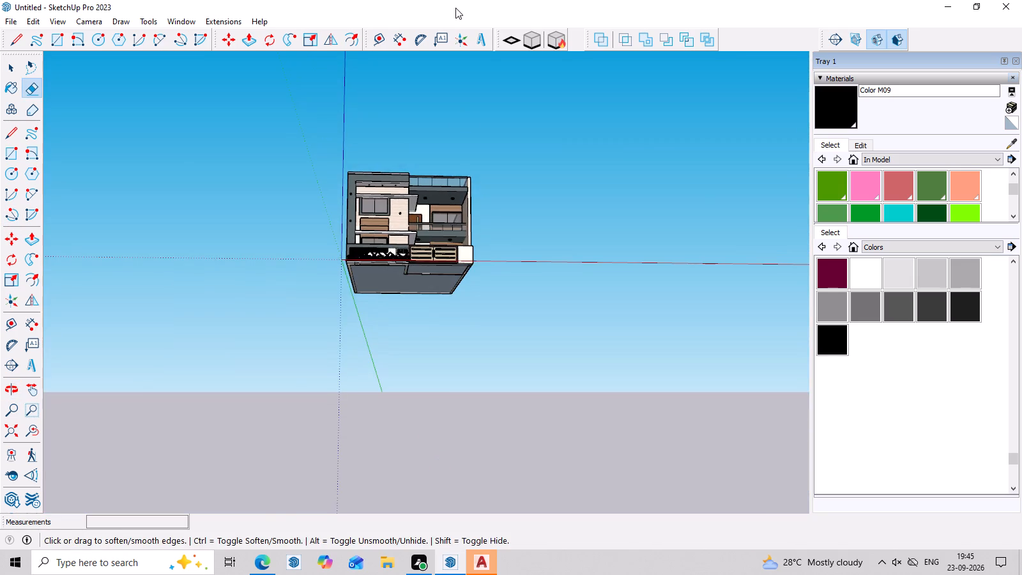
scroll(455, 8, "up", 11)
middle_click_drag(515, 206, 425, 296)
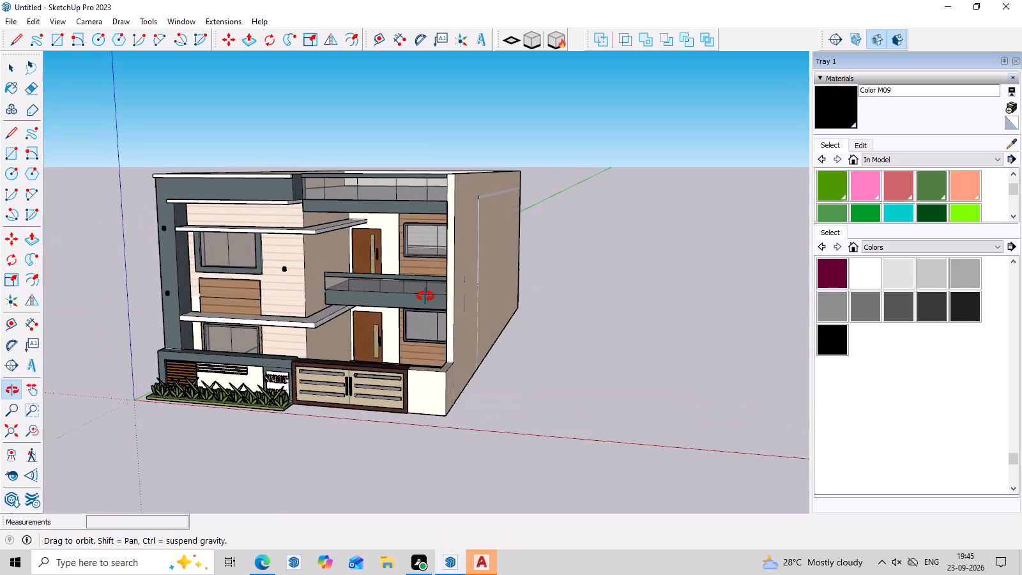
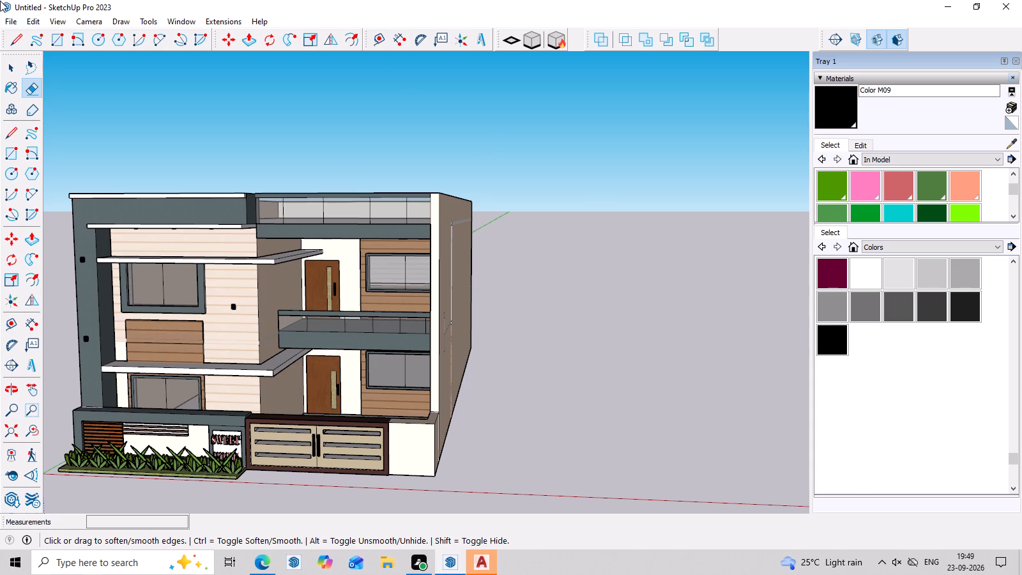
Examine the house exterior, looking at the front elevation, the side wall and the roof from above.
scroll(508, 0, "down", 7)
scroll(602, 560, "up", 5)
scroll(70, 479, "down", 5)
scroll(225, 475, "up", 5)
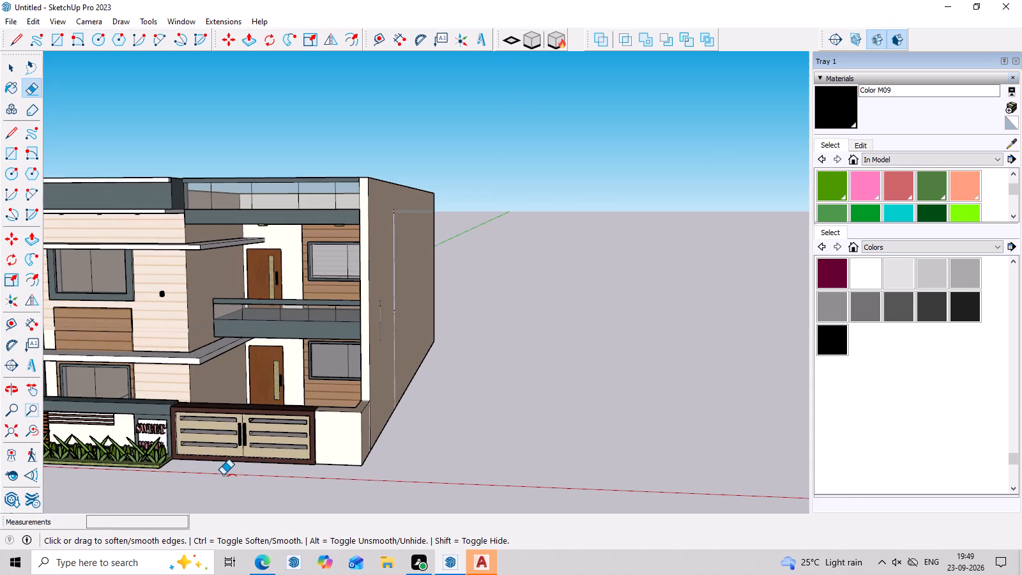
key("Escape")
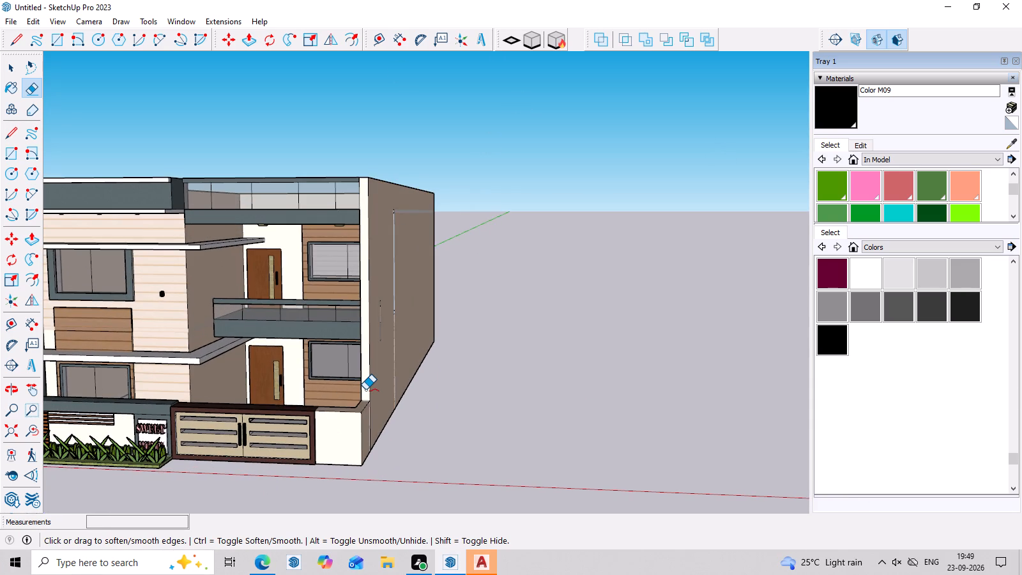
key("space")
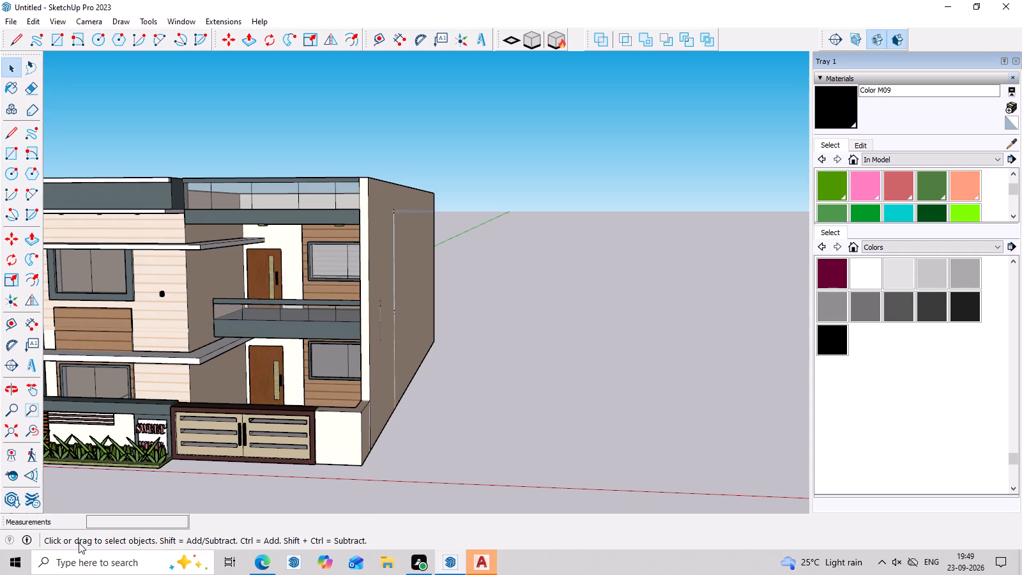
scroll(195, 471, "down", 6)
scroll(149, 490, "up", 7)
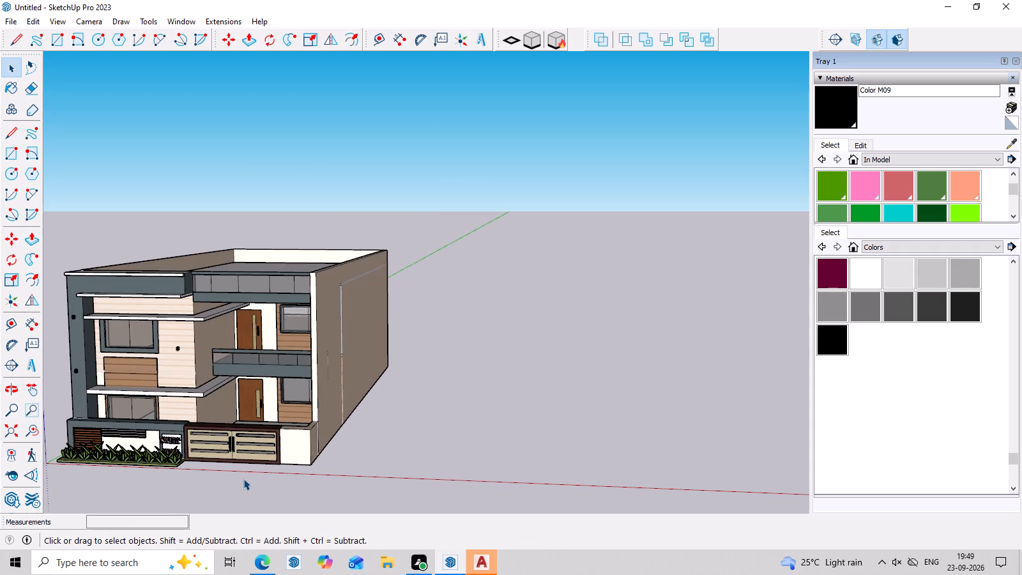
scroll(243, 479, "up", 9)
scroll(243, 479, "down", 5)
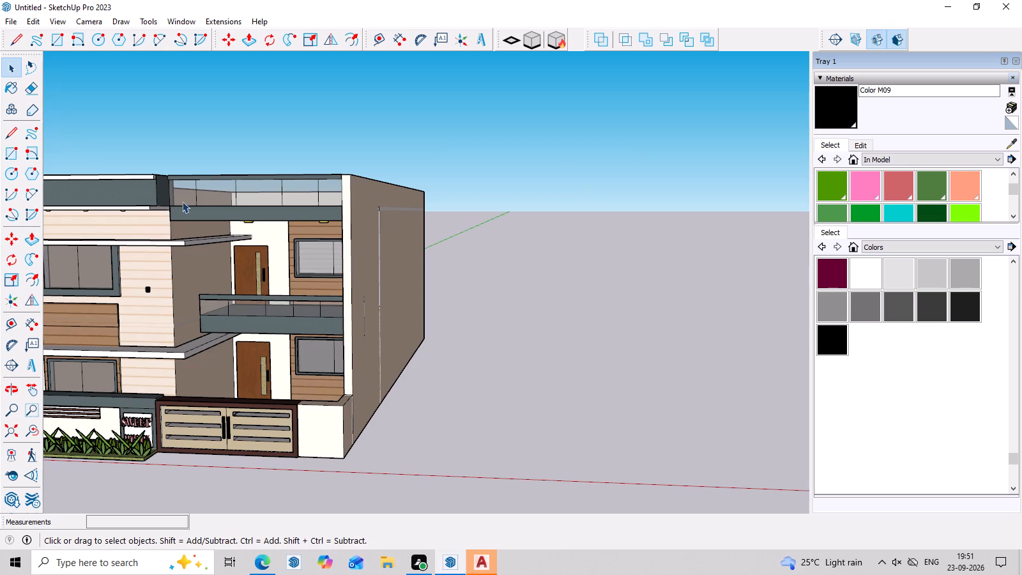
scroll(182, 202, "down", 8)
scroll(120, 240, "up", 7)
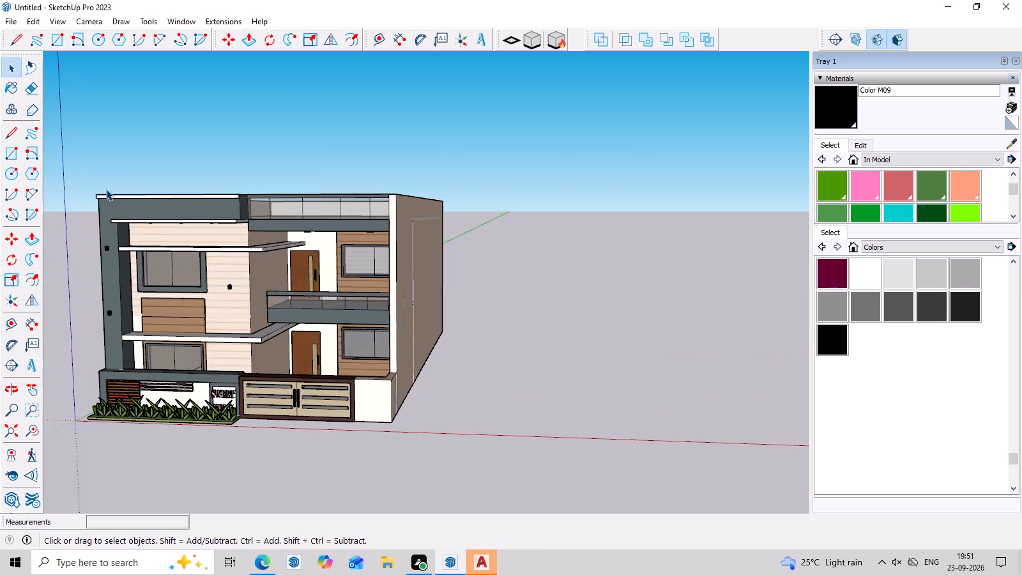
middle_click_drag(111, 176, 123, 213)
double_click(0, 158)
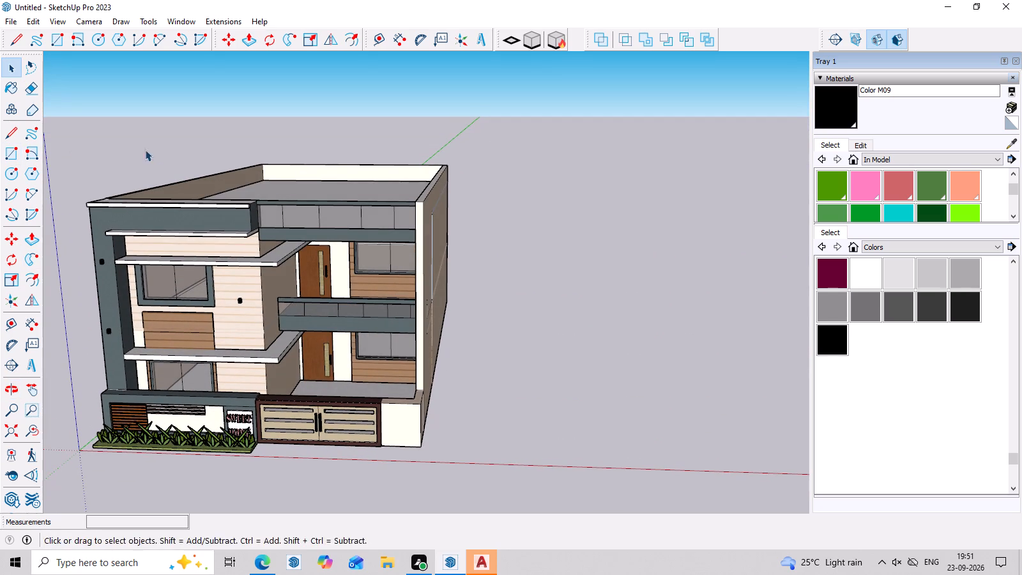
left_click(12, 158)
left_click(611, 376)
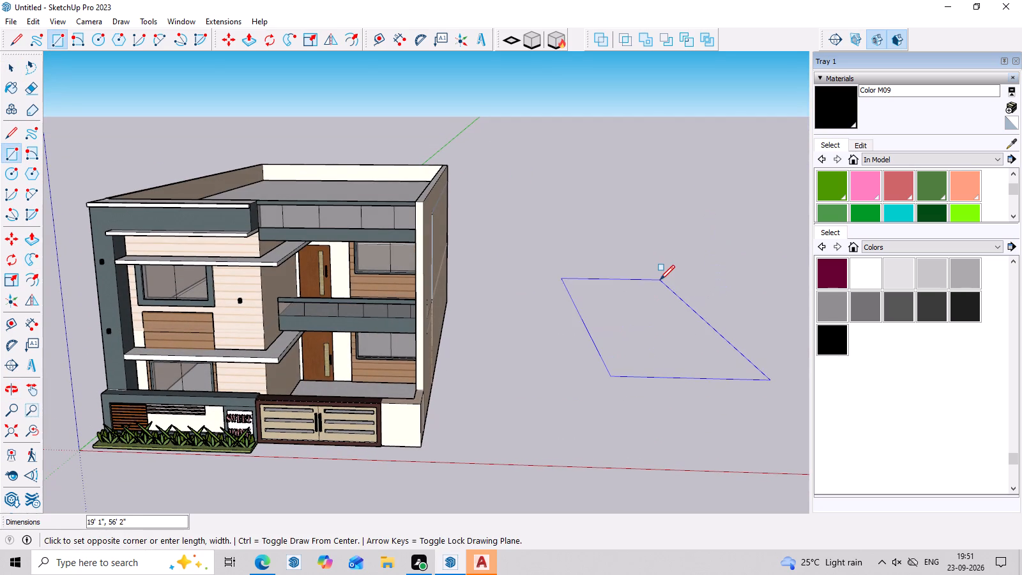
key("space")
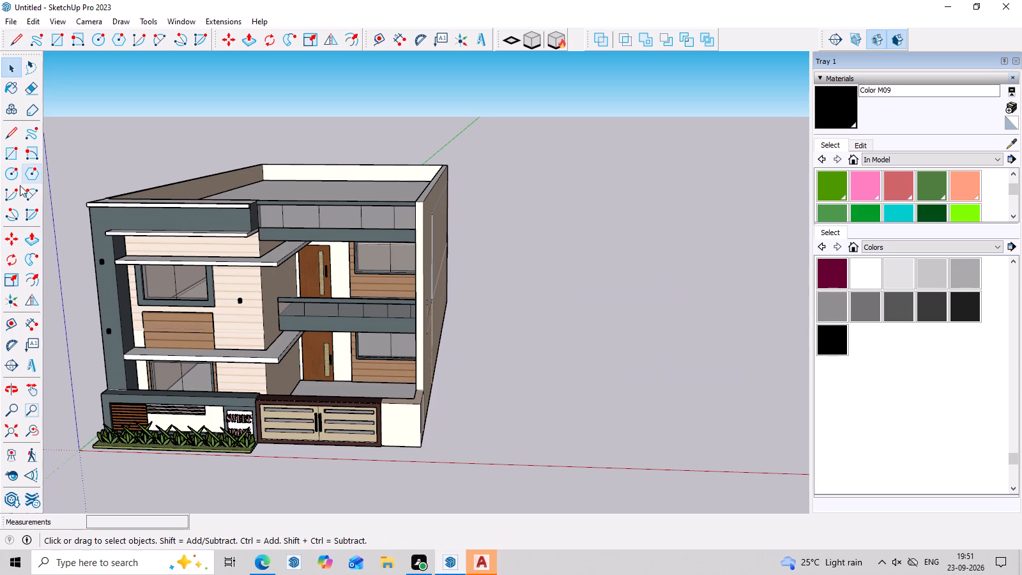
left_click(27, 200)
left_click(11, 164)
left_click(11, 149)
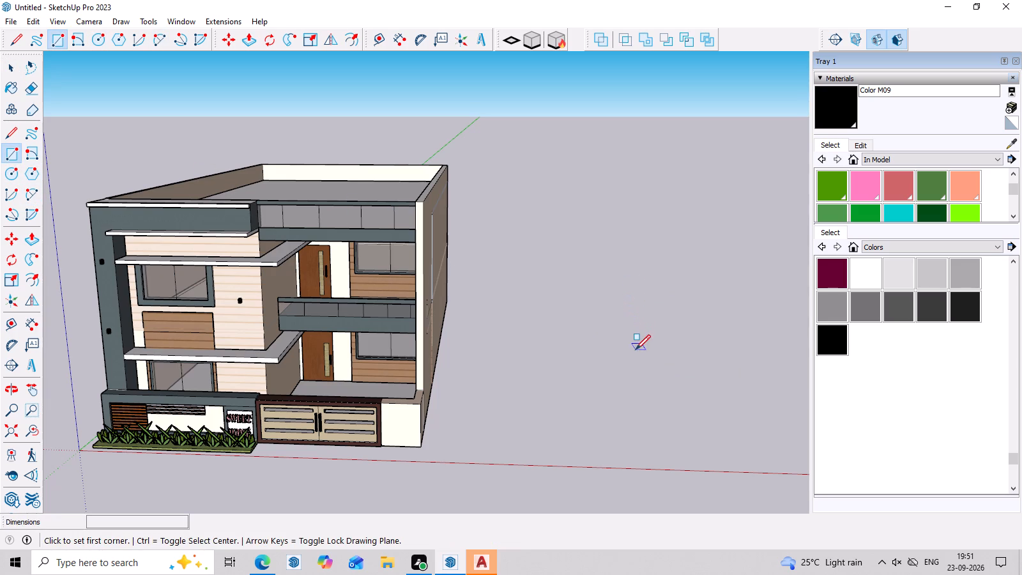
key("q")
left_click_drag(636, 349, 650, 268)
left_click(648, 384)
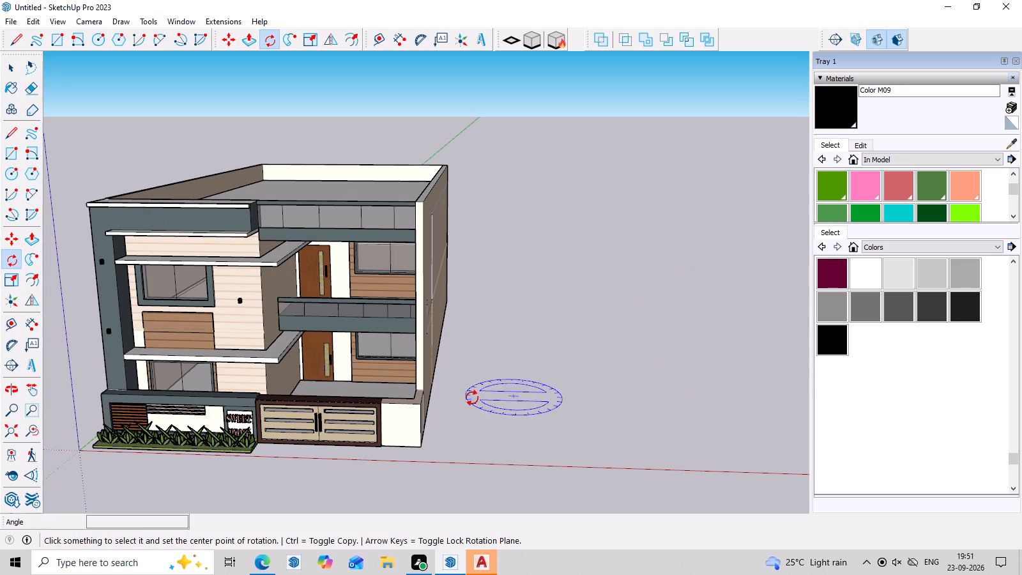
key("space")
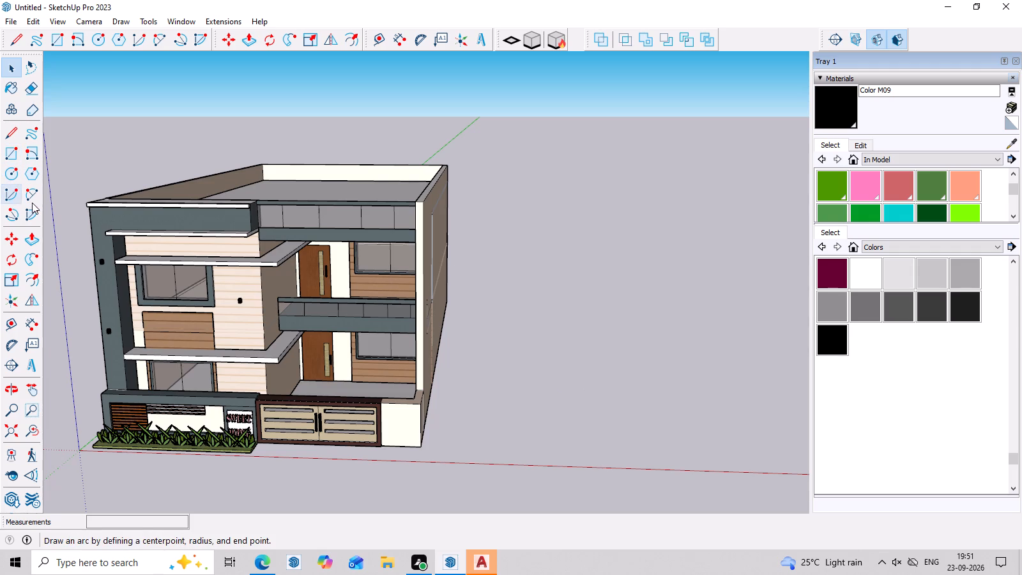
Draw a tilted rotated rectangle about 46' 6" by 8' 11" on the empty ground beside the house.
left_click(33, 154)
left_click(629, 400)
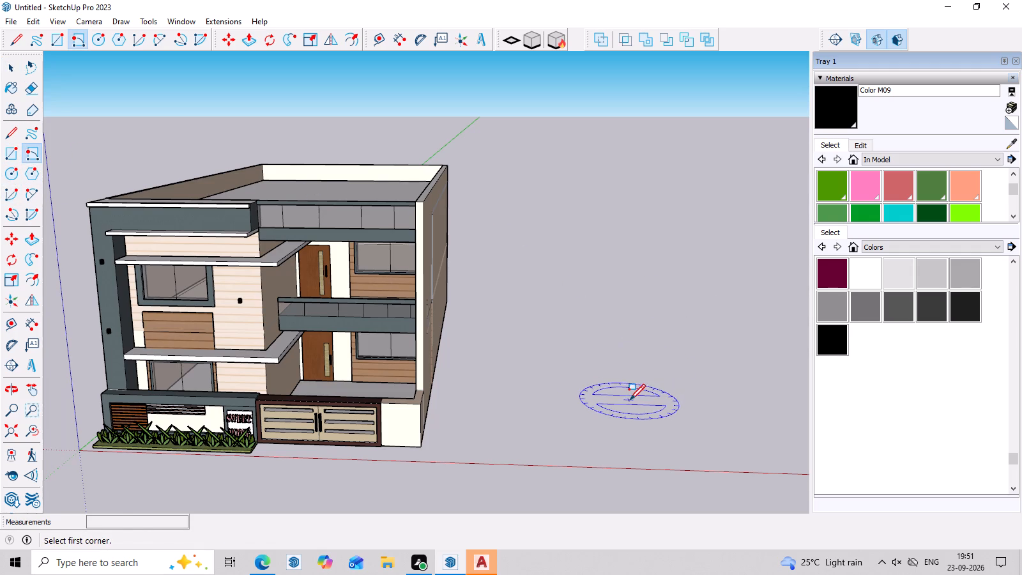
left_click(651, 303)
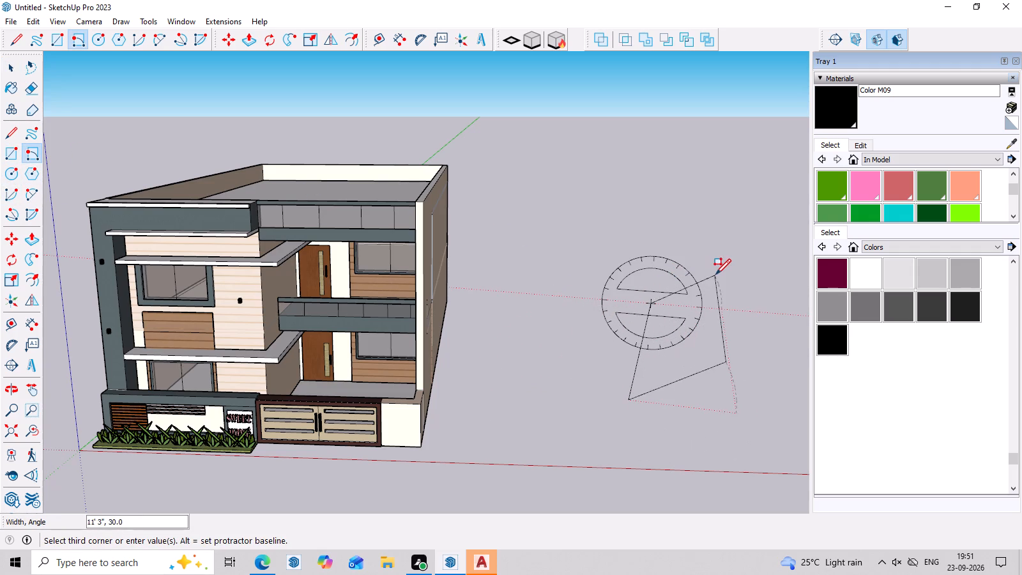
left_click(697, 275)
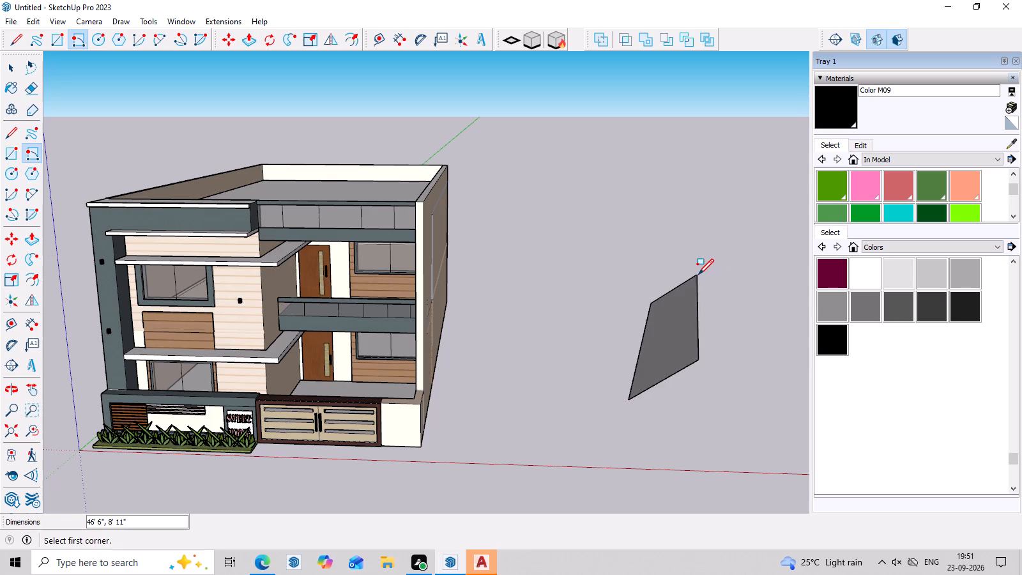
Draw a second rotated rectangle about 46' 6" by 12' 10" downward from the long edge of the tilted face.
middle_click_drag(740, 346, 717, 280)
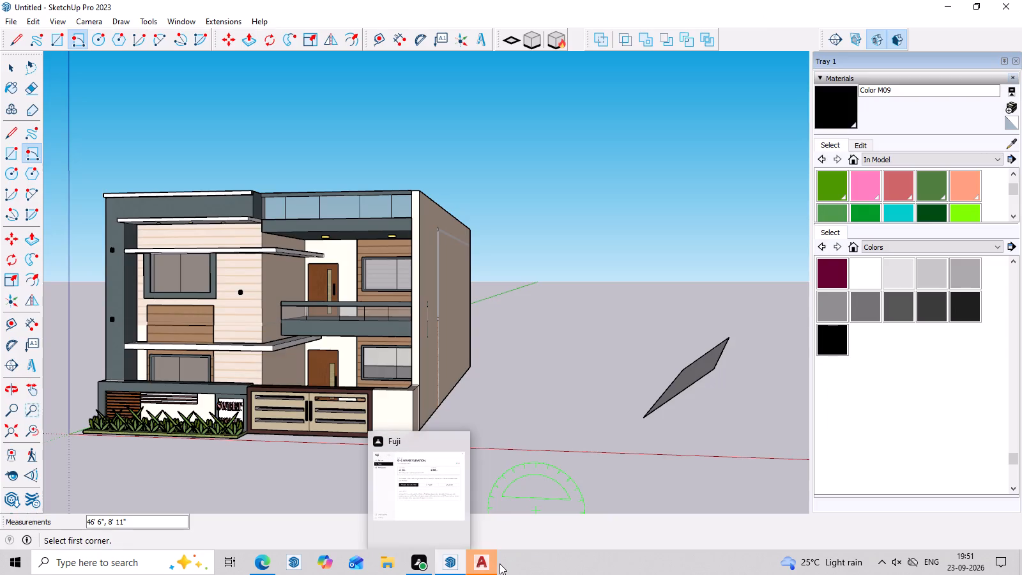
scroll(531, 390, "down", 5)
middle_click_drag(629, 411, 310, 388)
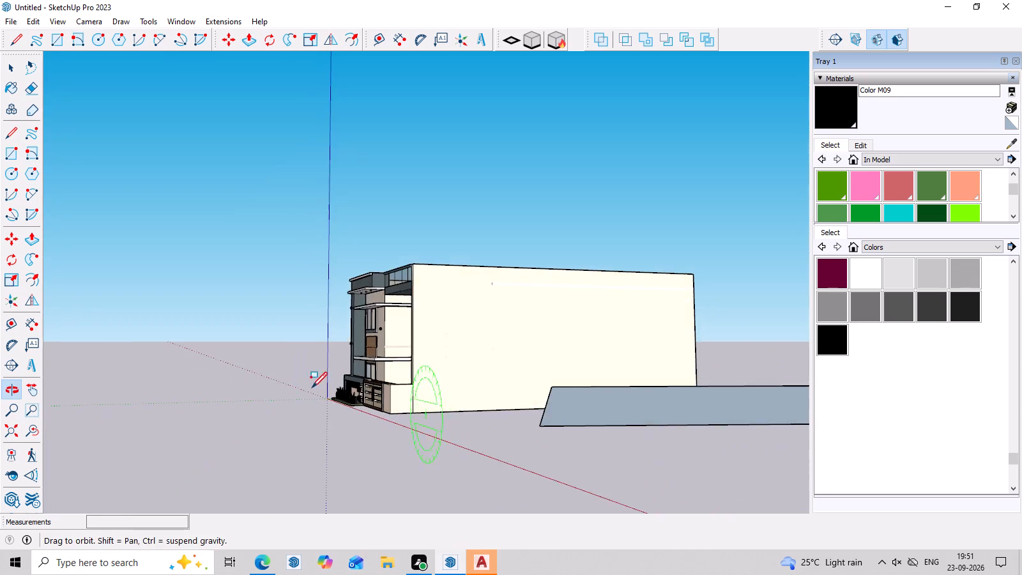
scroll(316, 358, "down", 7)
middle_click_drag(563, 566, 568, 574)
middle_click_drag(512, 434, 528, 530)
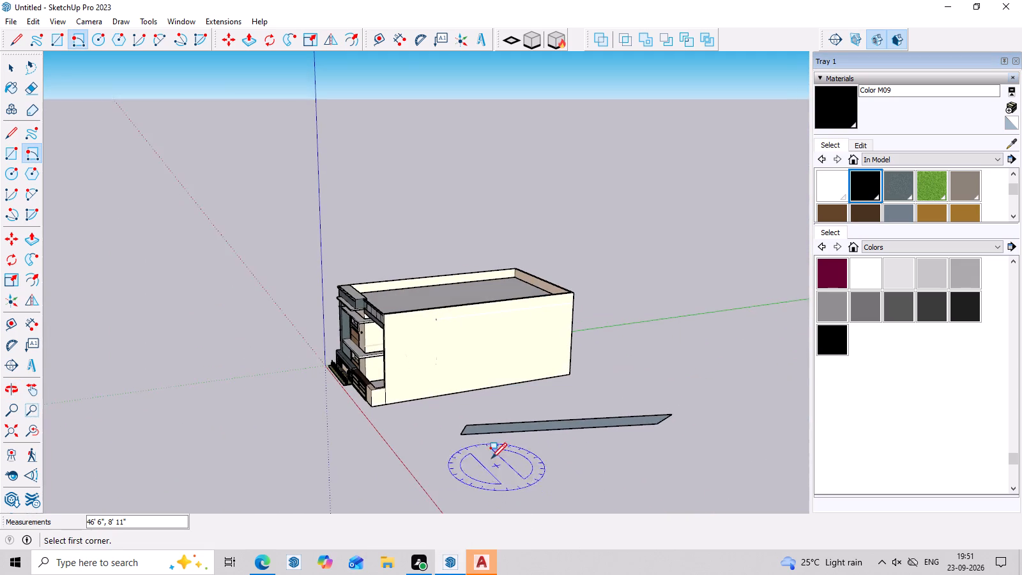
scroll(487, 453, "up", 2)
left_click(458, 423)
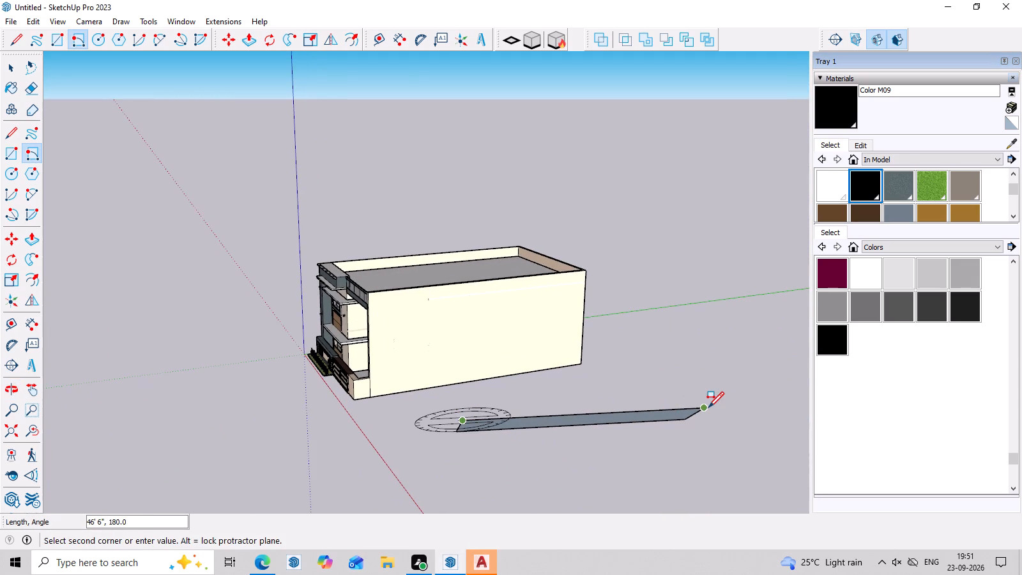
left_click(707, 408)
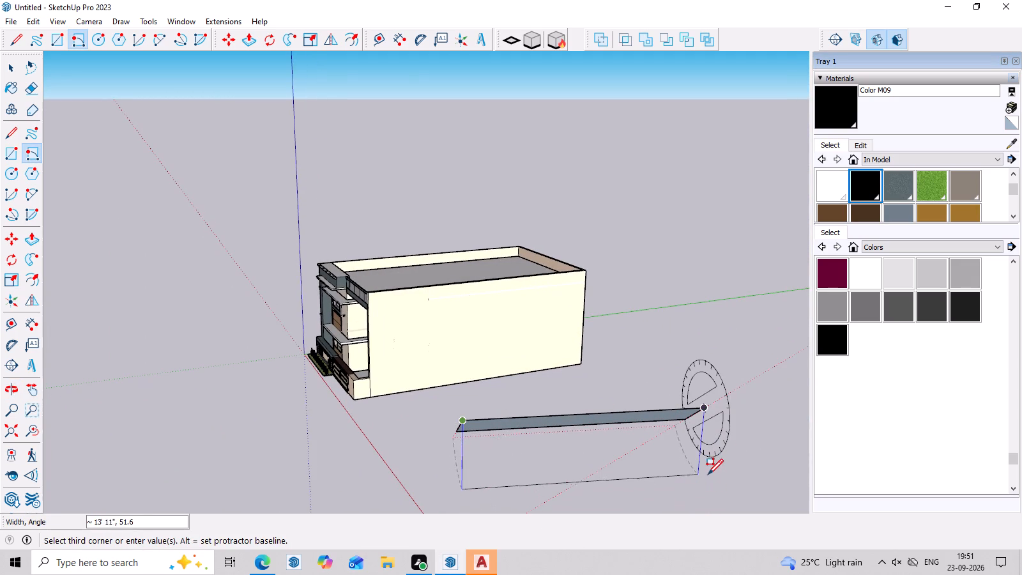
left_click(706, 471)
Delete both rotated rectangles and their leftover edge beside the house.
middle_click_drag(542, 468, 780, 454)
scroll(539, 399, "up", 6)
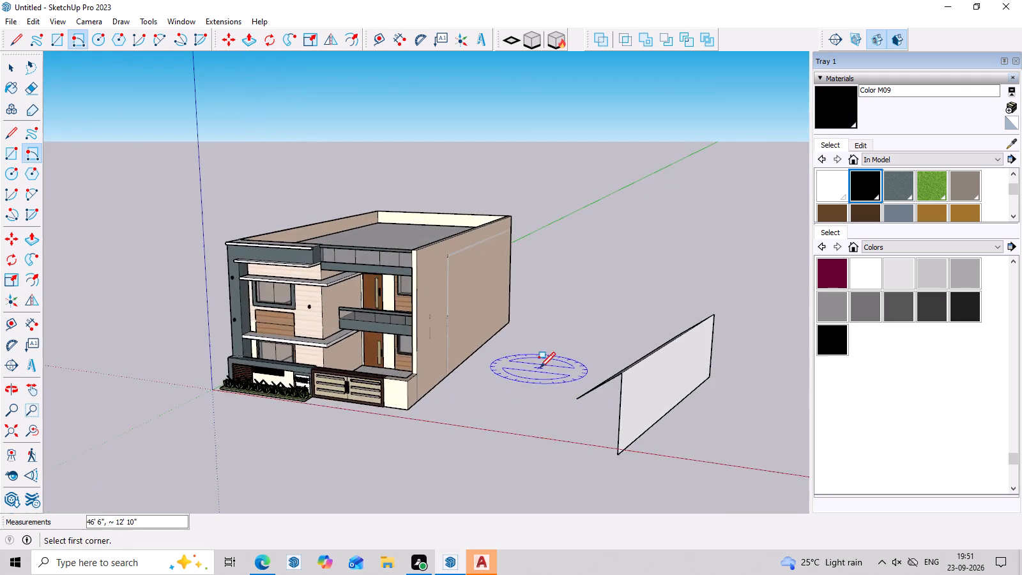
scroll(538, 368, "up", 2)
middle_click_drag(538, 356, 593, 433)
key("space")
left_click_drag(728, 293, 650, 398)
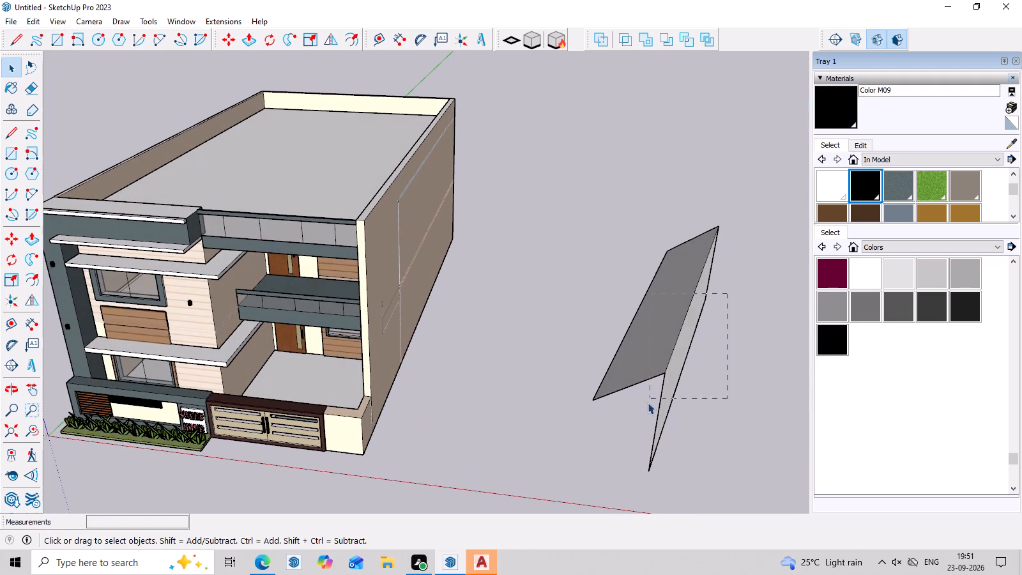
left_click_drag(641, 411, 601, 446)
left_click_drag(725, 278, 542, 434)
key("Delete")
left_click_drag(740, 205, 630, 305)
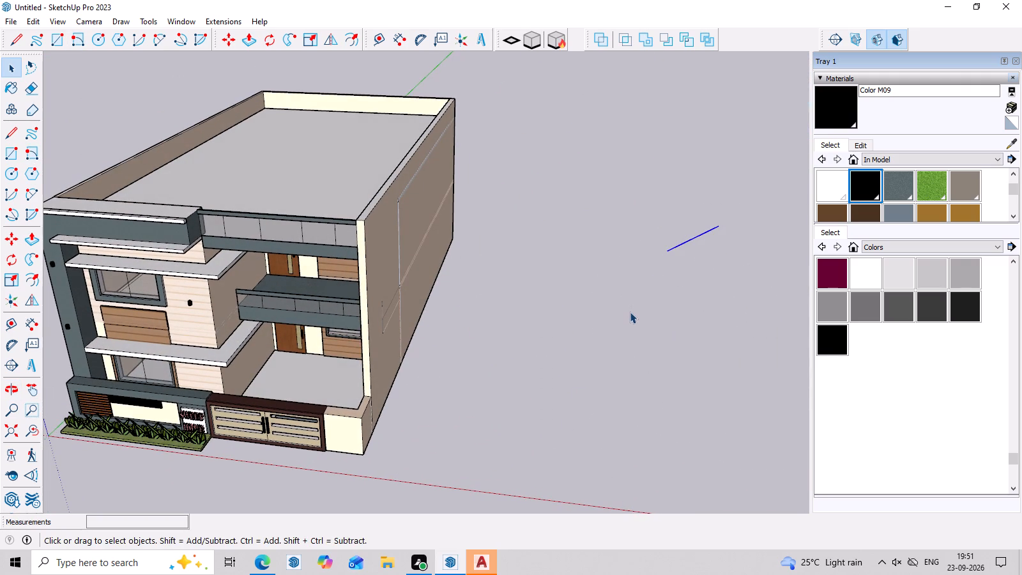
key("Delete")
Examine the house from the front at low and raised angles, including the balcony, gate and side wall.
scroll(726, 238, "down", 7)
scroll(323, 280, "up", 4)
middle_click_drag(404, 305, 415, 176)
scroll(438, 279, "up", 4)
scroll(0, 73, "down", 10)
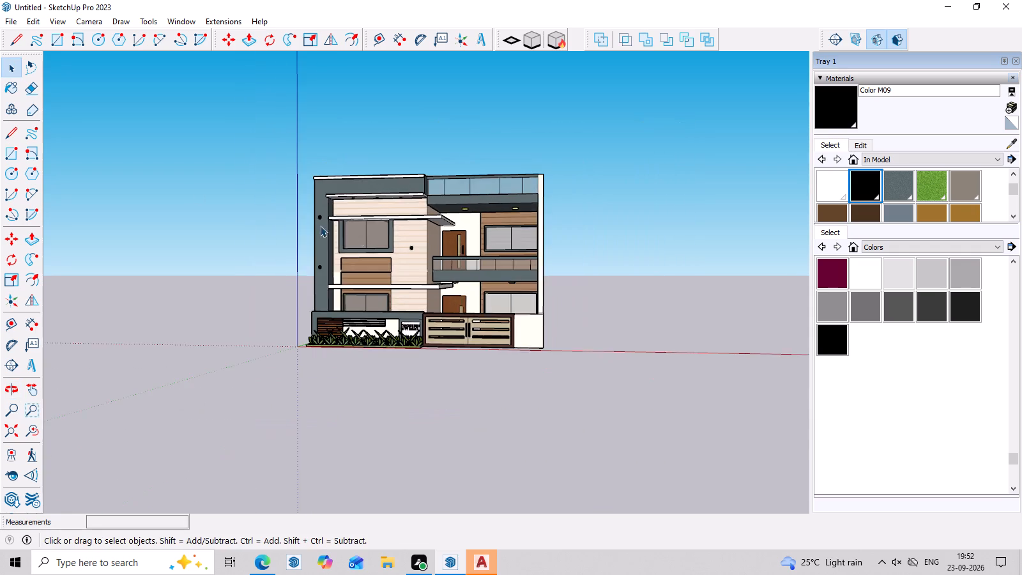
scroll(320, 226, "down", 2)
middle_click_drag(627, 275, 648, 378)
scroll(655, 322, "up", 3)
middle_click_drag(641, 372, 646, 286)
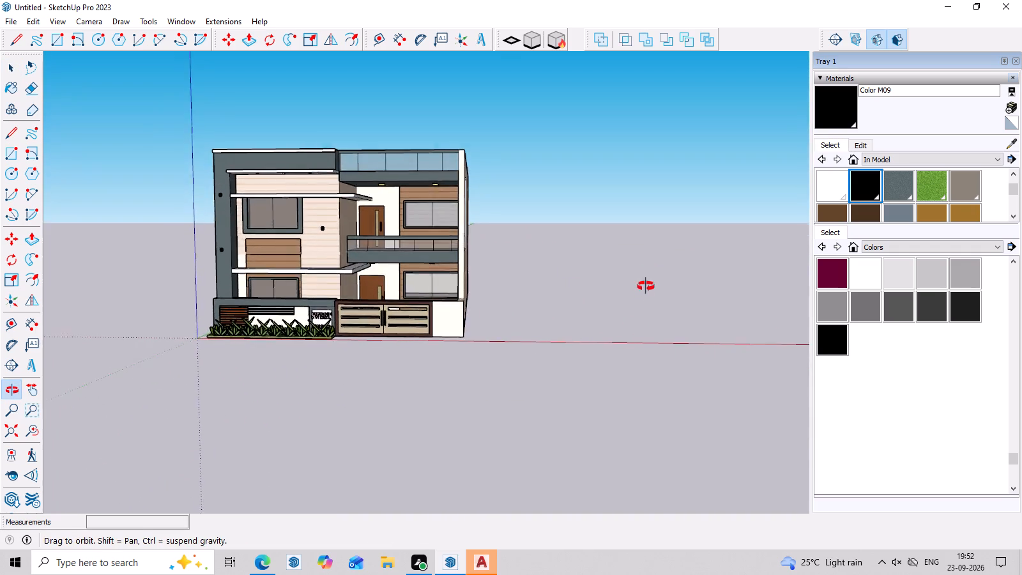
middle_click_drag(646, 286, 650, 256)
scroll(649, 323, "up", 6)
middle_click_drag(653, 301, 653, 322)
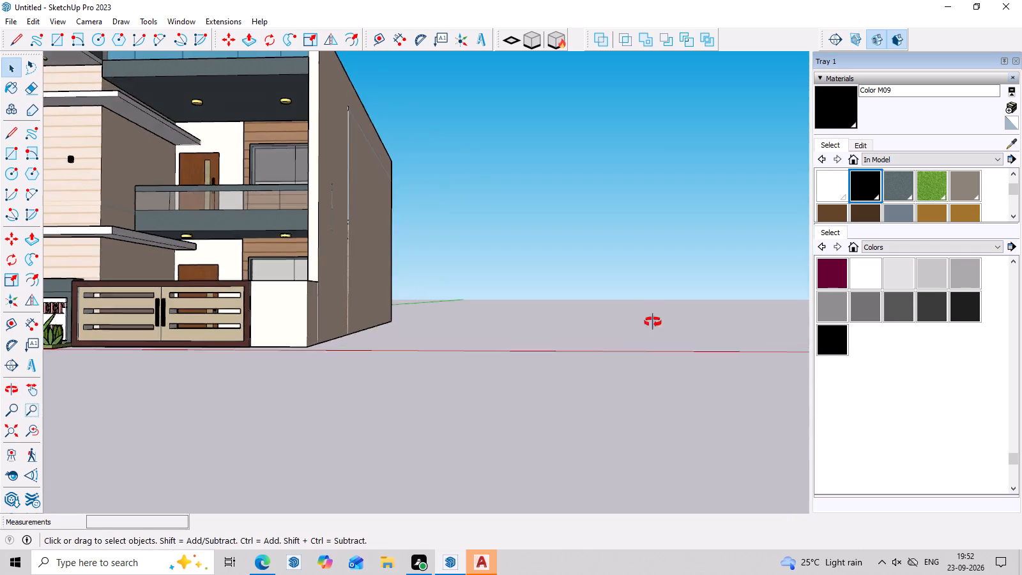
middle_click_drag(653, 322, 659, 401)
scroll(563, 289, "down", 11)
scroll(654, 250, "up", 3)
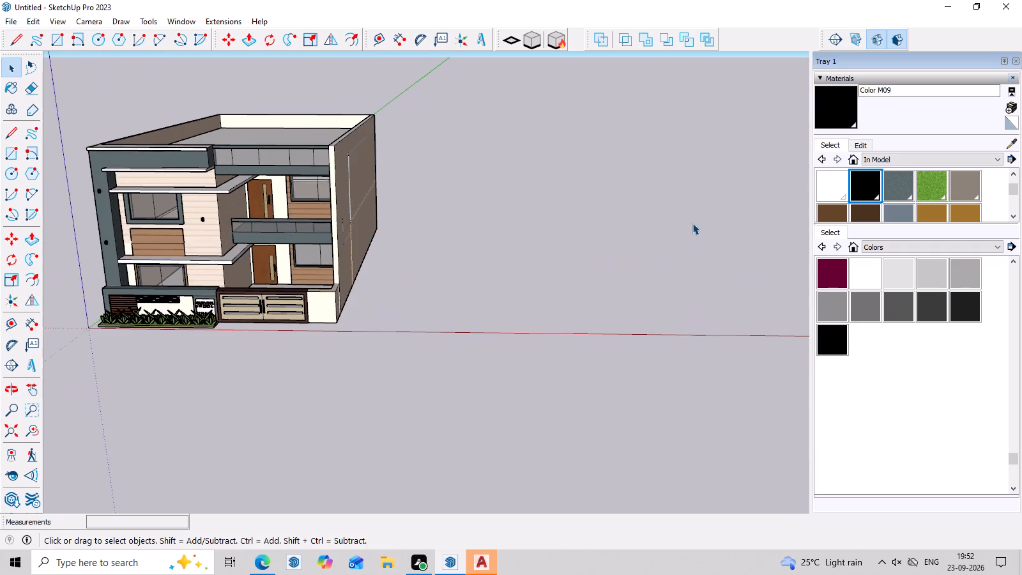
scroll(694, 222, "up", 3)
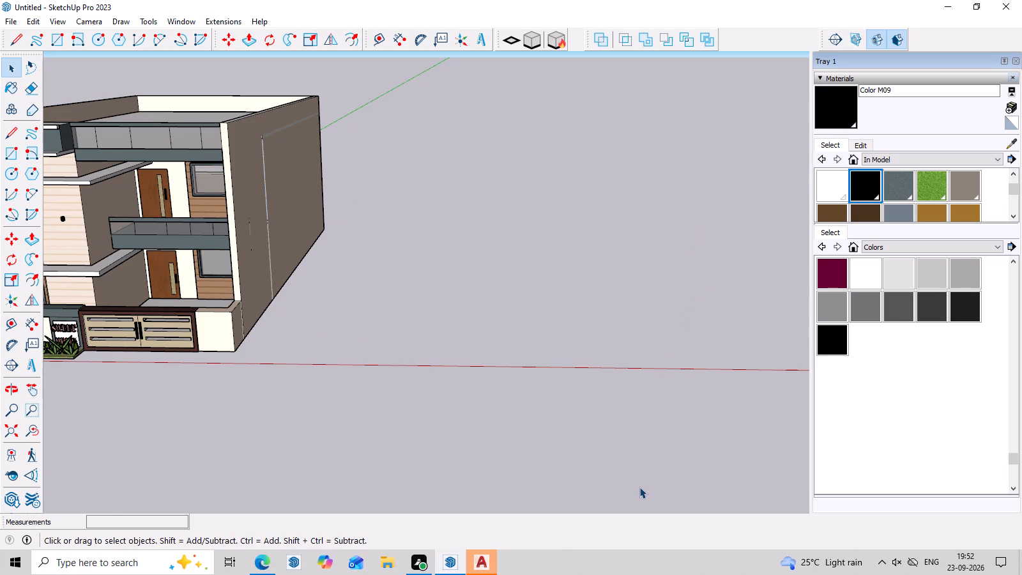
middle_click_drag(652, 356, 653, 338)
middle_click(653, 338)
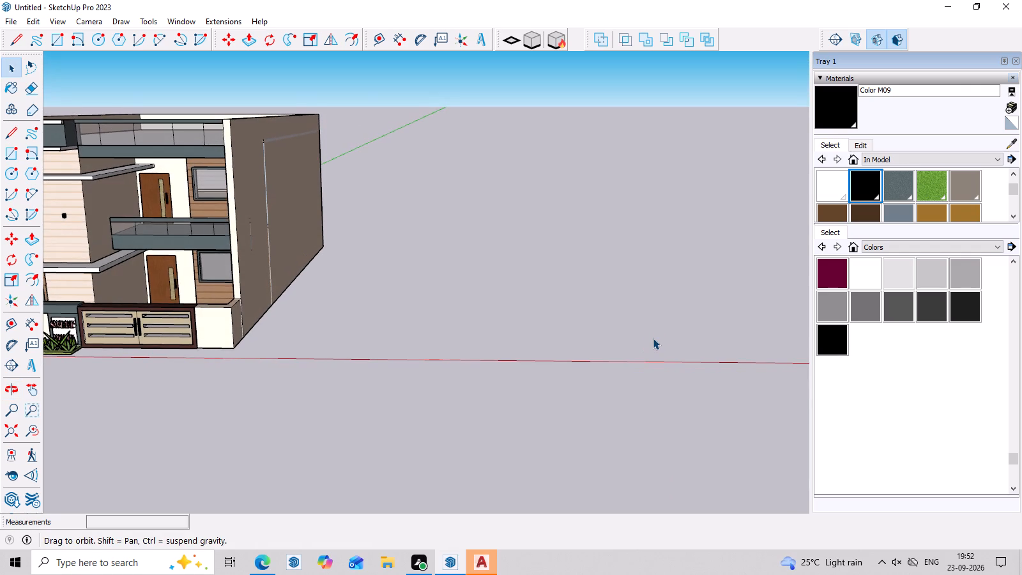
scroll(139, 321, "up", 3)
scroll(147, 245, "down", 4)
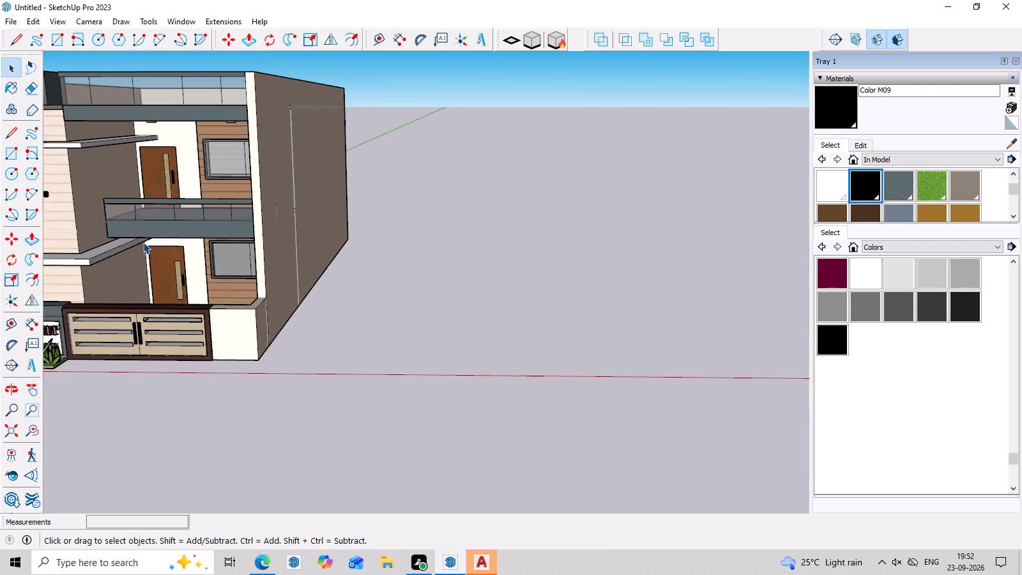
scroll(143, 242, "down", 9)
scroll(107, 297, "up", 4)
scroll(140, 360, "up", 3)
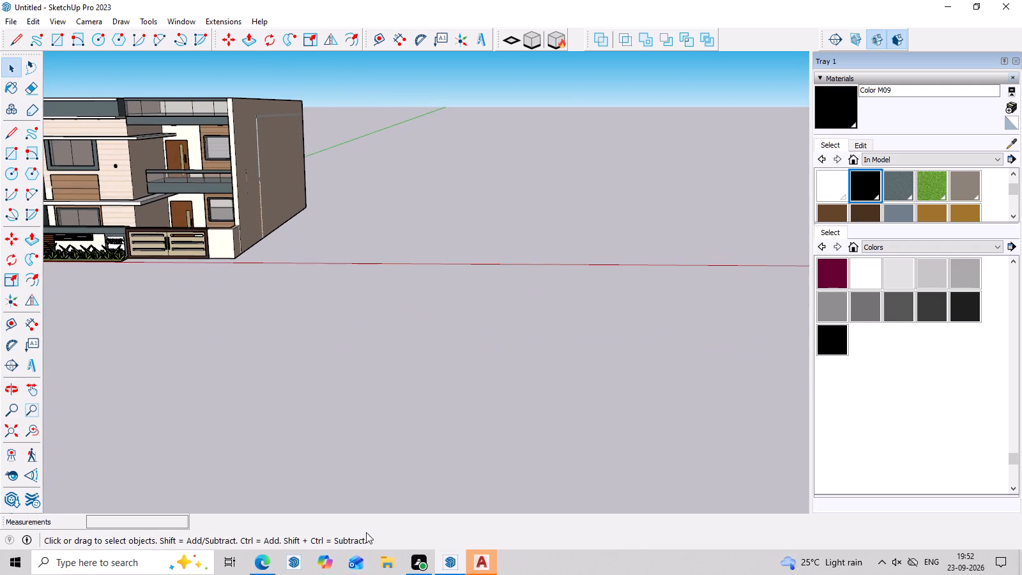
middle_click_drag(388, 528, 406, 461)
scroll(355, 340, "down", 8)
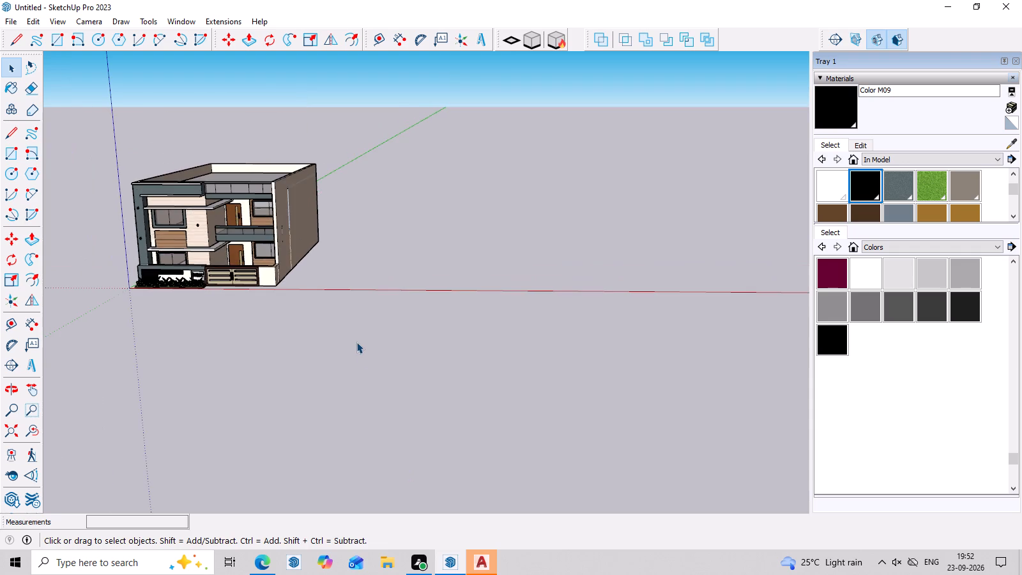
middle_click_drag(350, 442, 355, 434)
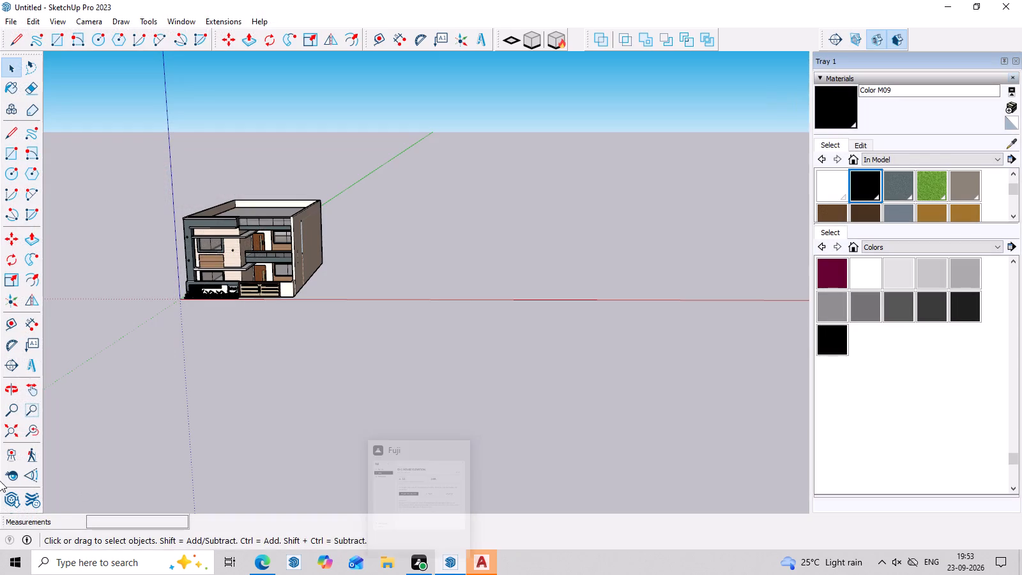
Examine the whole house from above, straight on at the front elevation, and from the side-wall corner.
middle_click_drag(170, 183, 209, 240)
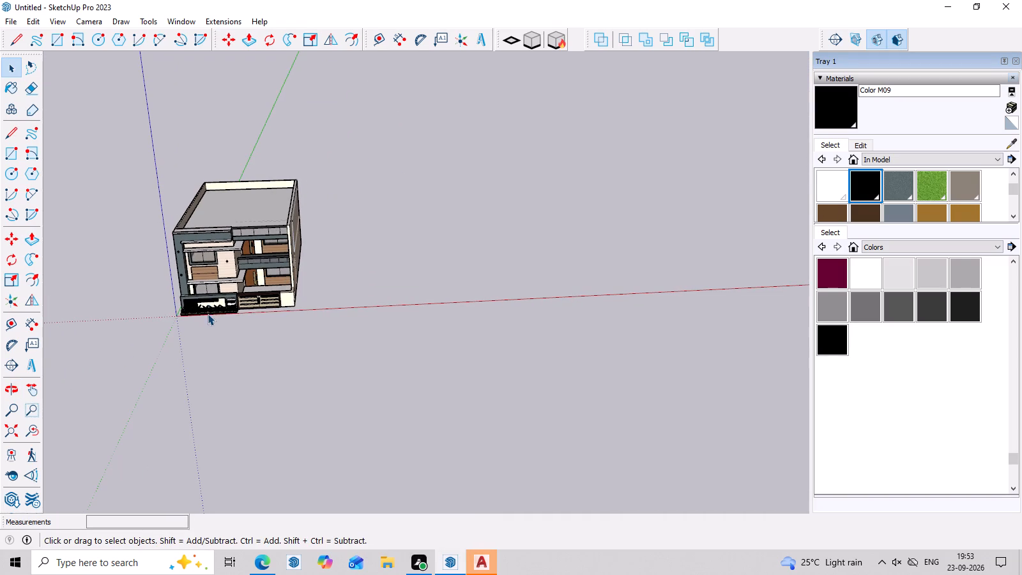
middle_click_drag(213, 330, 216, 215)
scroll(0, 258, "down", 1)
scroll(132, 188, "up", 7)
scroll(210, 190, "up", 3)
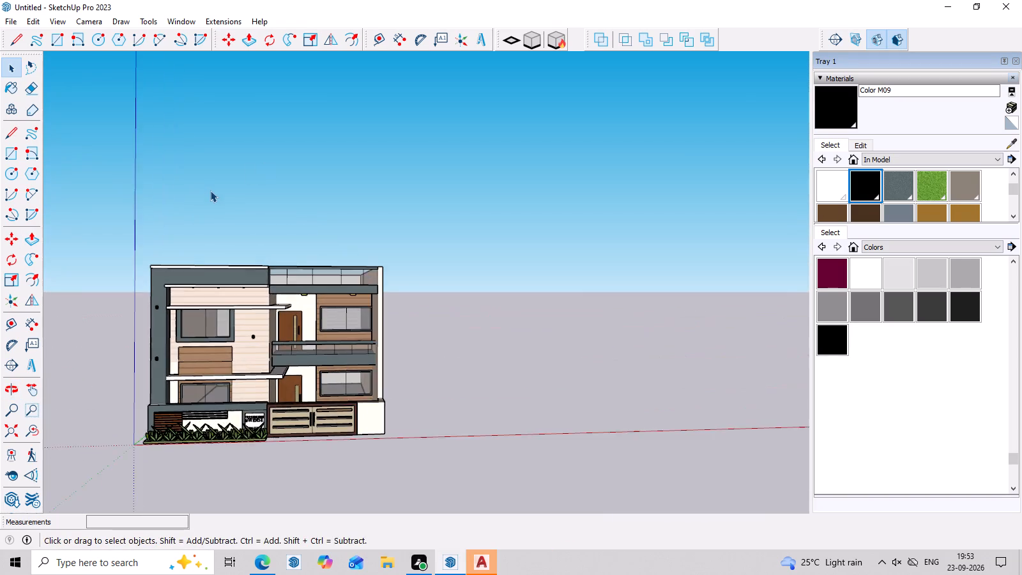
scroll(213, 174, "down", 7)
middle_click_drag(245, 321, 123, 357)
scroll(123, 357, "down", 1)
scroll(135, 329, "up", 7)
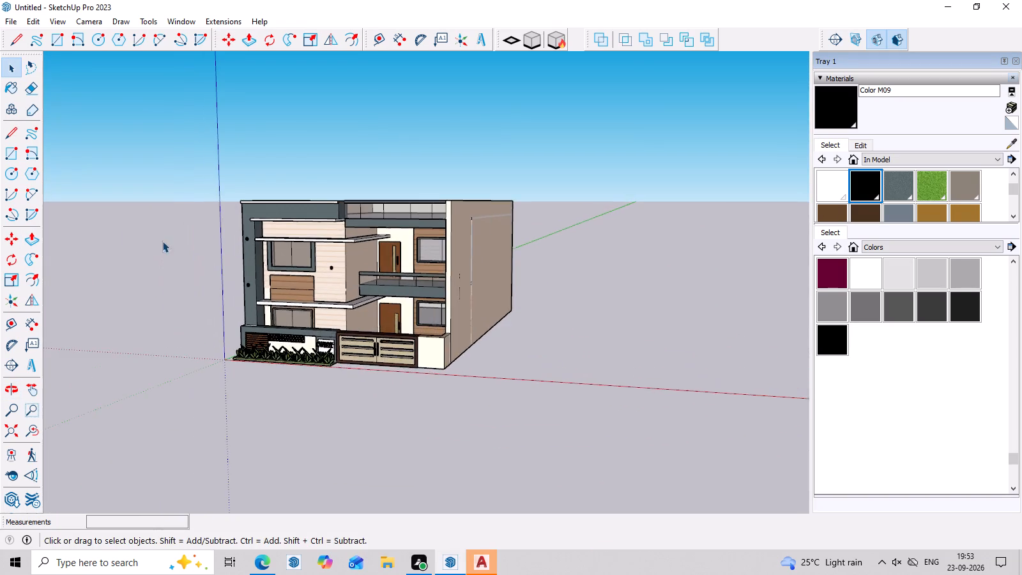
scroll(168, 218, "down", 8)
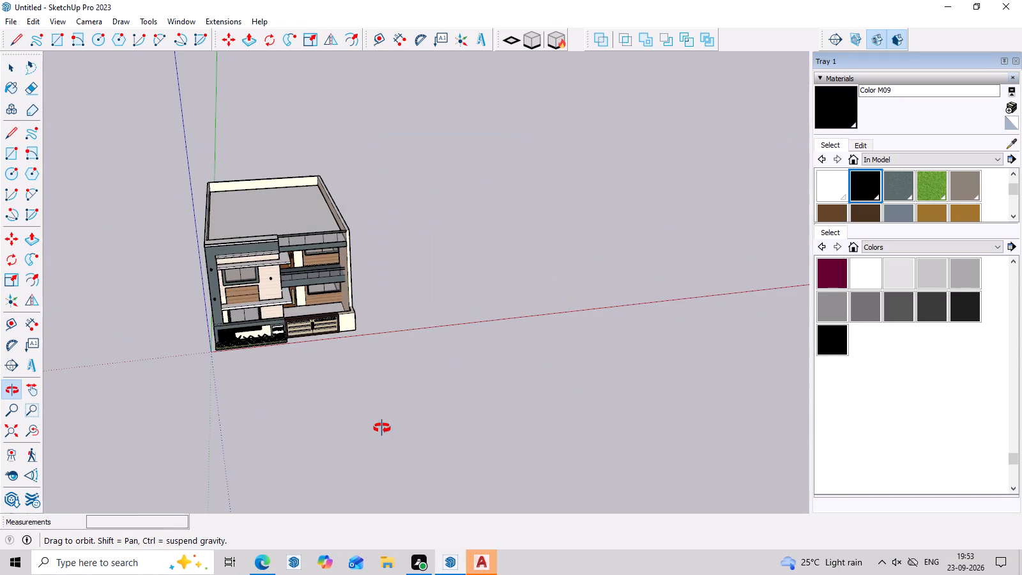
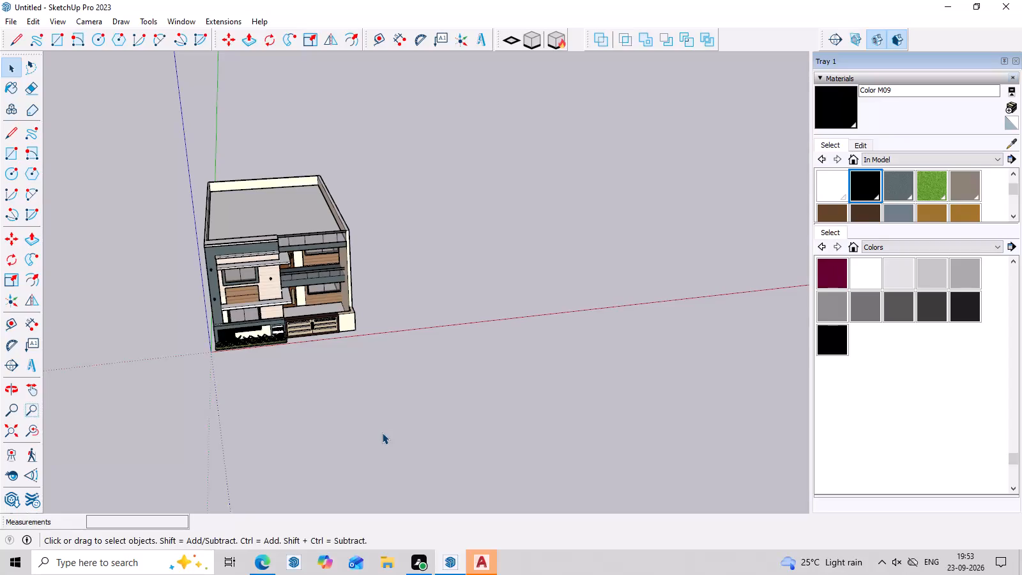
Examine the whole house from above, from underneath and from the side-wall corner, ending on a close view of the front elevation.
middle_click_drag(381, 436, 376, 408)
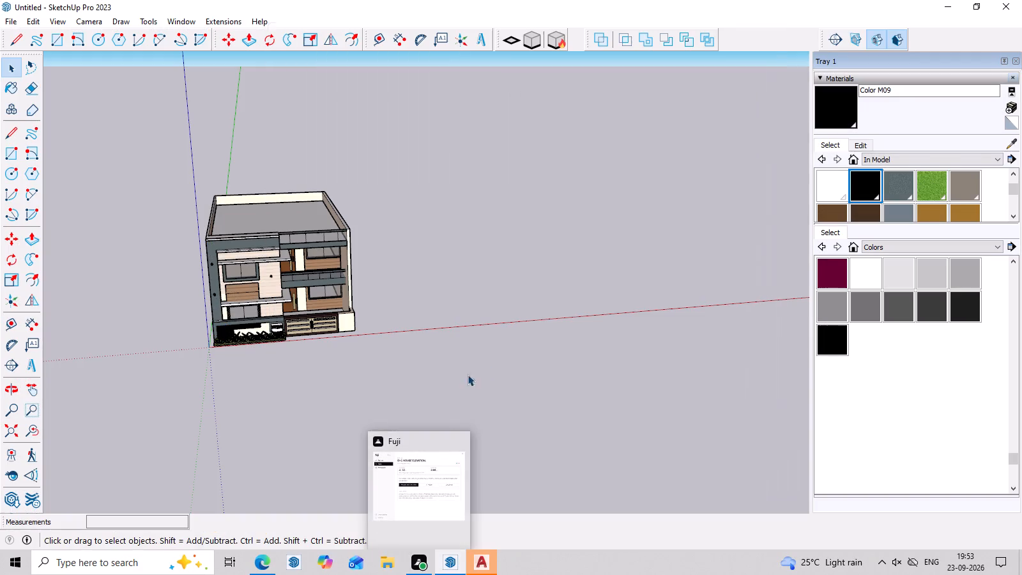
middle_click_drag(485, 369, 346, 140)
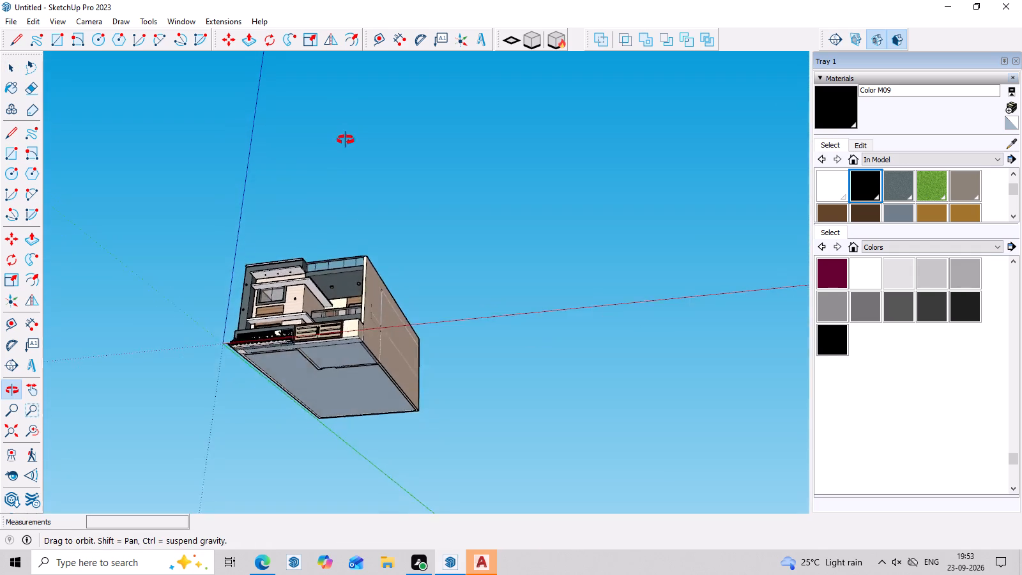
middle_click_drag(346, 140, 299, 352)
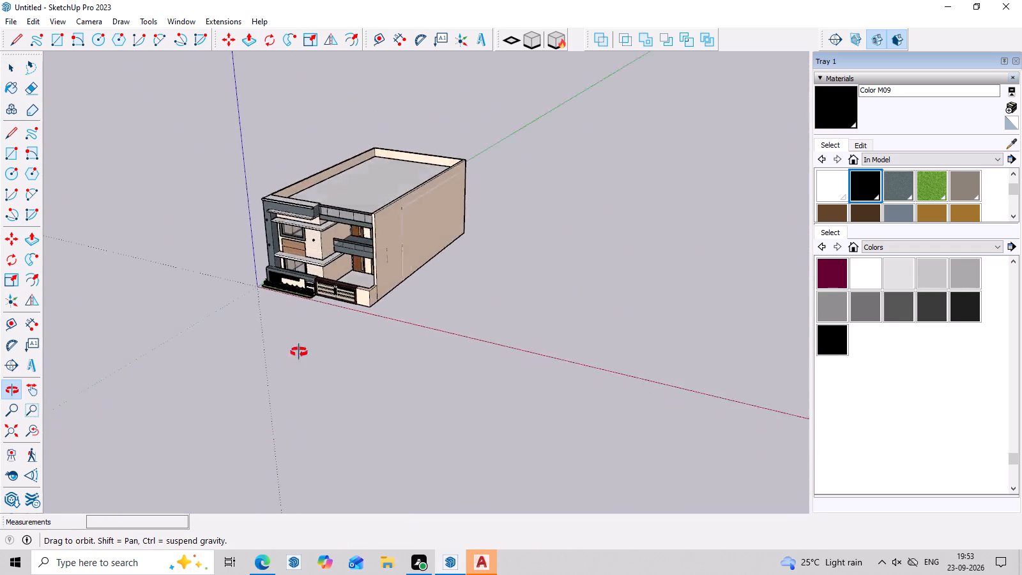
middle_click_drag(299, 352, 342, 310)
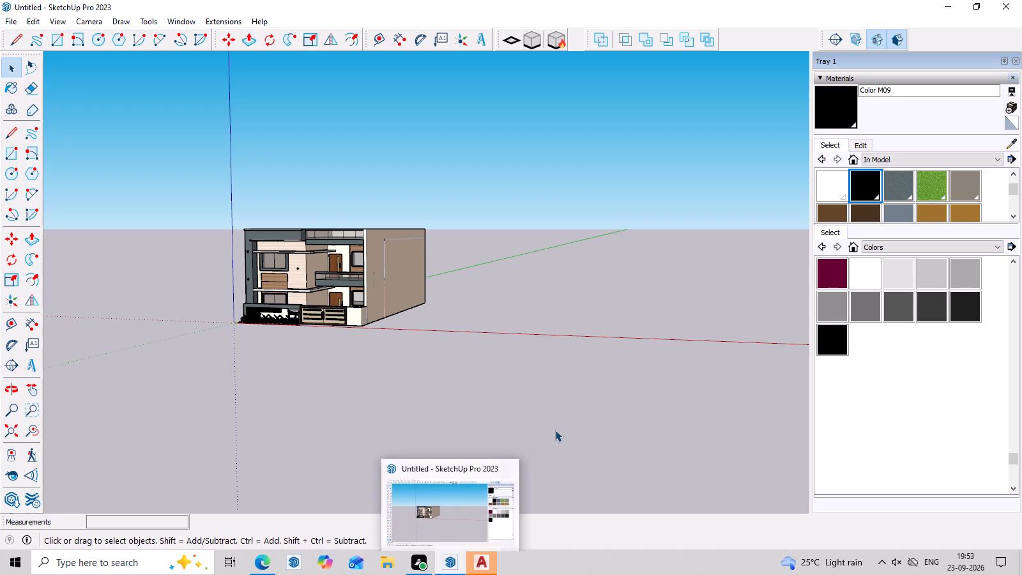
middle_click_drag(255, 291, 364, 262)
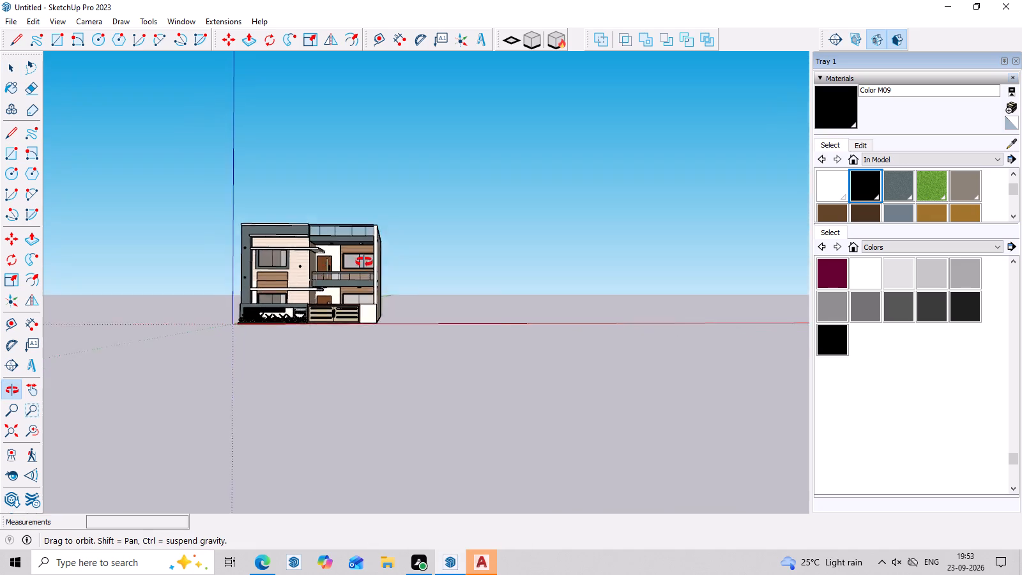
middle_click_drag(364, 262, 393, 280)
scroll(390, 246, "up", 4)
scroll(303, 173, "down", 1)
scroll(303, 173, "up", 3)
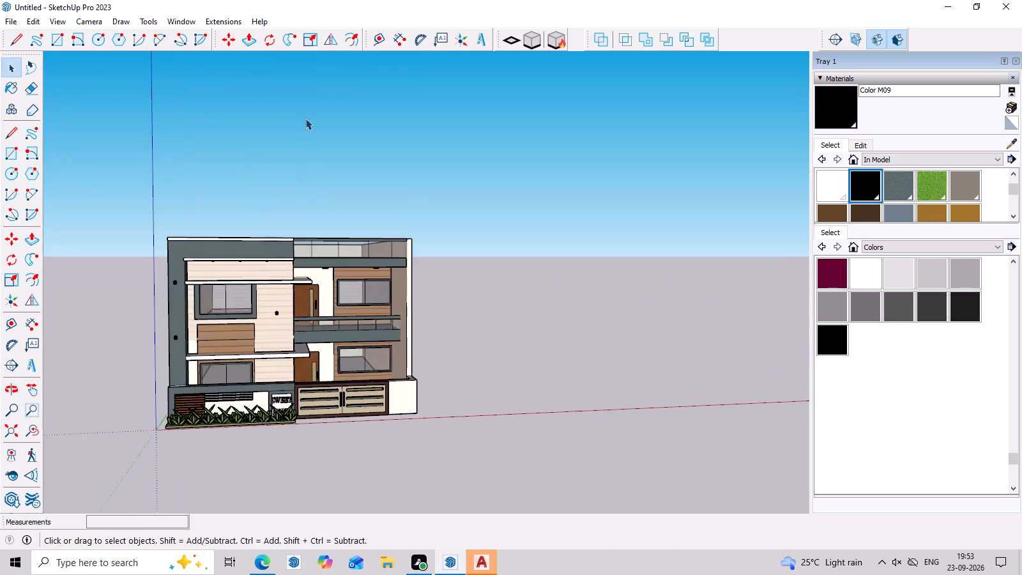
scroll(305, 118, "down", 8)
middle_click_drag(450, 399, 303, 438)
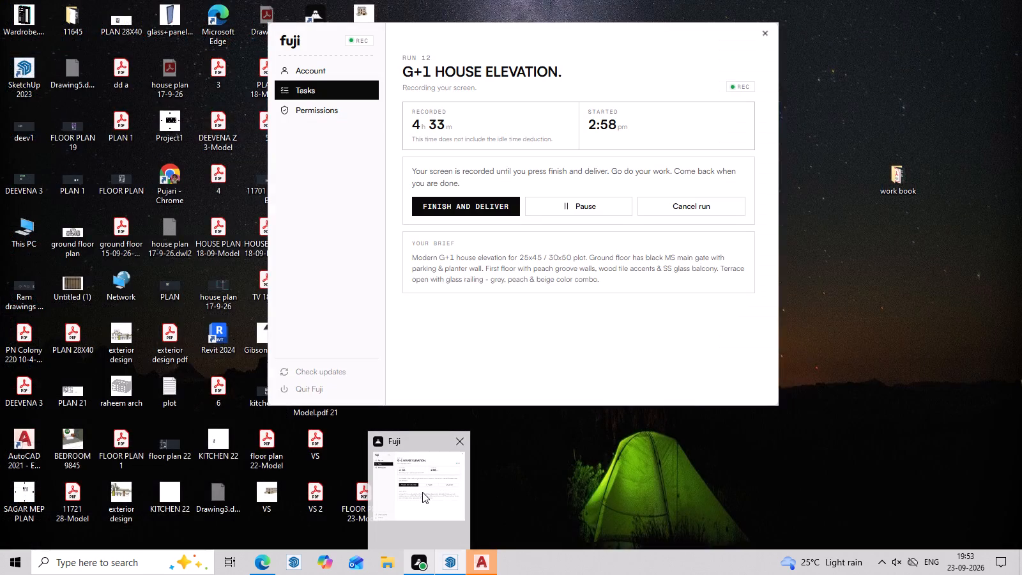
middle_click_drag(346, 245, 475, 224)
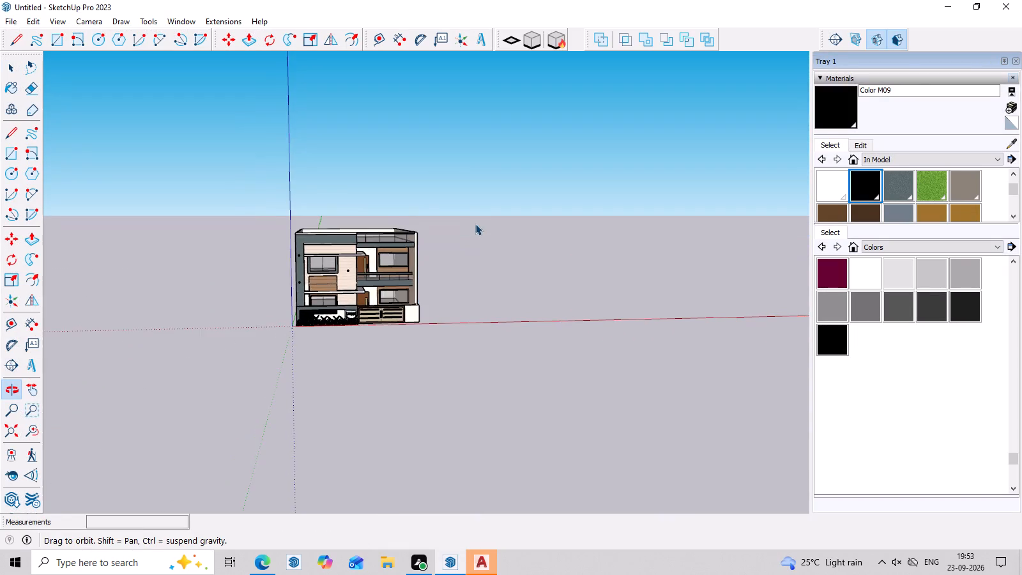
scroll(337, 295, "up", 8)
scroll(432, 340, "up", 2)
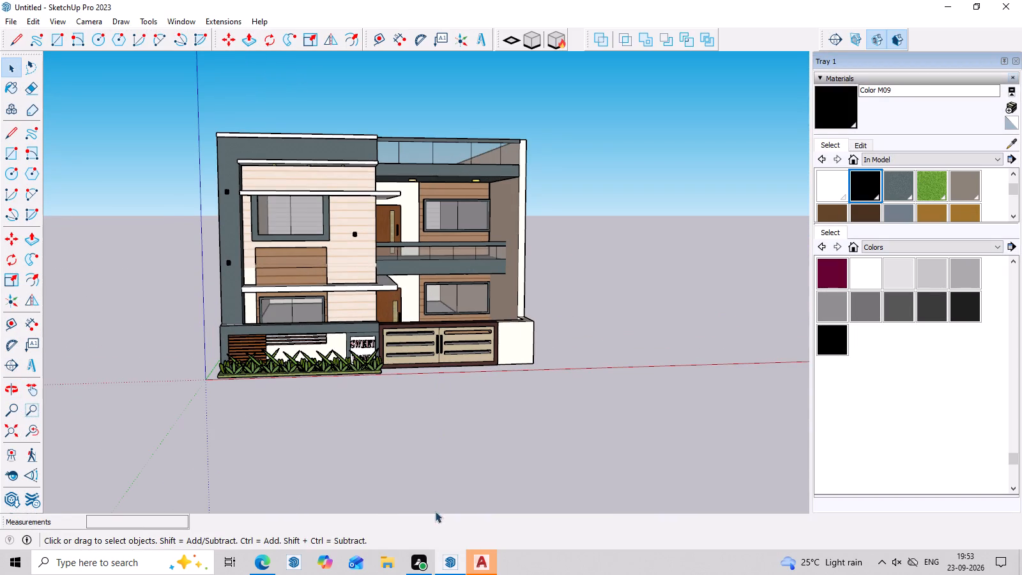
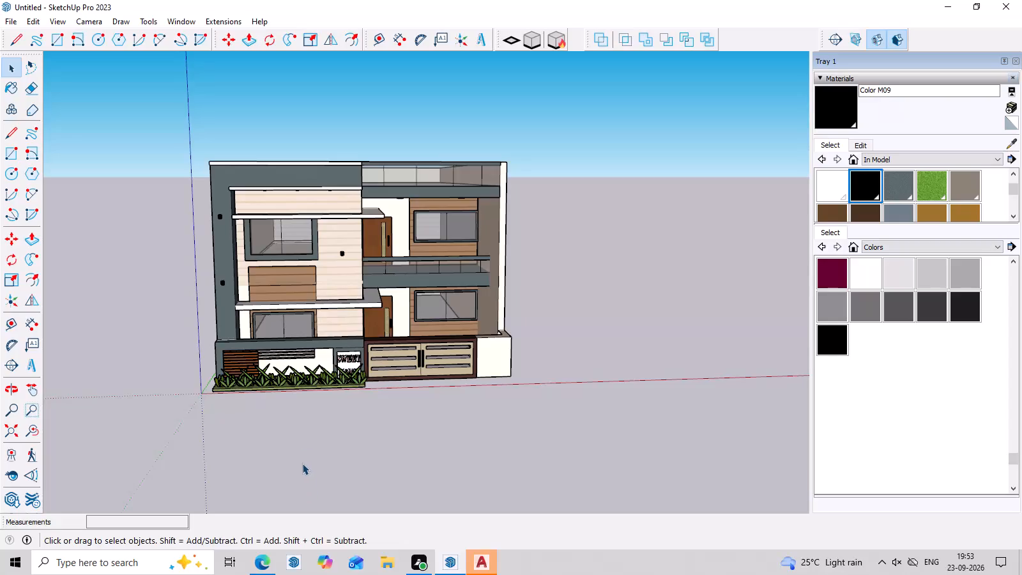
Examine the front elevation at eye level, from above the roof and from a low angle.
scroll(236, 270, "up", 2)
middle_click_drag(254, 373, 254, 406)
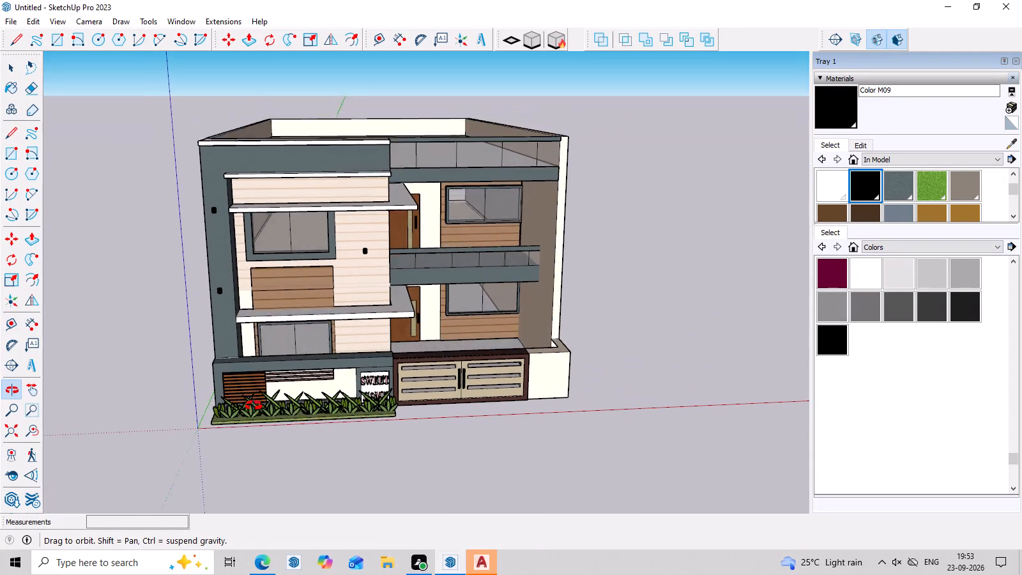
middle_click_drag(254, 406, 233, 447)
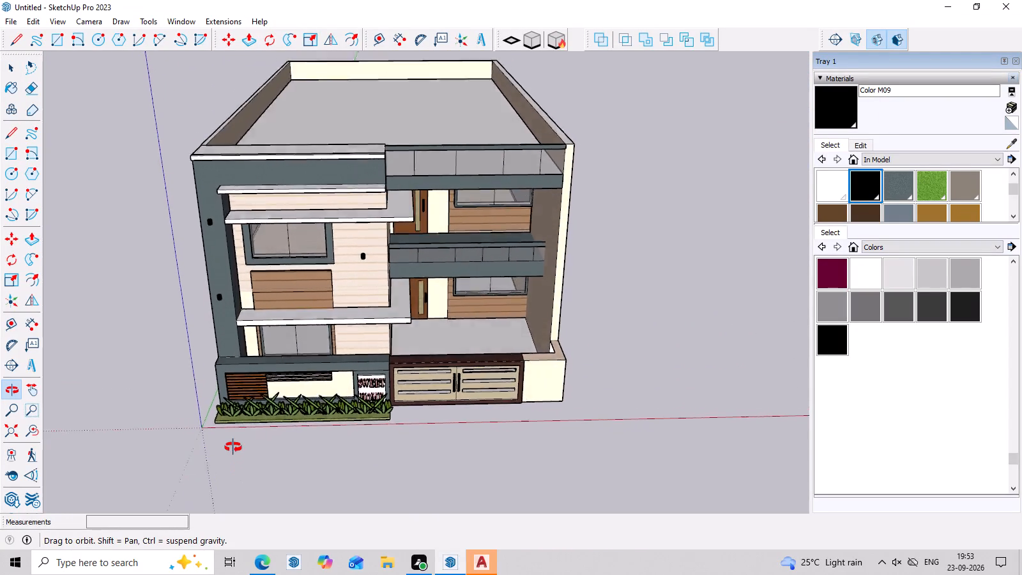
middle_click_drag(233, 447, 227, 258)
middle_click_drag(233, 323, 233, 369)
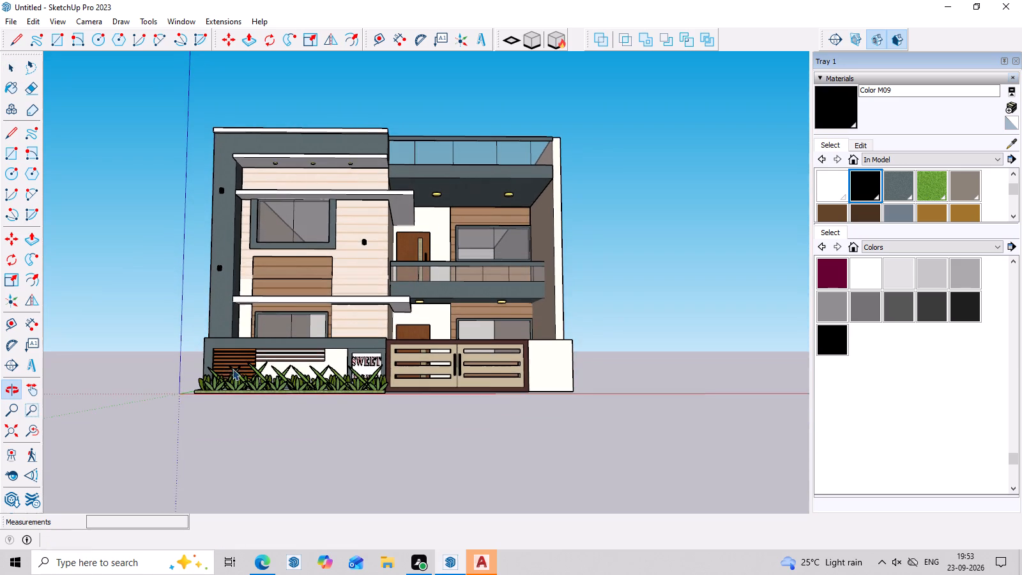
scroll(234, 348, "up", 3)
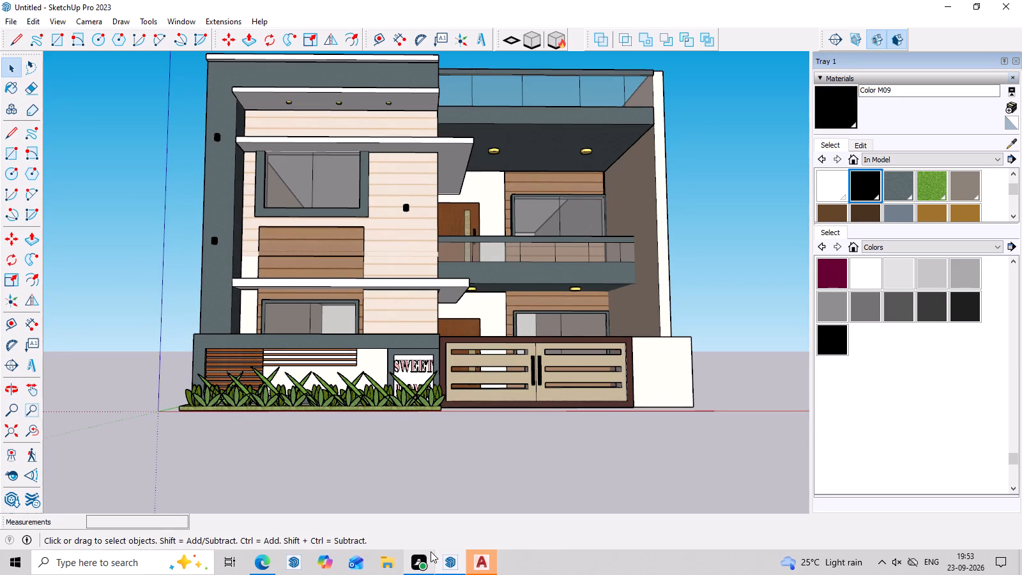
middle_click_drag(597, 452, 600, 464)
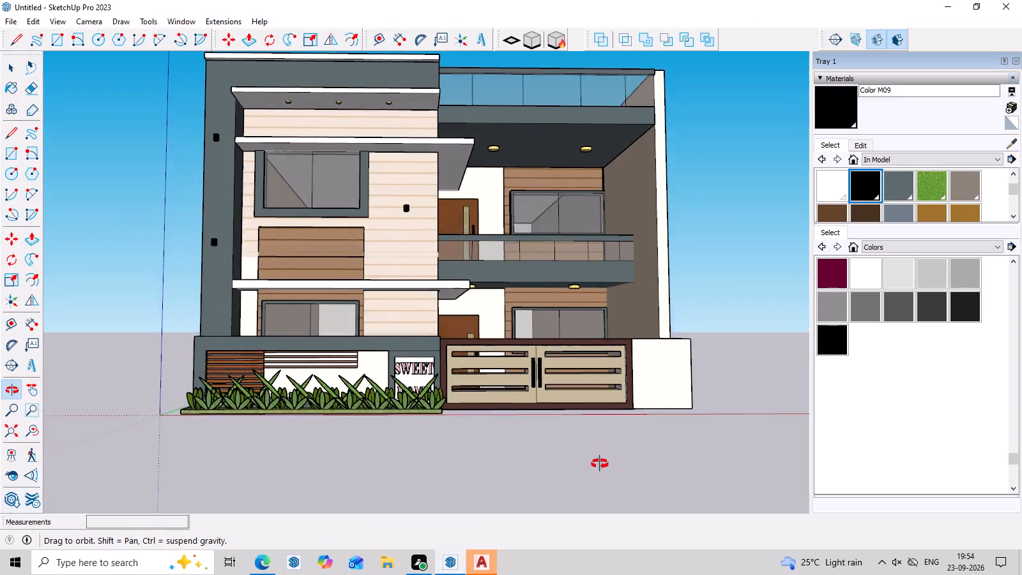
middle_click_drag(600, 464, 600, 482)
scroll(602, 431, "down", 7)
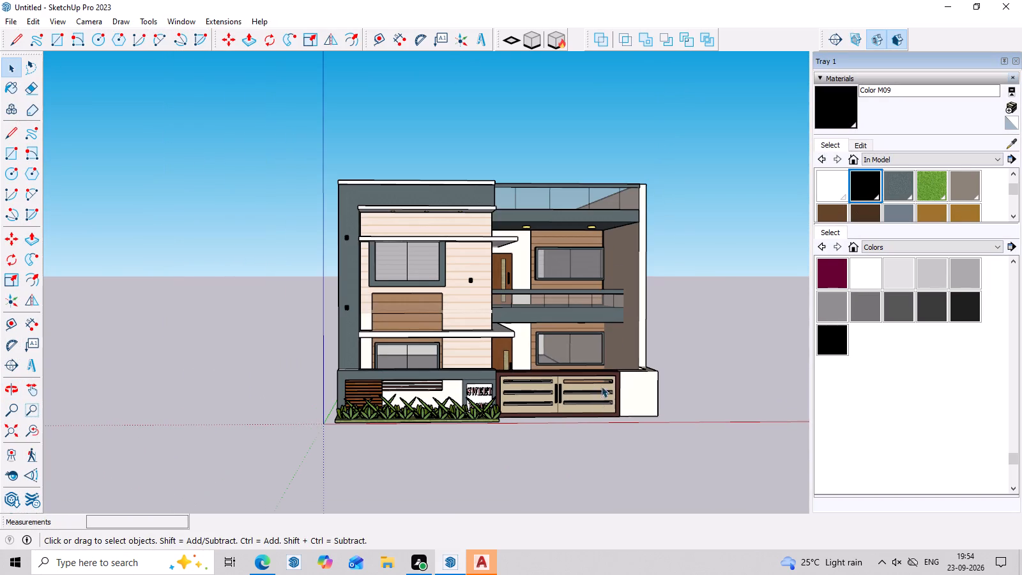
scroll(664, 192, "up", 3)
scroll(664, 191, "down", 3)
Examine the whole house from the side-wall corner, over the roof terrace and from underneath the base.
middle_click_drag(651, 326, 644, 375)
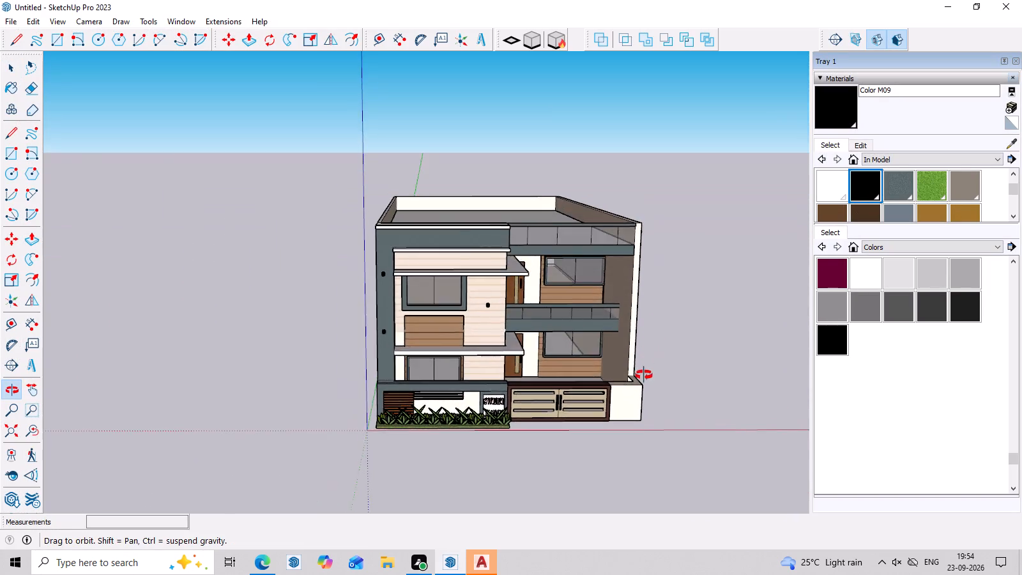
middle_click_drag(644, 375, 388, 417)
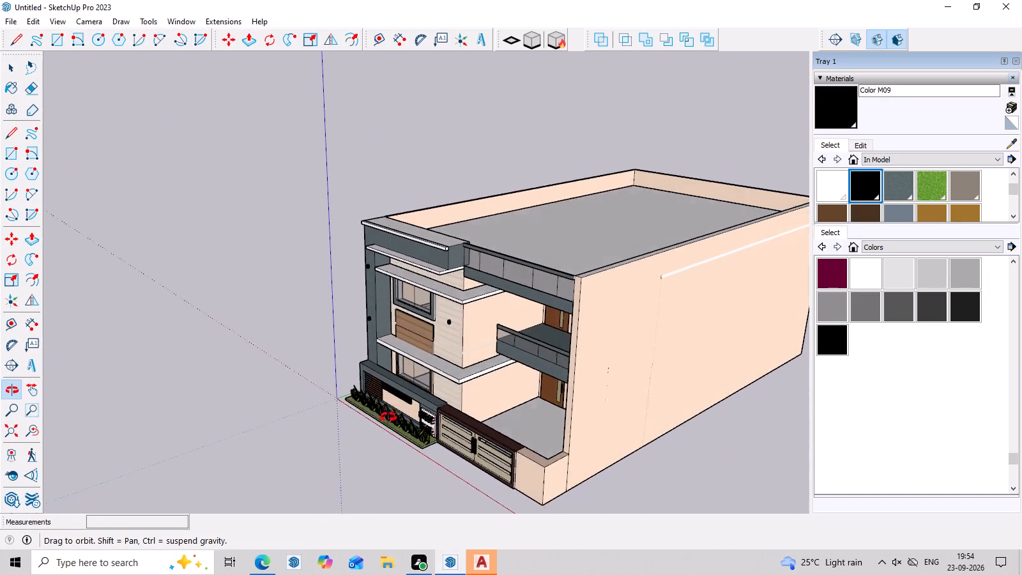
middle_click_drag(388, 417, 399, 394)
middle_click_drag(419, 382, 683, 463)
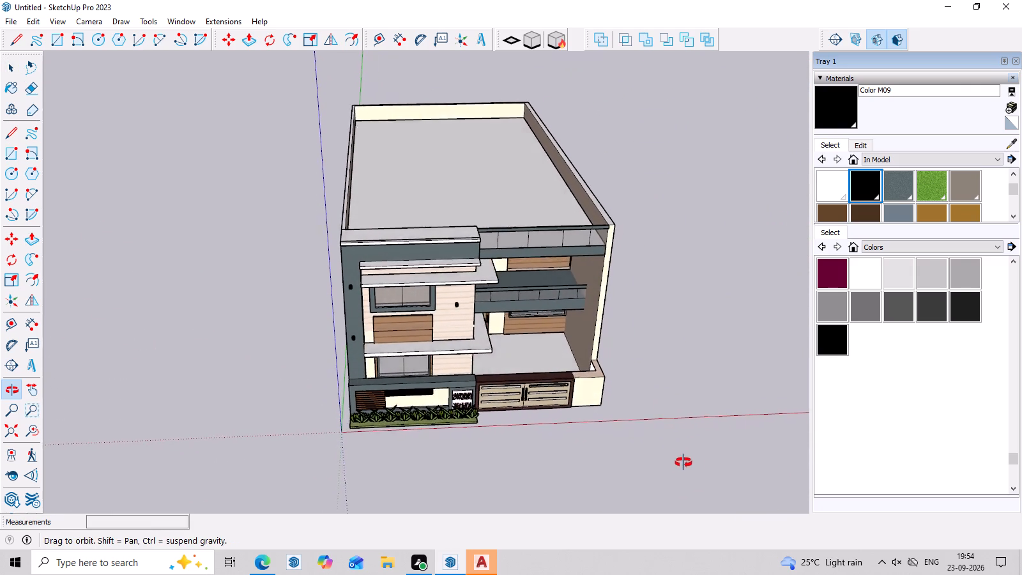
middle_click_drag(683, 463, 683, 473)
middle_click_drag(683, 479, 653, 209)
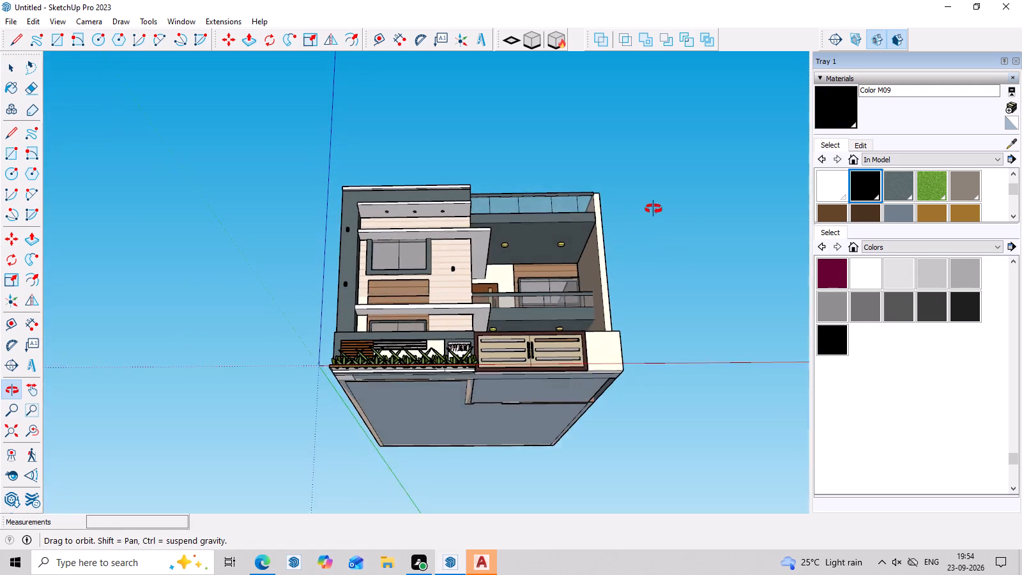
middle_click_drag(653, 209, 652, 204)
scroll(620, 247, "up", 3)
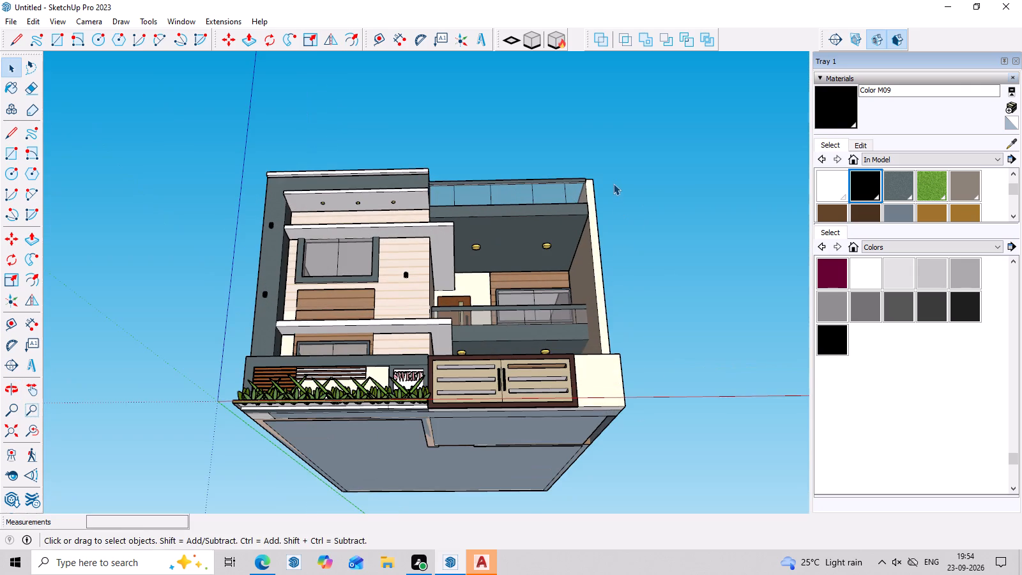
middle_click_drag(614, 207, 600, 365)
scroll(600, 366, "up", 3)
scroll(602, 354, "down", 6)
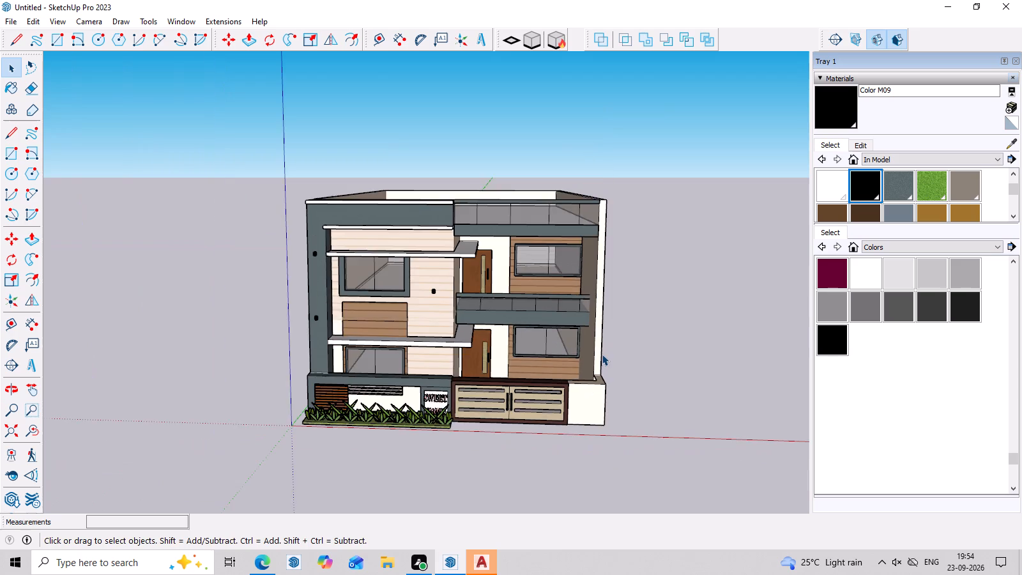
scroll(602, 354, "down", 1)
Inspect the front facade up close, covering the compound wall, planting, gate, balcony and ceiling lights.
middle_click_drag(432, 394, 450, 233)
scroll(444, 254, "up", 3)
middle_click_drag(445, 266, 449, 415)
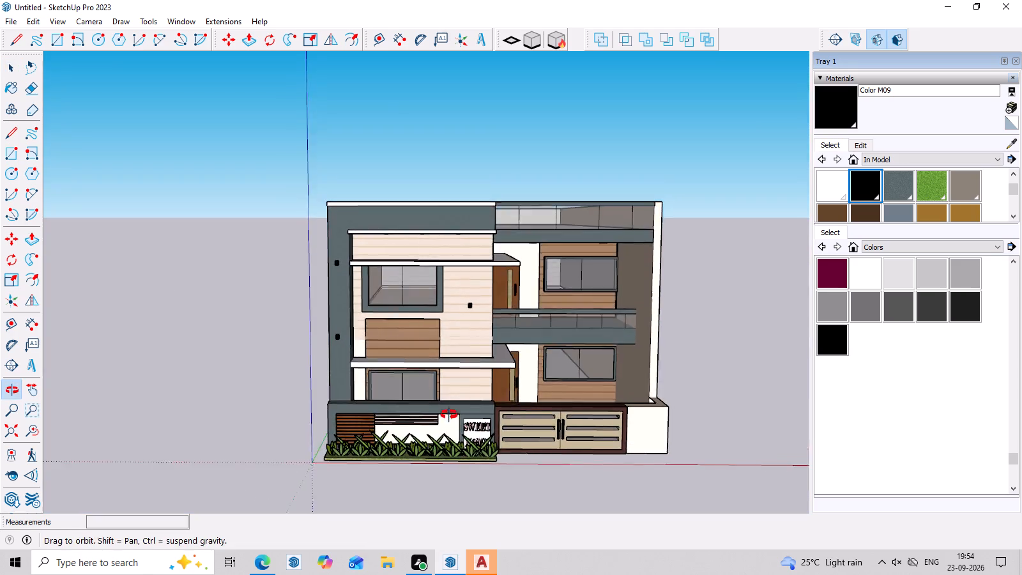
middle_click_drag(449, 415, 450, 425)
scroll(452, 433, "up", 6)
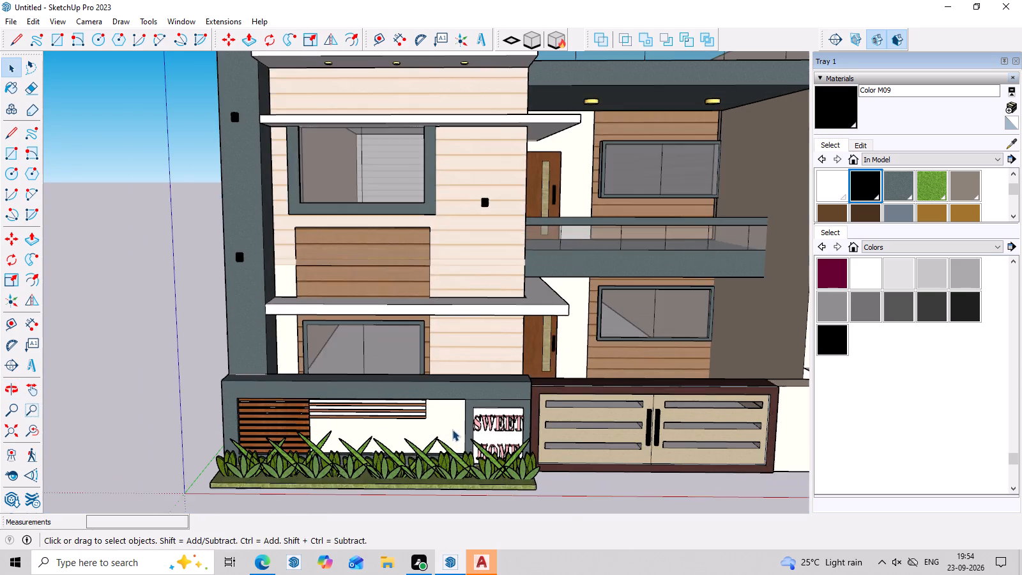
scroll(452, 429, "up", 3)
scroll(452, 429, "down", 10)
middle_click_drag(508, 453, 512, 421)
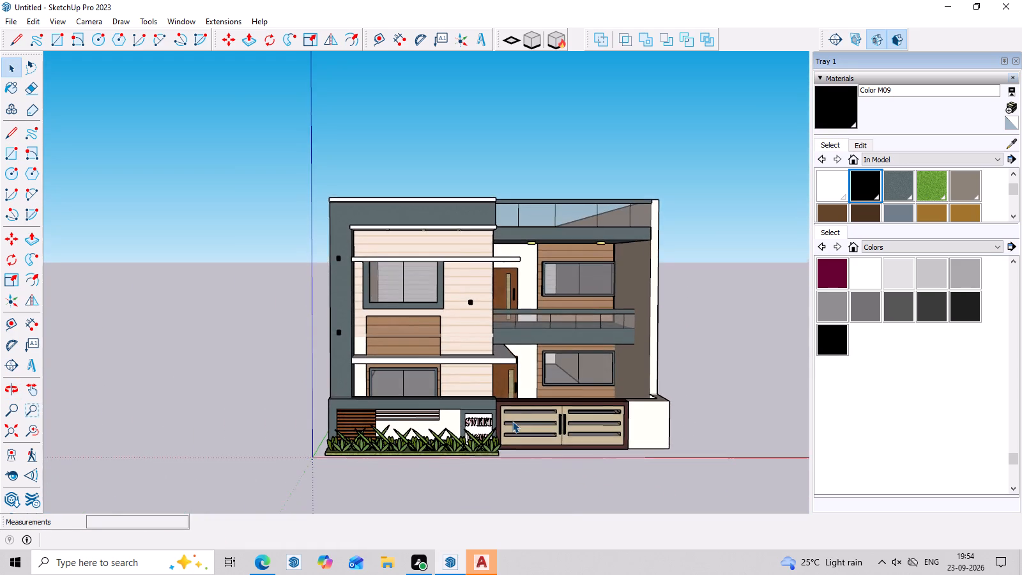
scroll(512, 421, "up", 3)
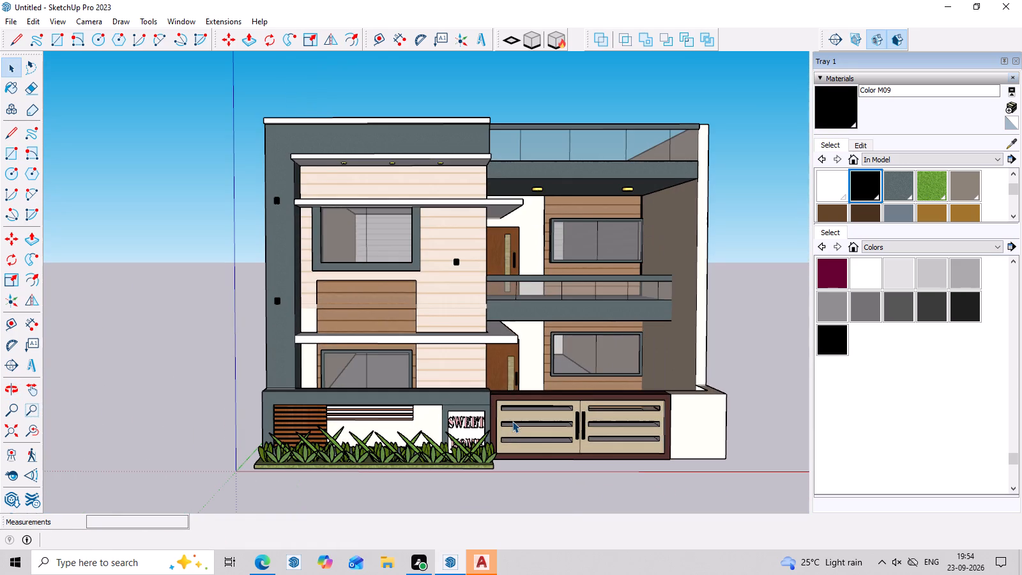
scroll(508, 219, "down", 6)
scroll(555, 236, "up", 6)
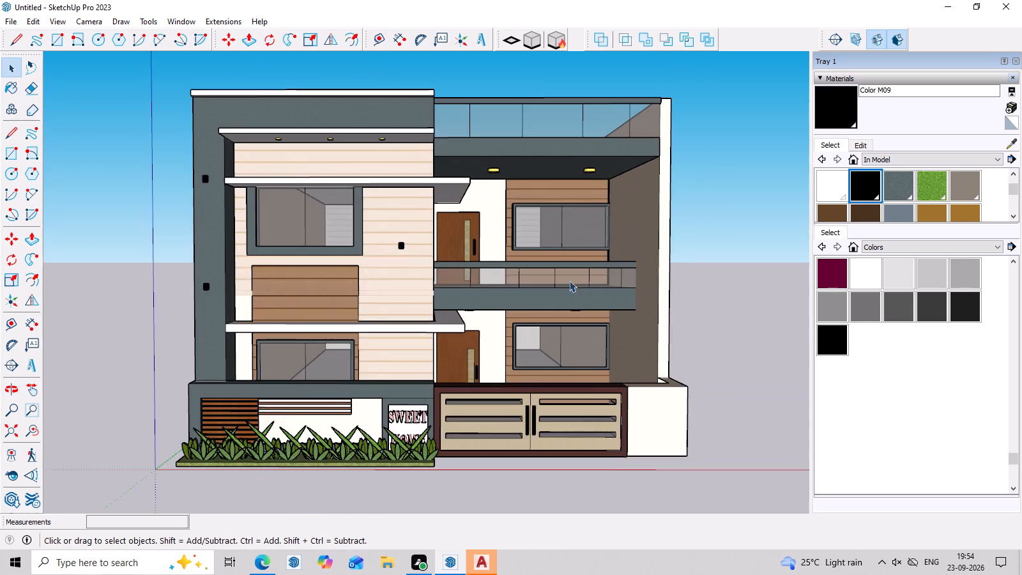
scroll(577, 307, "up", 2)
middle_click_drag(597, 386, 599, 286)
scroll(599, 279, "up", 1)
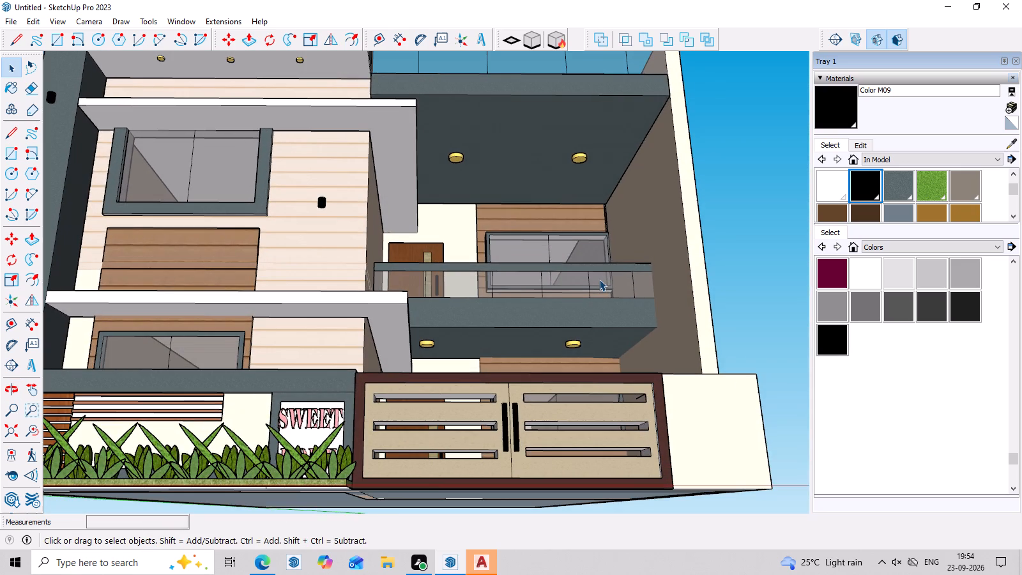
scroll(599, 279, "down", 9)
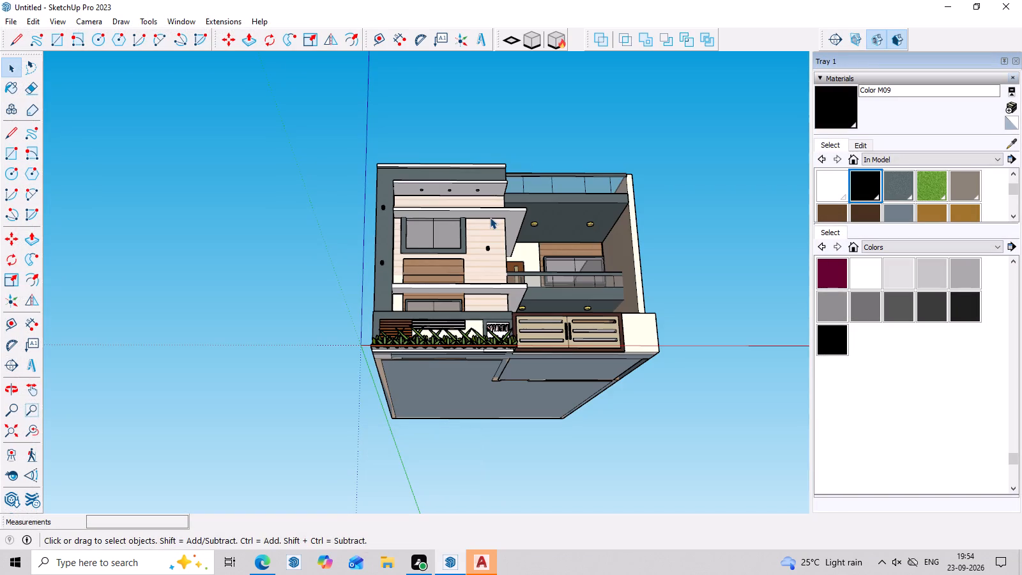
Review the front elevation again from low and high angles, and check the long plain side wall.
middle_click_drag(492, 277, 491, 356)
scroll(440, 236, "up", 4)
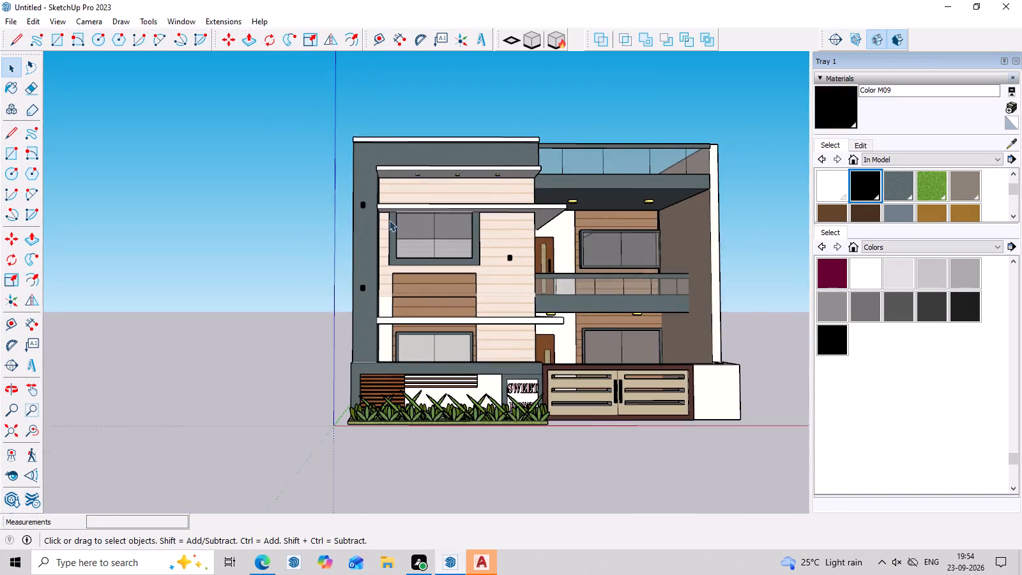
scroll(389, 220, "up", 2)
middle_click_drag(294, 149, 301, 310)
scroll(304, 296, "down", 8)
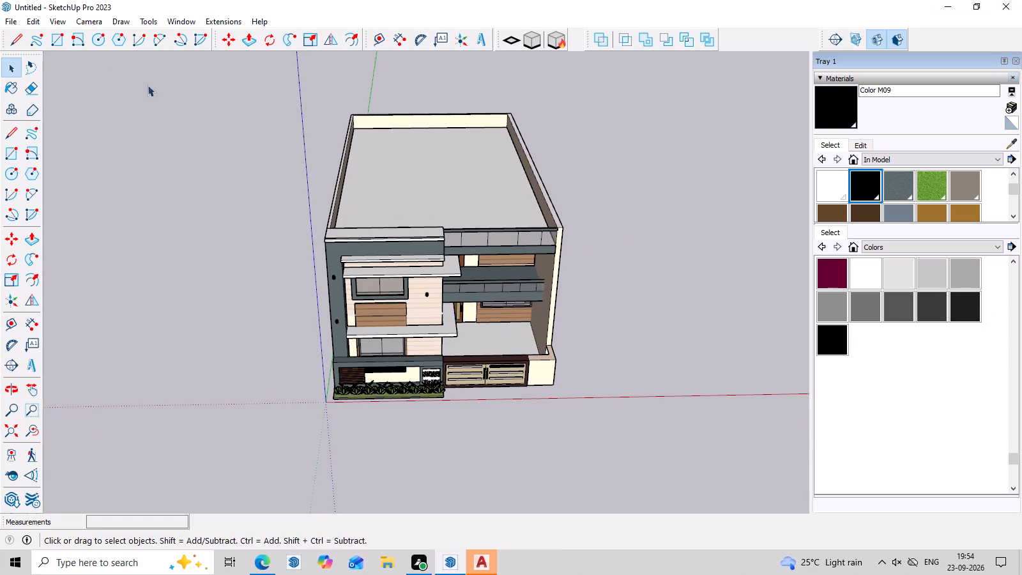
middle_click_drag(595, 319, 583, 150)
scroll(517, 296, "up", 6)
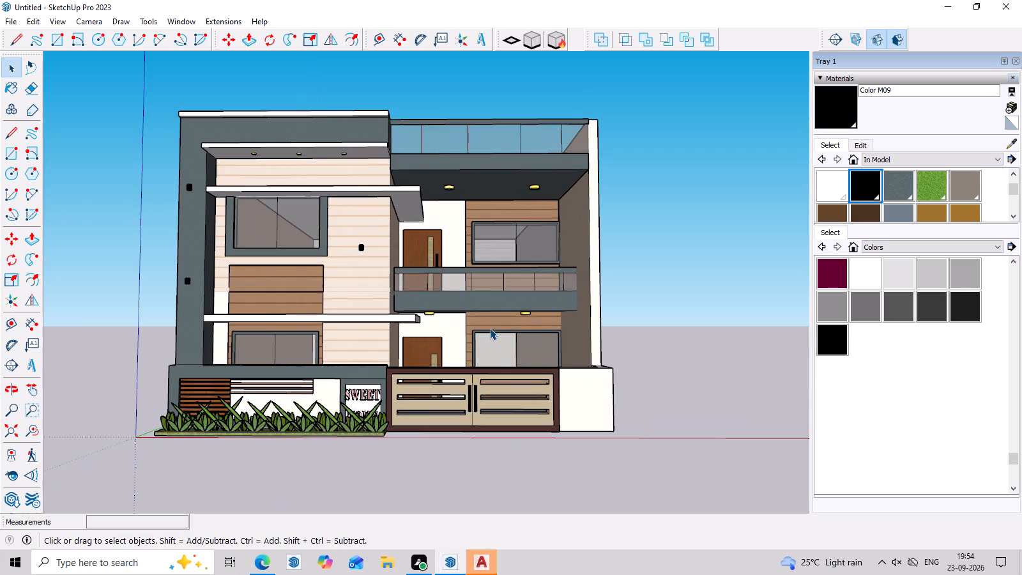
scroll(490, 324, "down", 7)
scroll(484, 238, "up", 5)
middle_click_drag(473, 140, 469, 188)
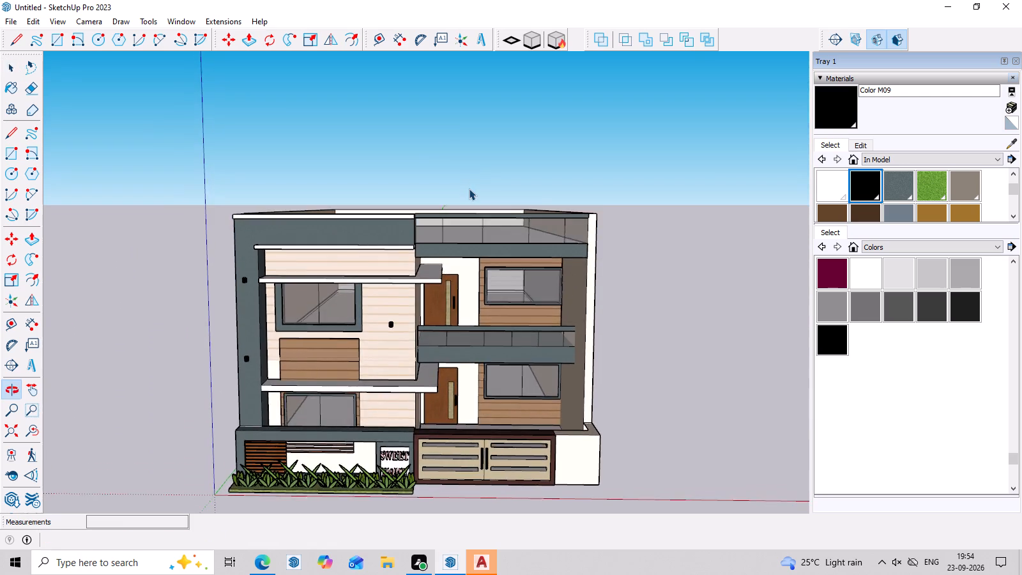
scroll(469, 188, "up", 3)
scroll(469, 187, "down", 8)
middle_click_drag(478, 370, 485, 302)
scroll(484, 351, "up", 7)
middle_click_drag(517, 385, 528, 438)
scroll(556, 309, "down", 3)
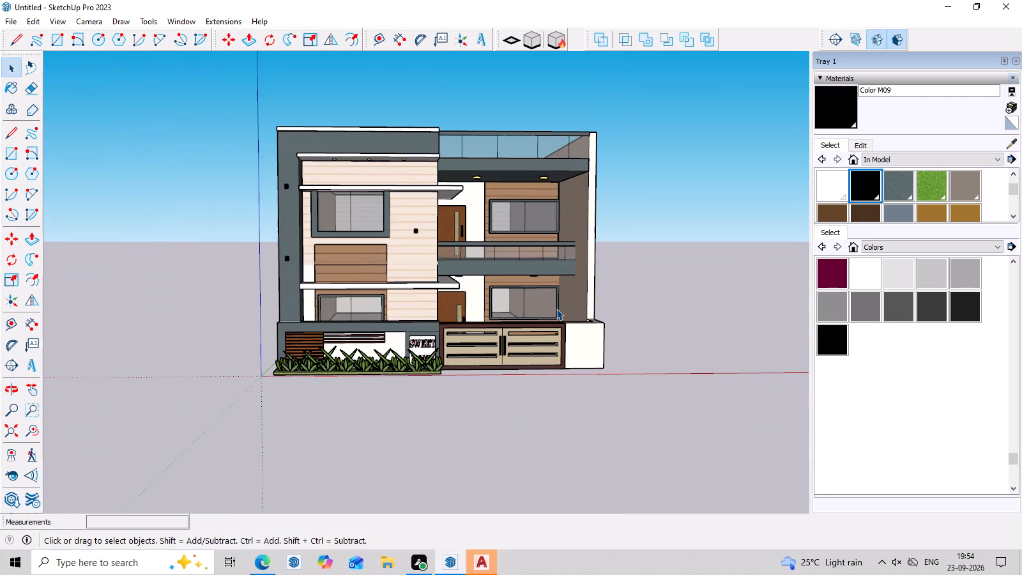
middle_click_drag(693, 353, 416, 378)
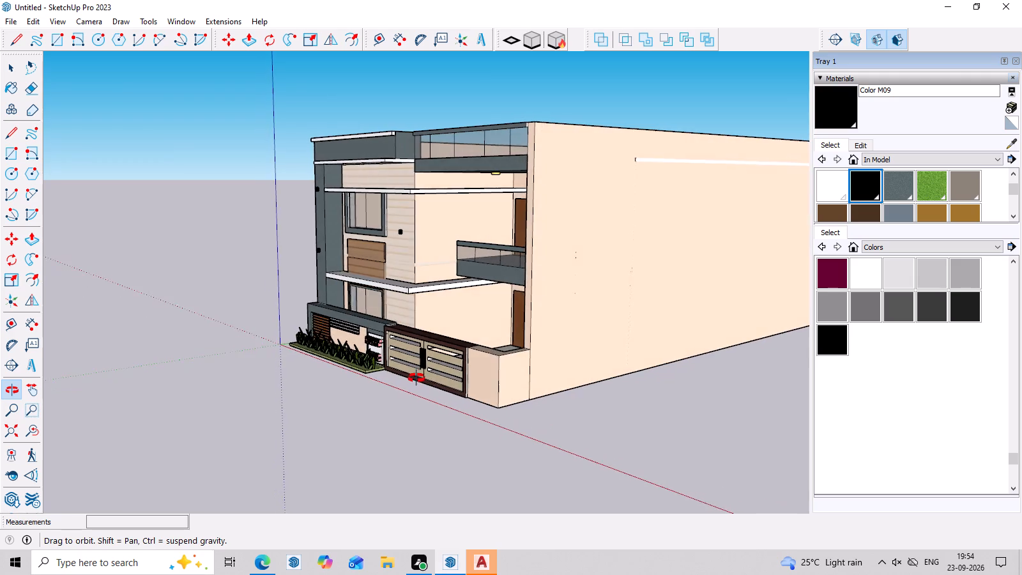
middle_click_drag(416, 378, 609, 367)
scroll(189, 212, "down", 9)
middle_click_drag(698, 361, 770, 349)
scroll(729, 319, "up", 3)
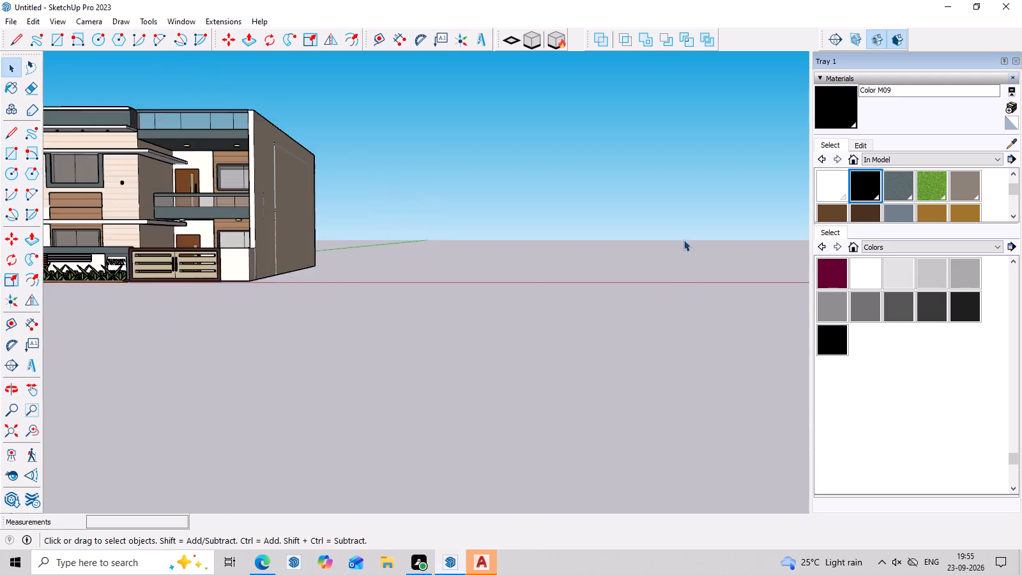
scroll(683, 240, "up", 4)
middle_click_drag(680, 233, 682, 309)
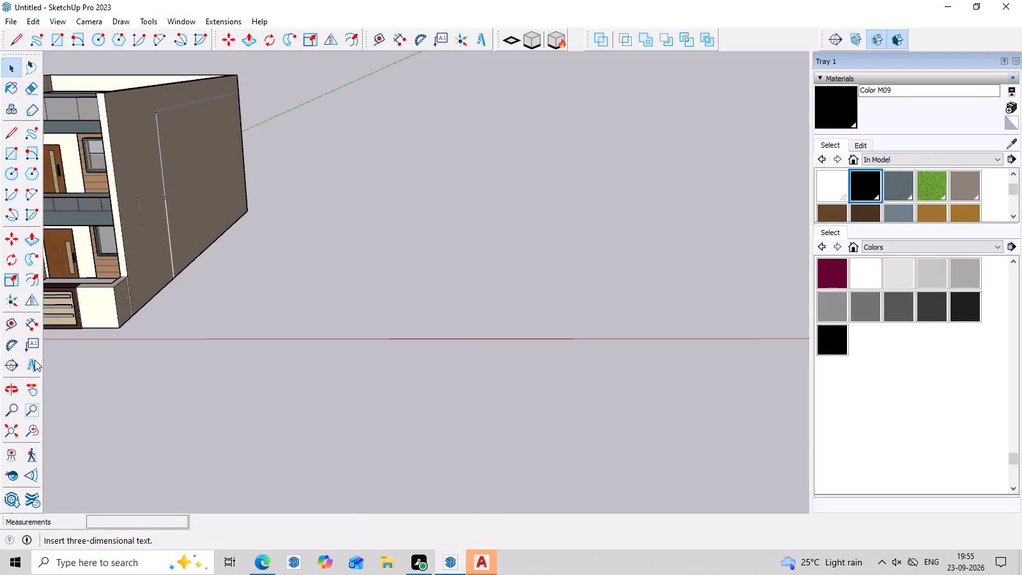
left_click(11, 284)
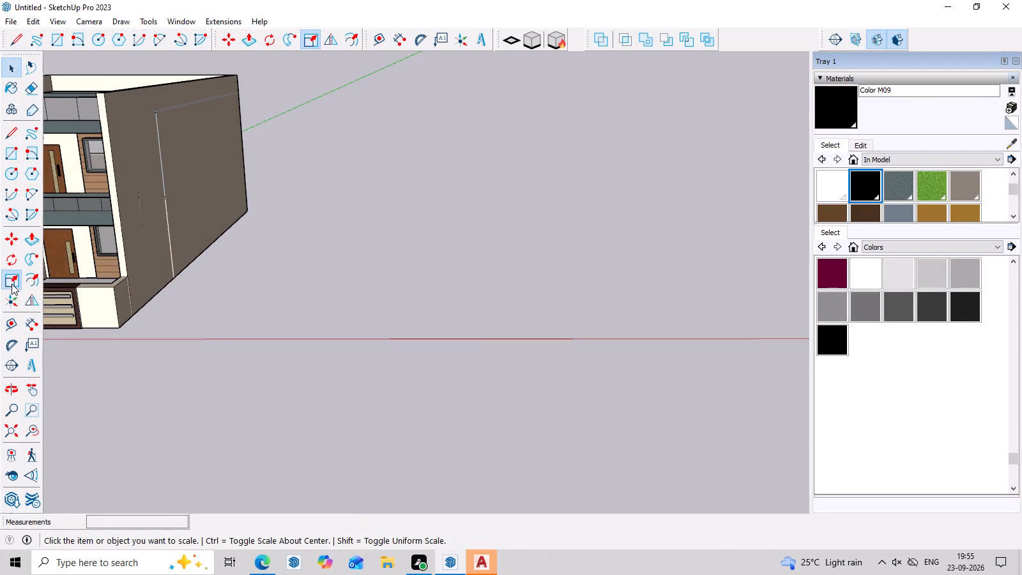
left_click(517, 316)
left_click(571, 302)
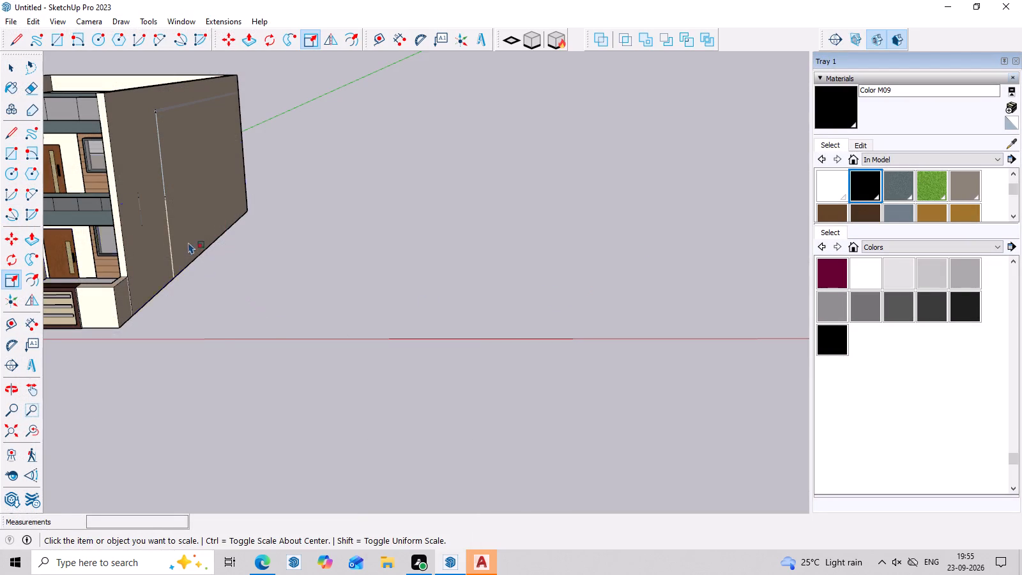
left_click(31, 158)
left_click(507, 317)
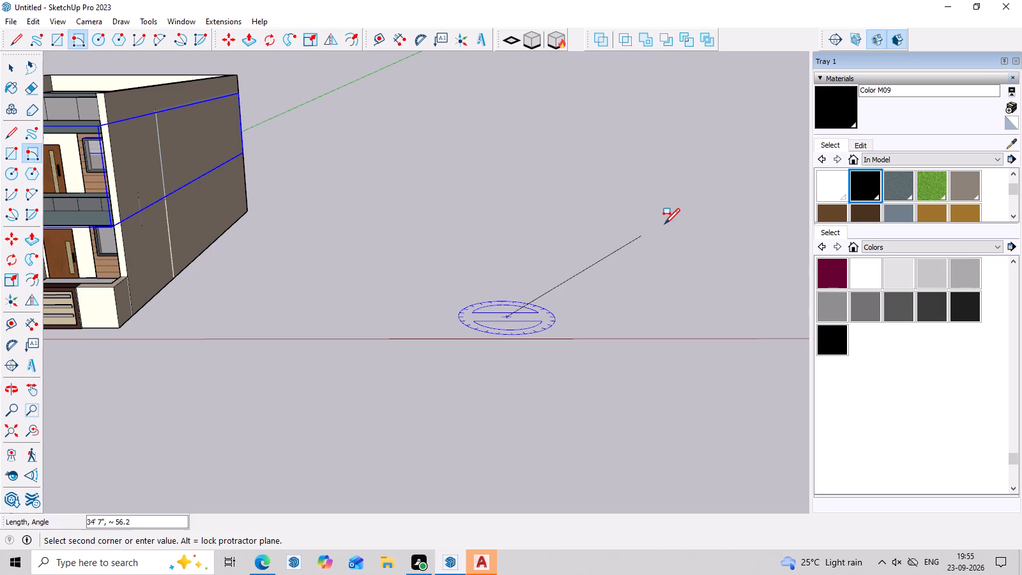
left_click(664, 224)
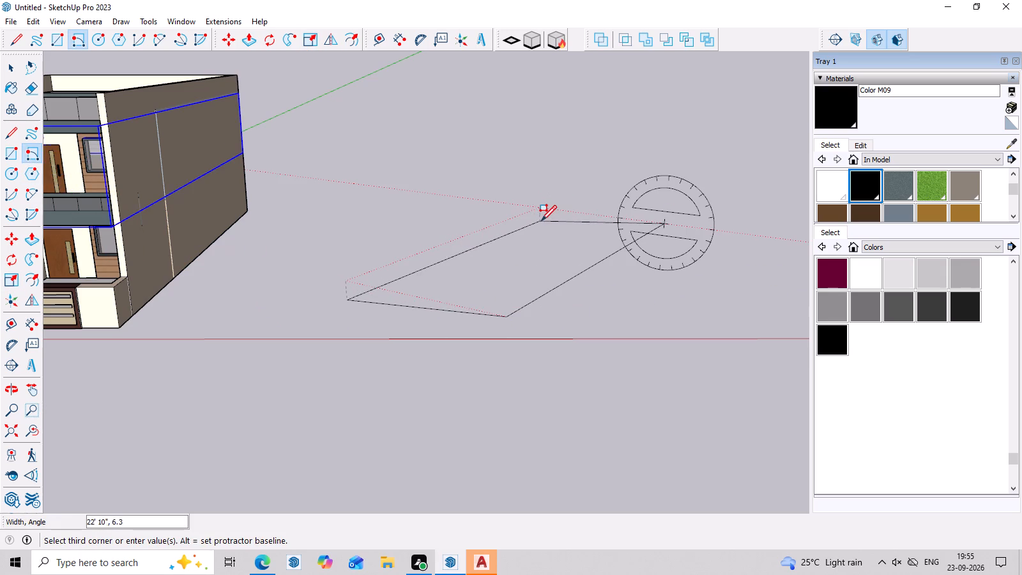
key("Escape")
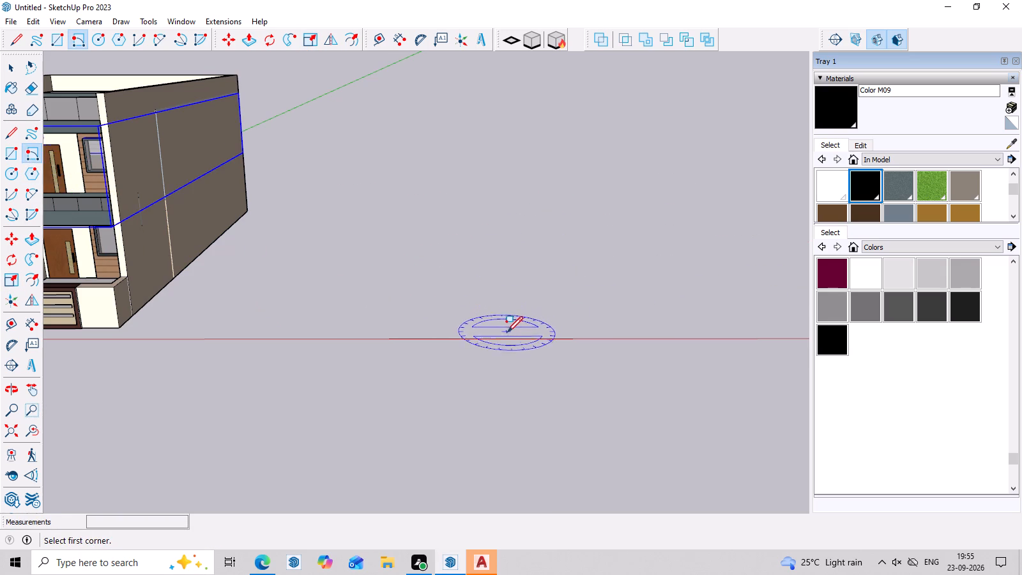
Draw a tilted rotated rectangle of about 42' by 14' 2" on the open ground beside the house, starting near the red axis.
left_click(505, 341)
left_click(518, 238)
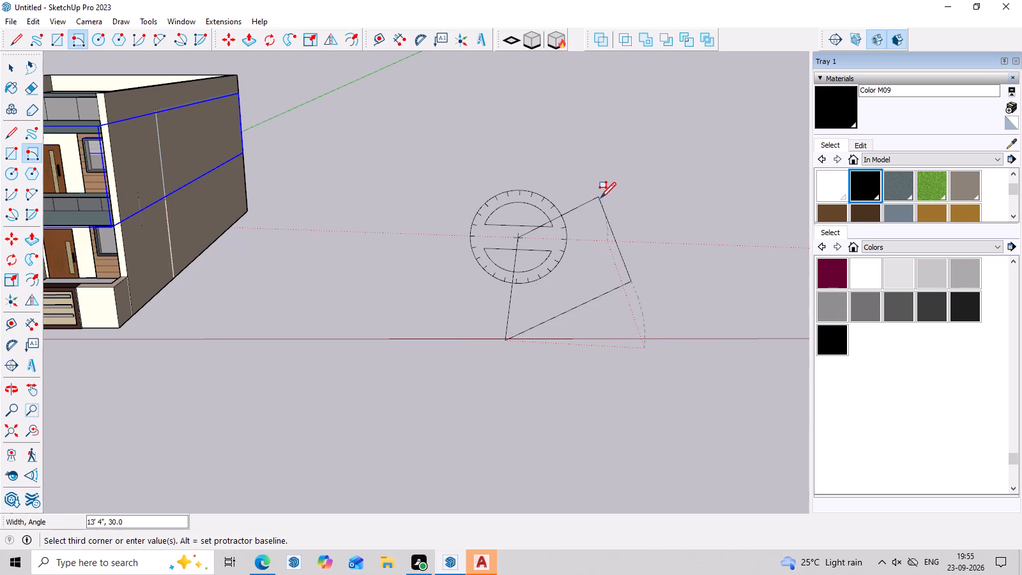
left_click(590, 174)
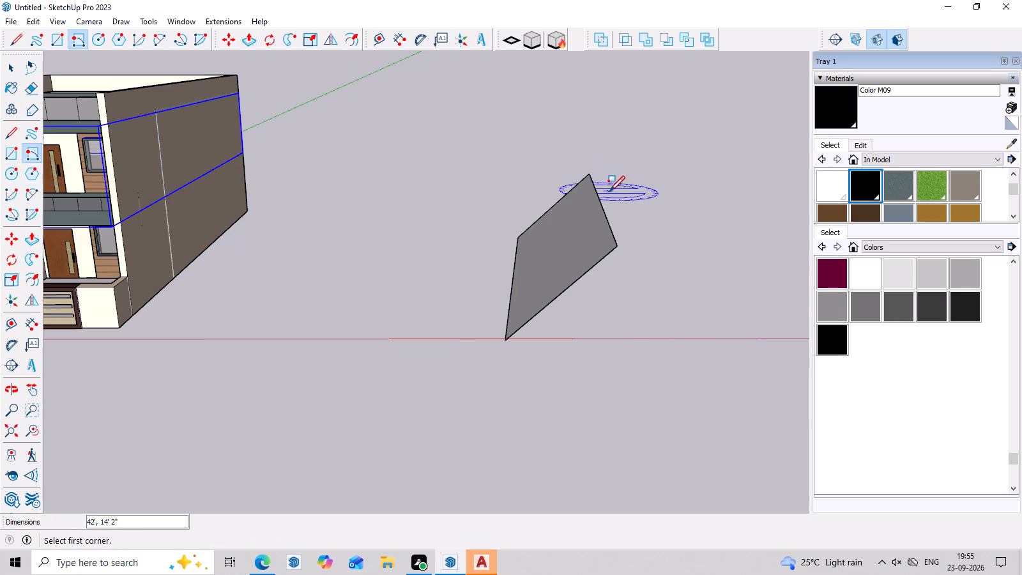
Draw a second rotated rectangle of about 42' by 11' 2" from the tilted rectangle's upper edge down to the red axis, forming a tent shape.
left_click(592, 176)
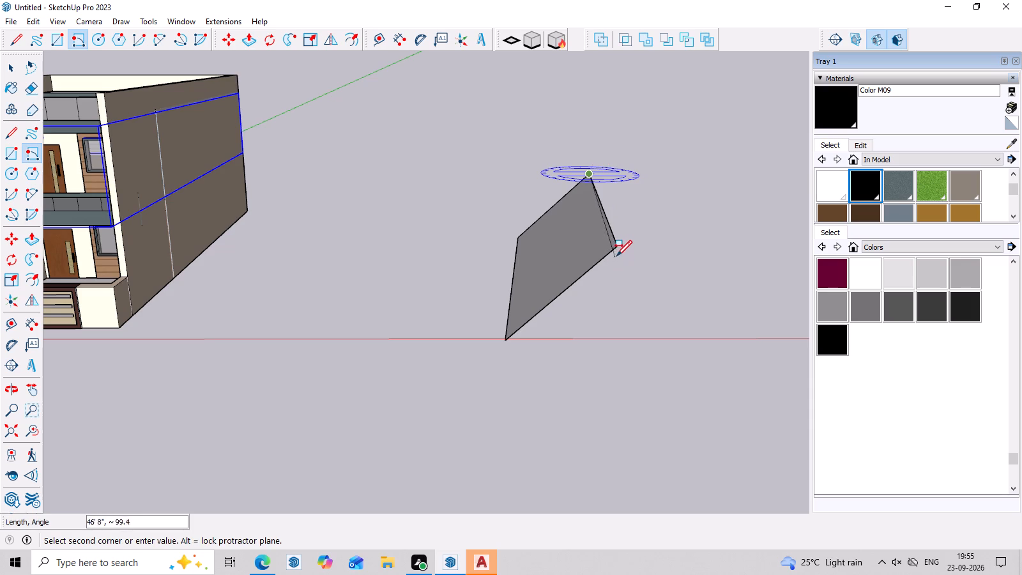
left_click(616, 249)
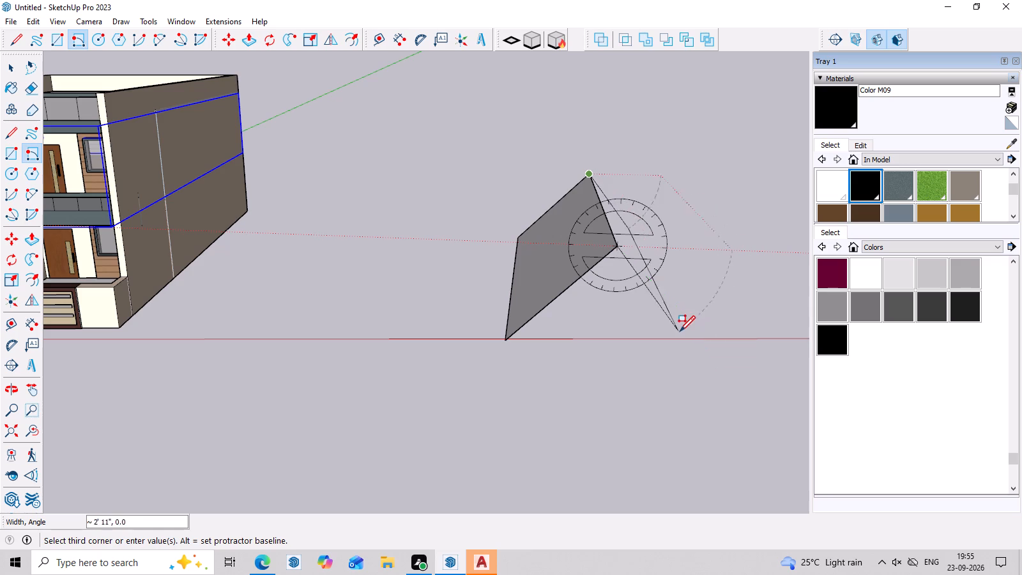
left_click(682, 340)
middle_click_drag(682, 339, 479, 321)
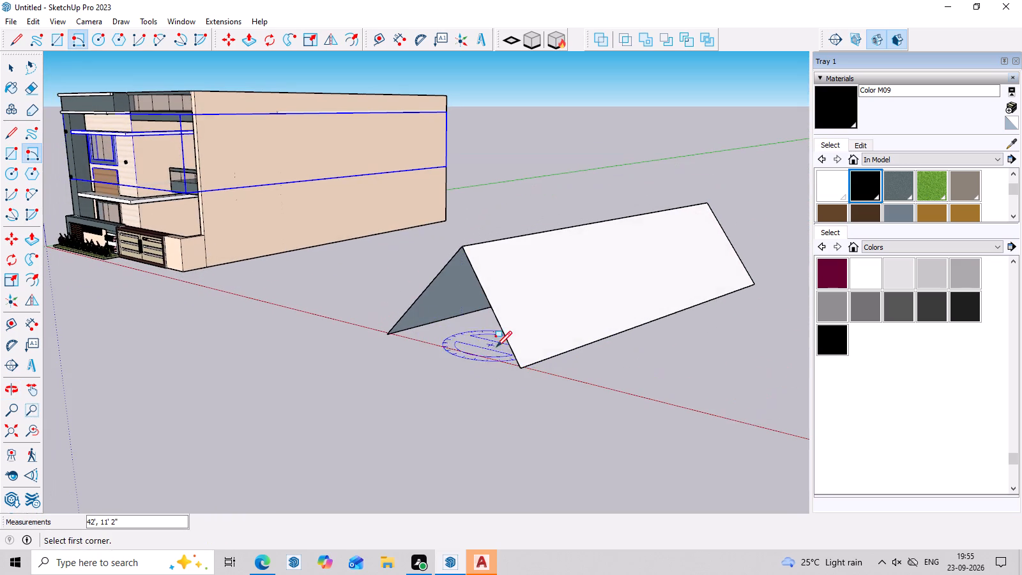
Select both sloped rectangles of the tent shape beside the house, with their edges, and delete them.
key("space")
left_click(553, 313)
middle_click_drag(567, 326, 790, 356)
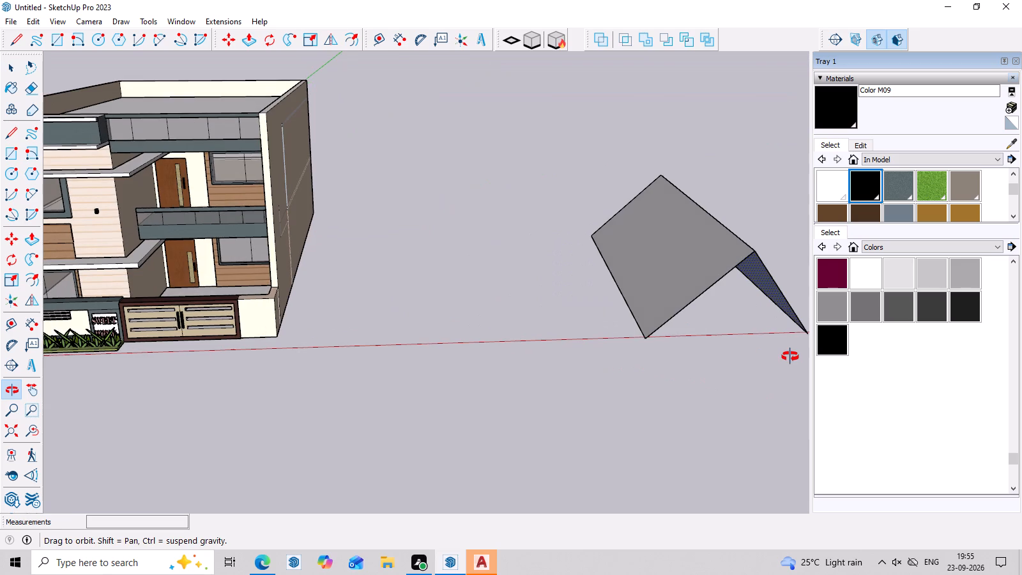
middle_click_drag(790, 356, 631, 340)
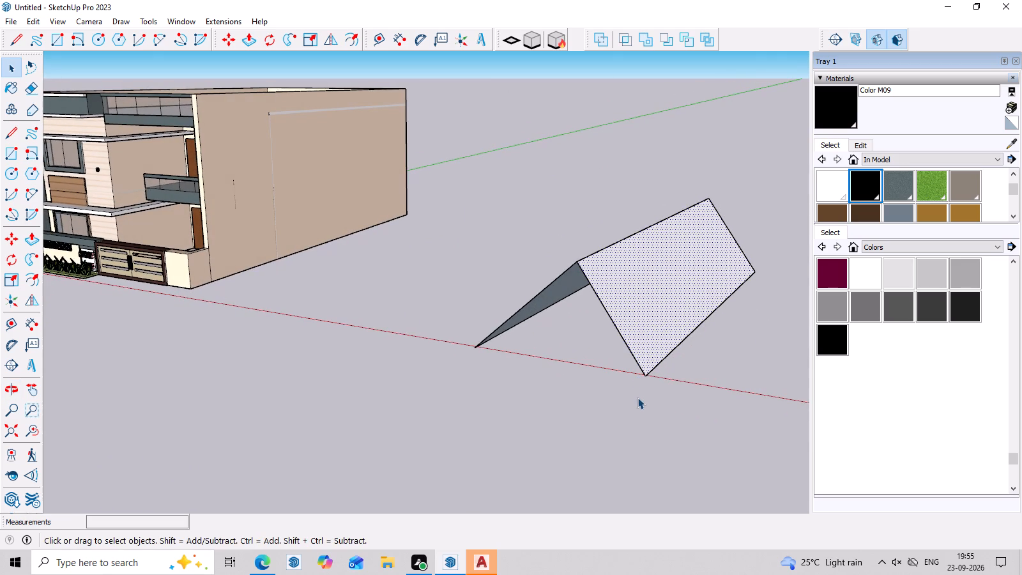
scroll(542, 203, "down", 6)
middle_click_drag(596, 308, 619, 393)
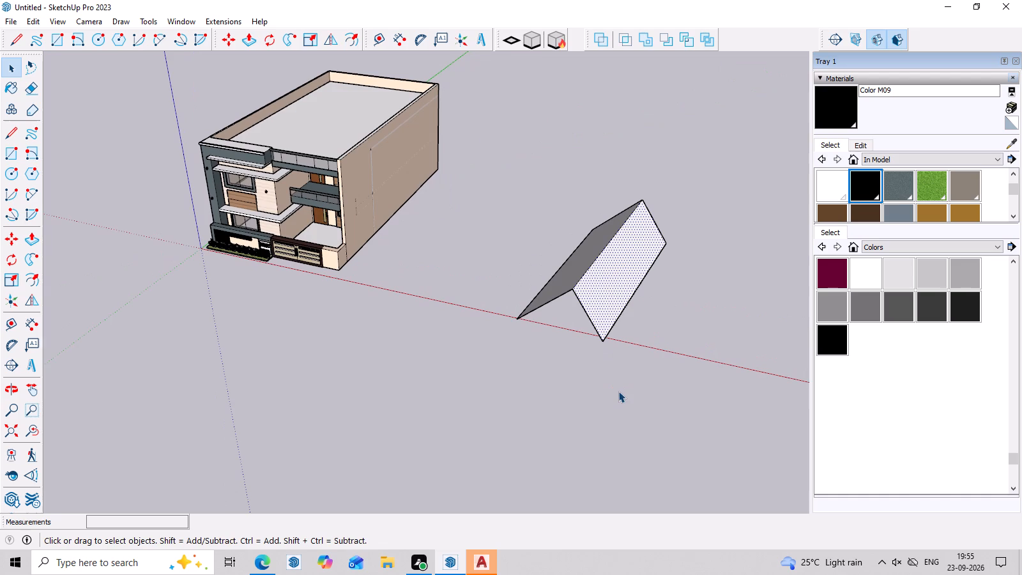
scroll(521, 282, "up", 6)
middle_click_drag(539, 328, 570, 291)
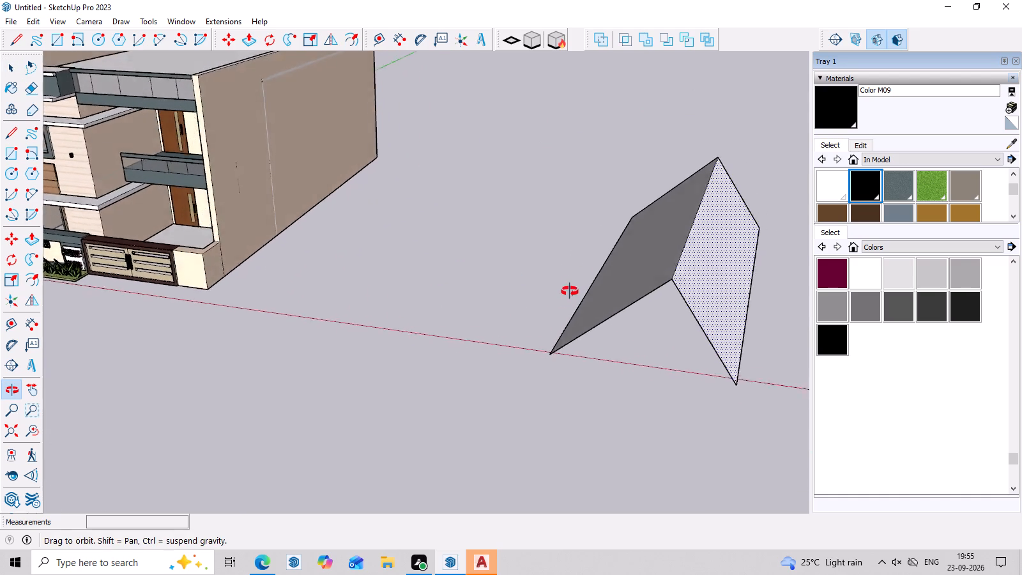
middle_click_drag(570, 291, 603, 234)
left_click_drag(740, 188, 593, 333)
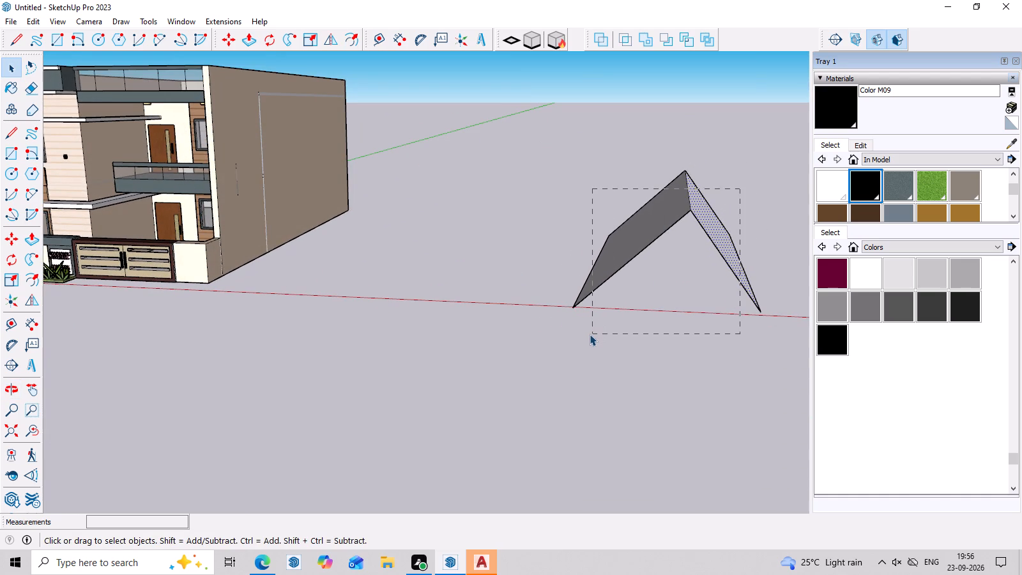
key("Delete")
Examine the house exterior from raised and ground-level angles, both from a distance and closer in.
scroll(327, 233, "down", 9)
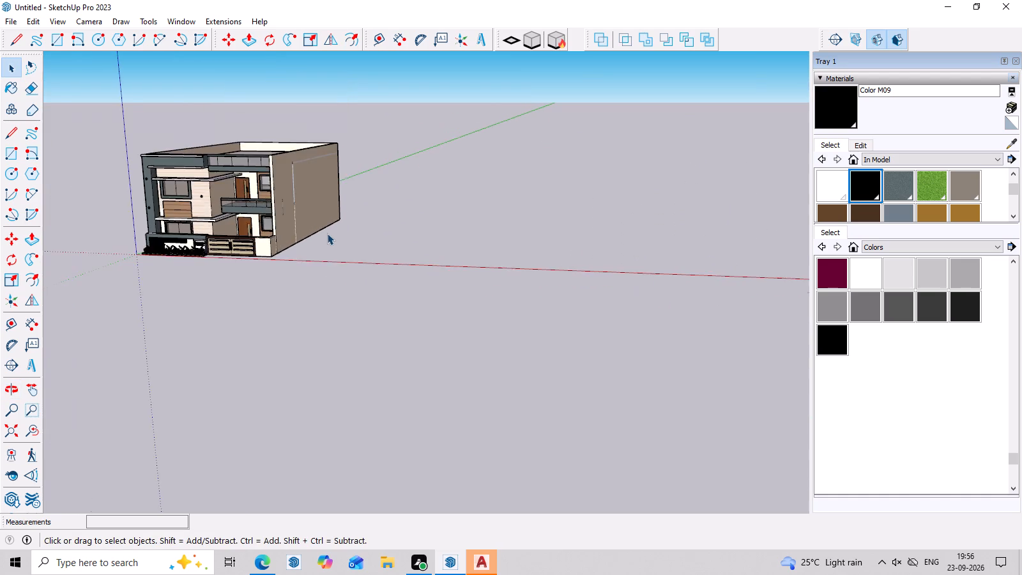
middle_click_drag(368, 328, 399, 388)
scroll(123, 228, "up", 8)
middle_click_drag(214, 402, 248, 230)
scroll(248, 226, "up", 1)
scroll(248, 223, "down", 8)
middle_click_drag(324, 351, 339, 468)
scroll(441, 264, "down", 9)
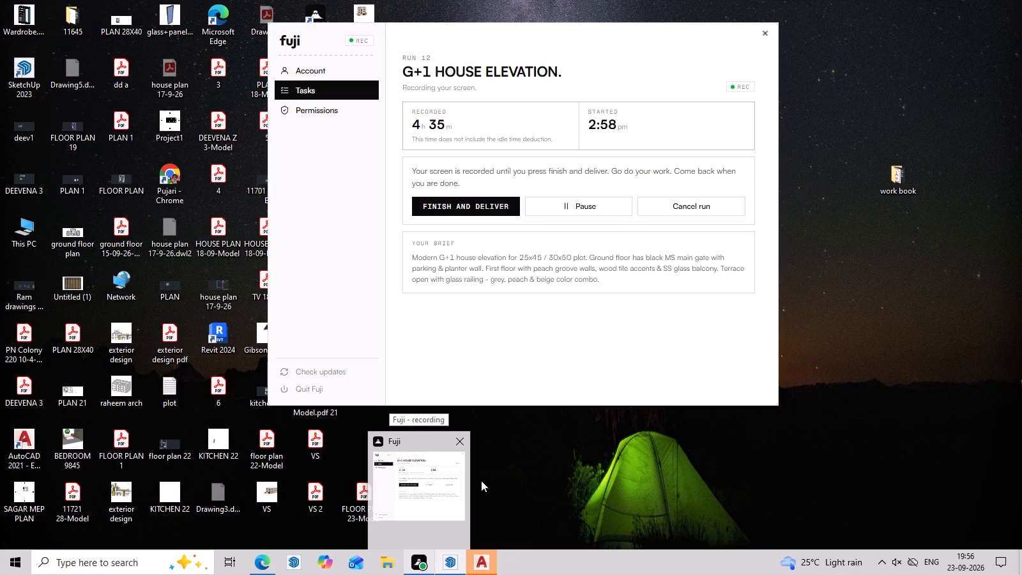
scroll(342, 229, "up", 4)
scroll(339, 172, "down", 3)
middle_click_drag(576, 194, 575, 148)
scroll(662, 245, "up", 7)
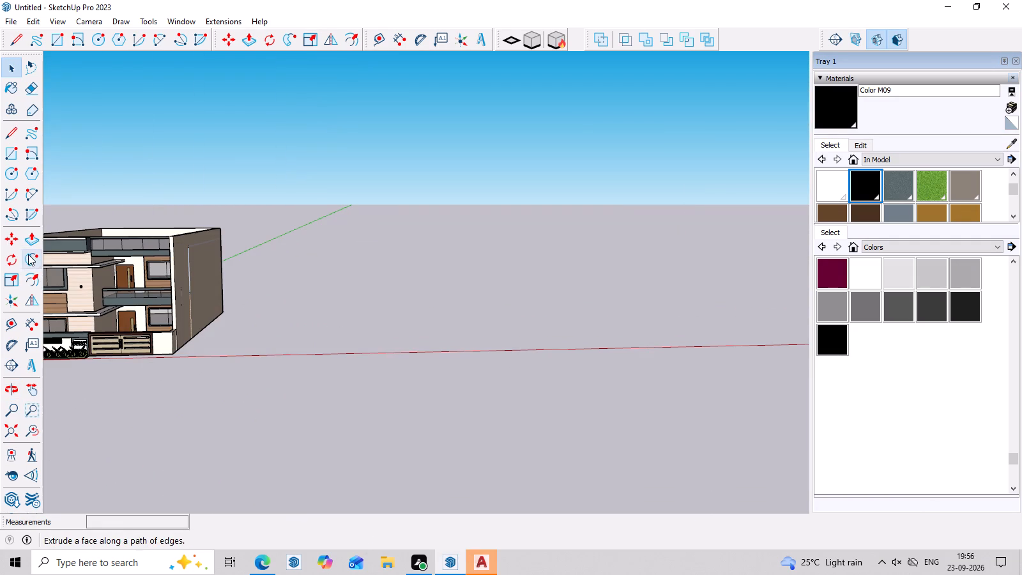
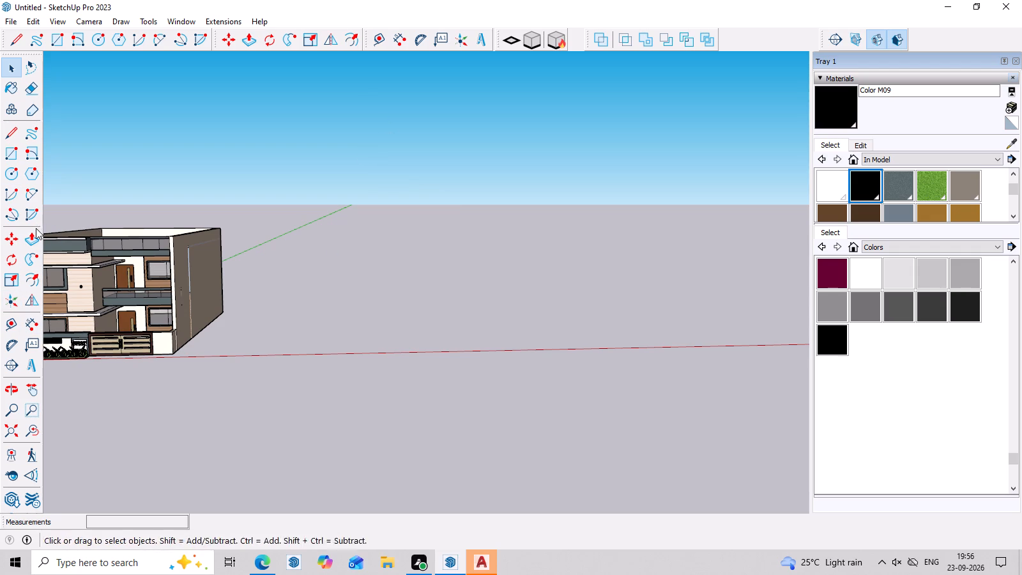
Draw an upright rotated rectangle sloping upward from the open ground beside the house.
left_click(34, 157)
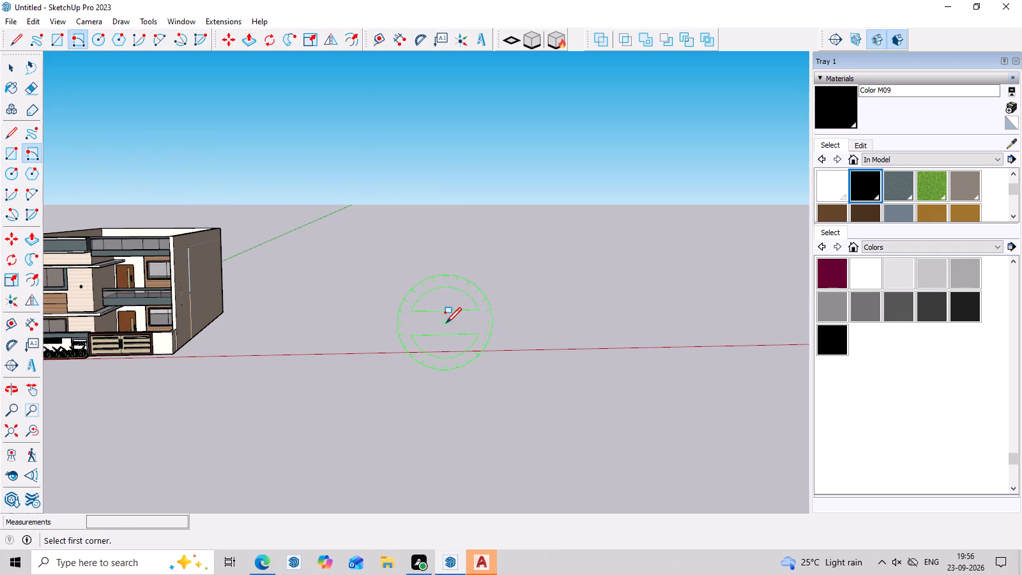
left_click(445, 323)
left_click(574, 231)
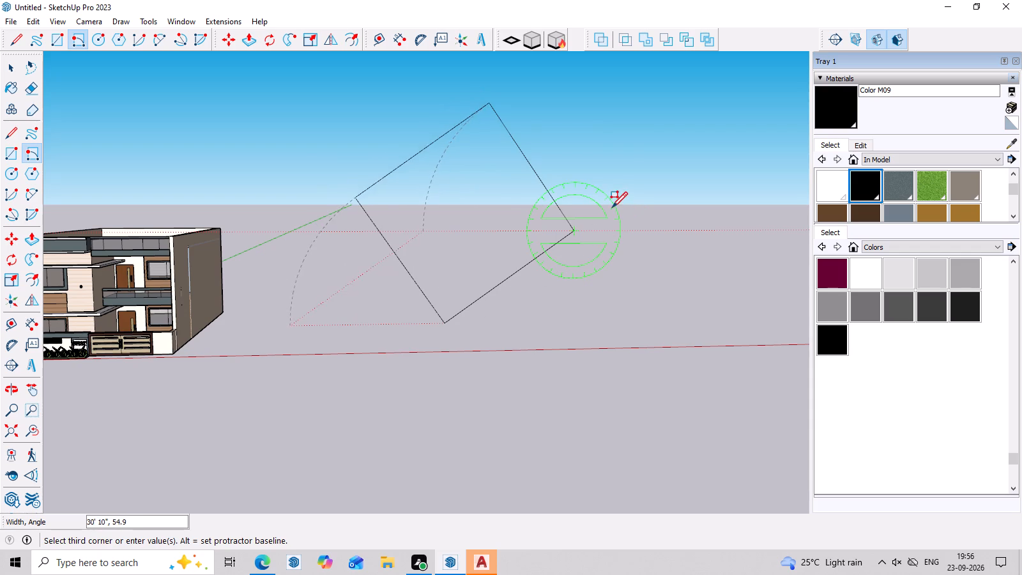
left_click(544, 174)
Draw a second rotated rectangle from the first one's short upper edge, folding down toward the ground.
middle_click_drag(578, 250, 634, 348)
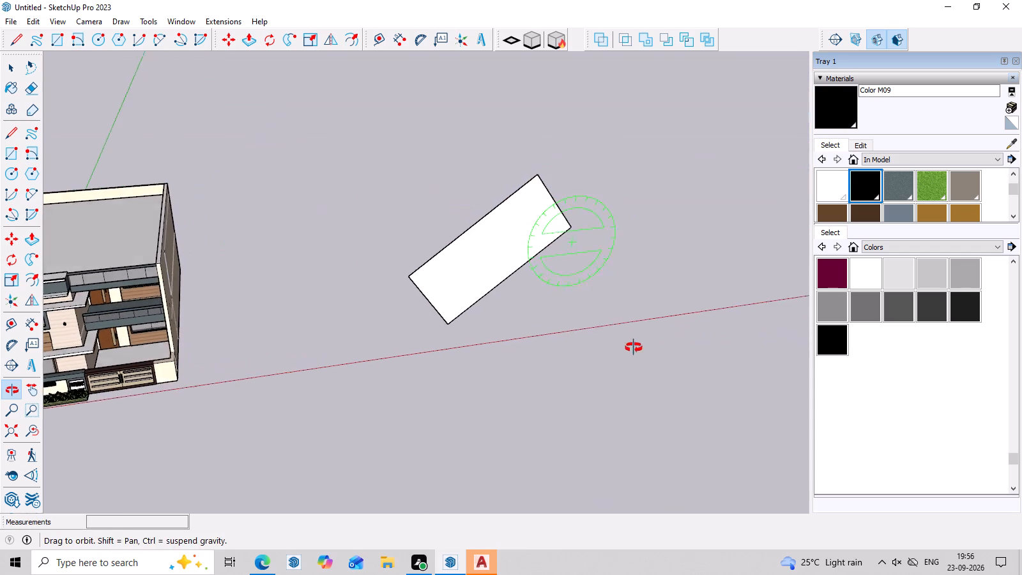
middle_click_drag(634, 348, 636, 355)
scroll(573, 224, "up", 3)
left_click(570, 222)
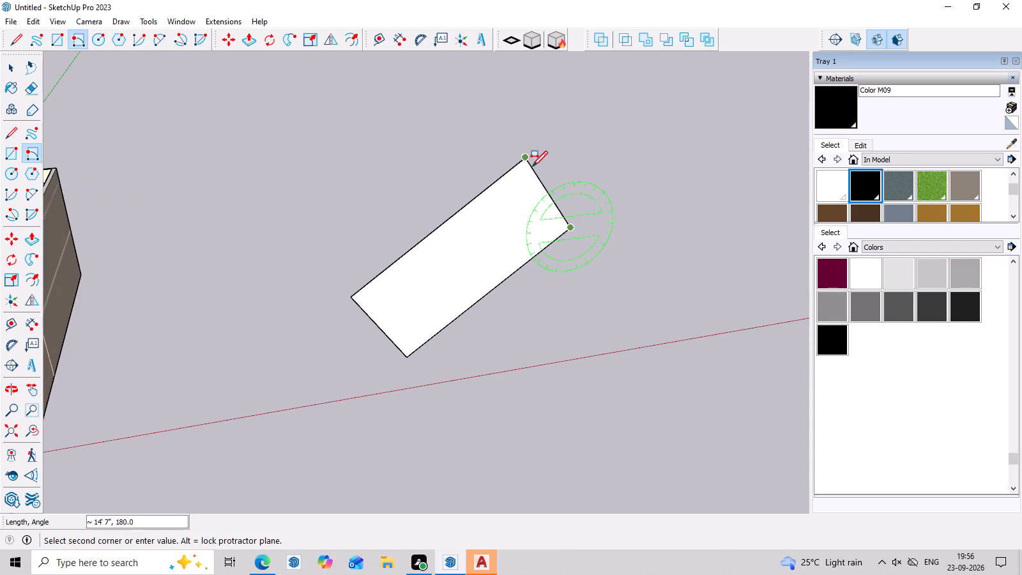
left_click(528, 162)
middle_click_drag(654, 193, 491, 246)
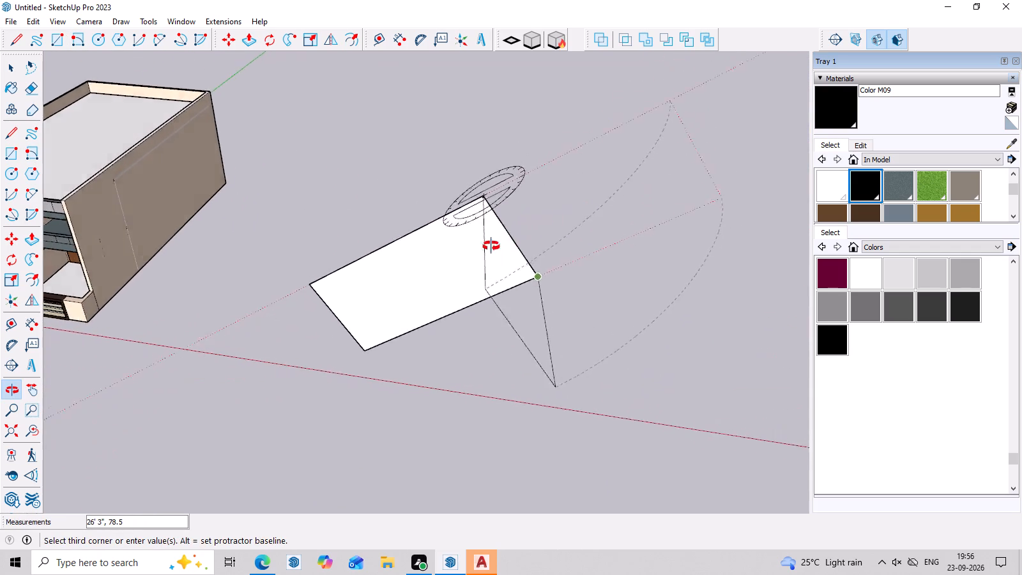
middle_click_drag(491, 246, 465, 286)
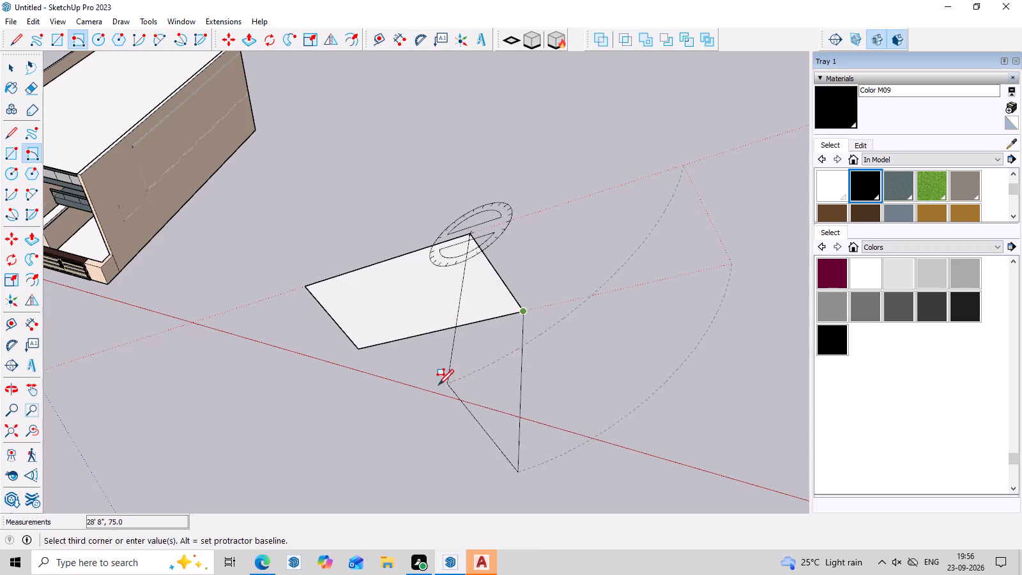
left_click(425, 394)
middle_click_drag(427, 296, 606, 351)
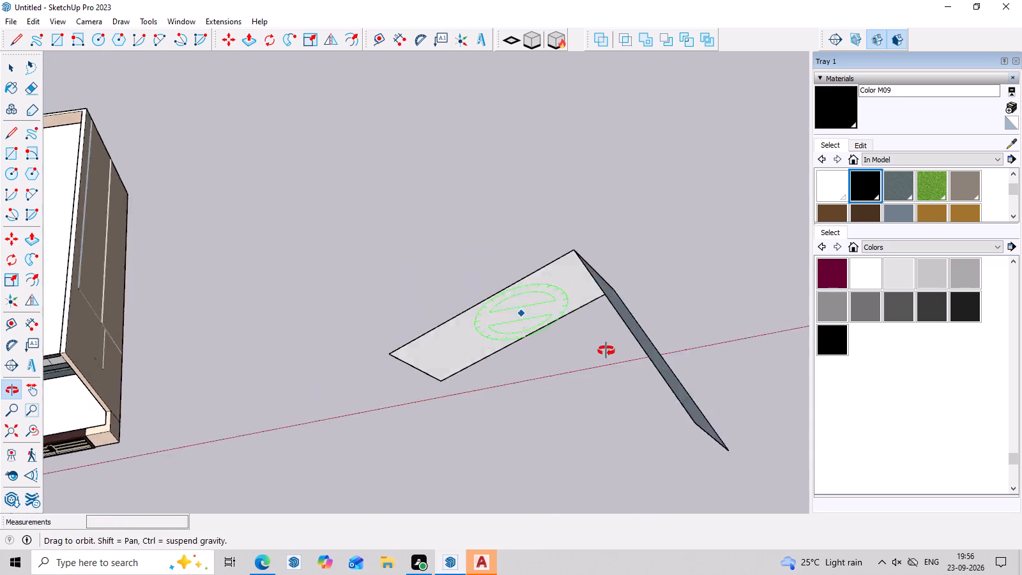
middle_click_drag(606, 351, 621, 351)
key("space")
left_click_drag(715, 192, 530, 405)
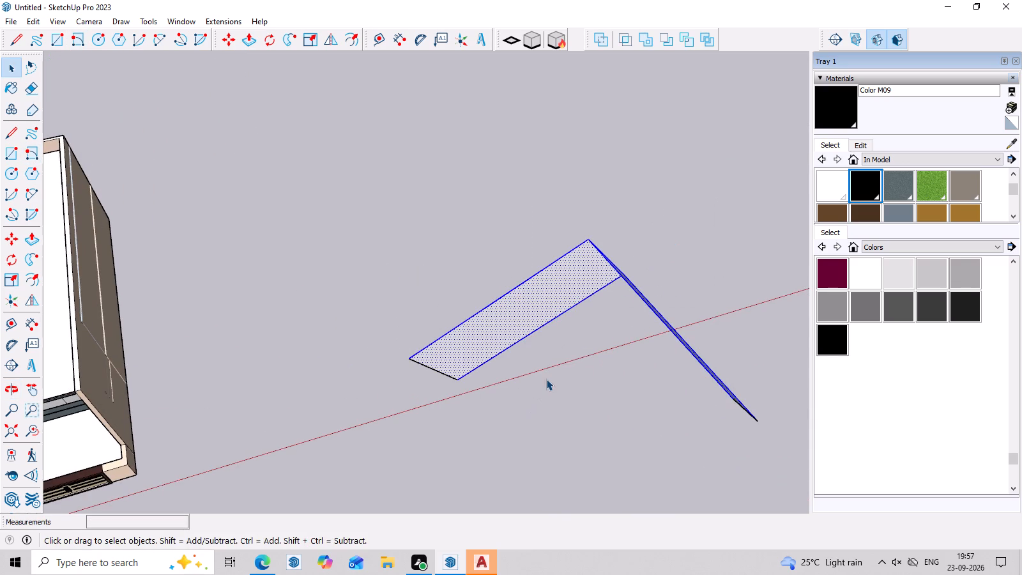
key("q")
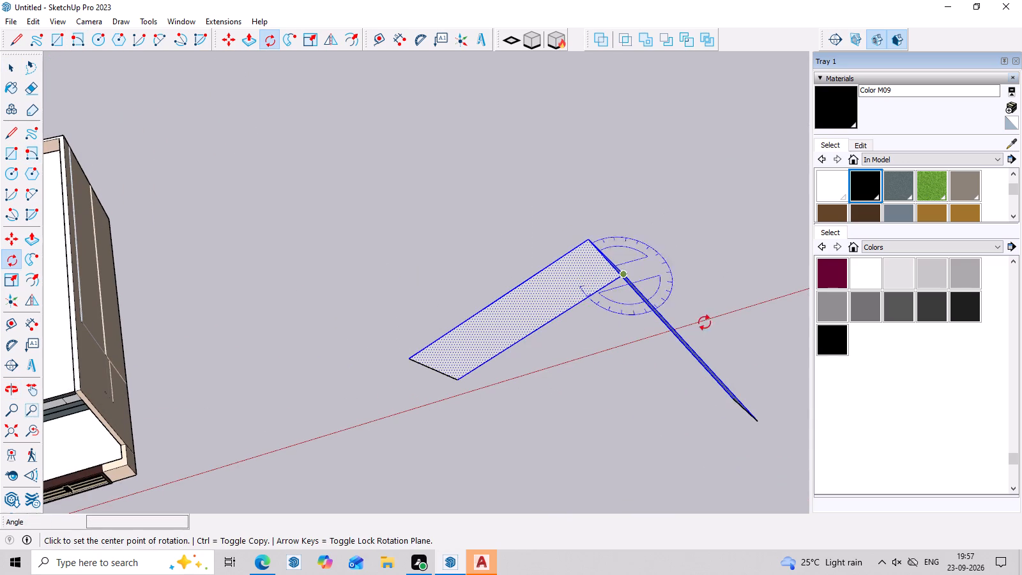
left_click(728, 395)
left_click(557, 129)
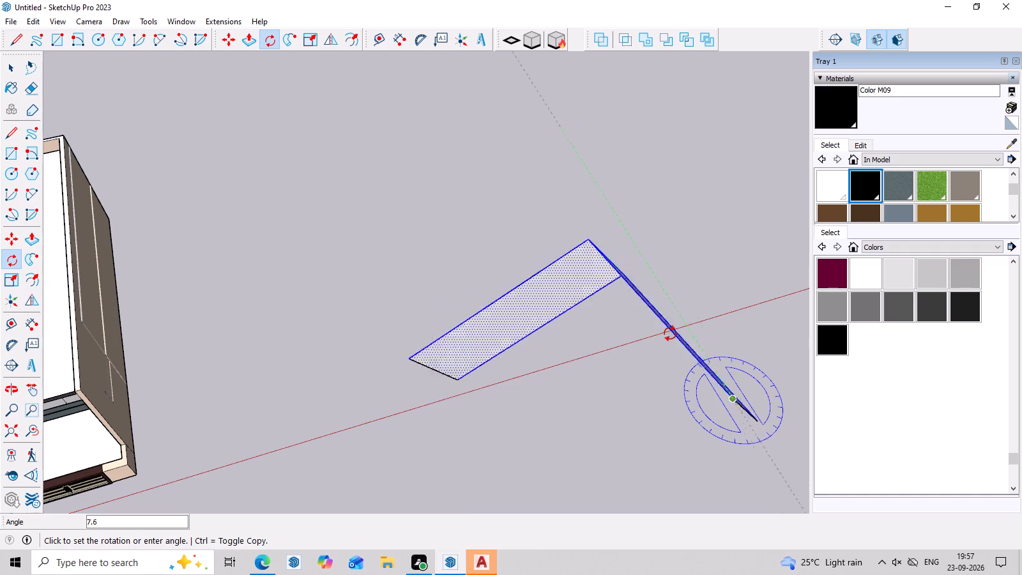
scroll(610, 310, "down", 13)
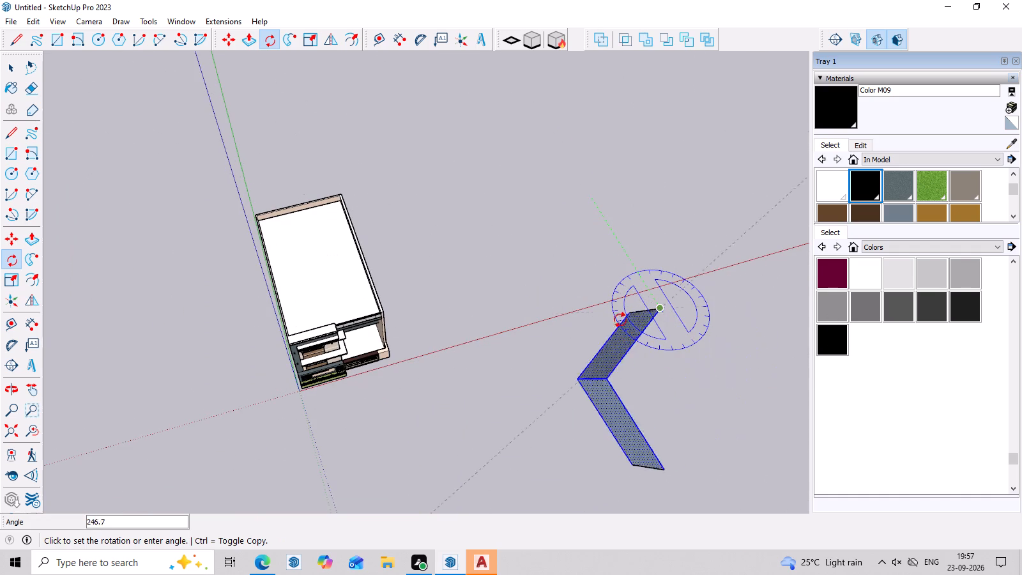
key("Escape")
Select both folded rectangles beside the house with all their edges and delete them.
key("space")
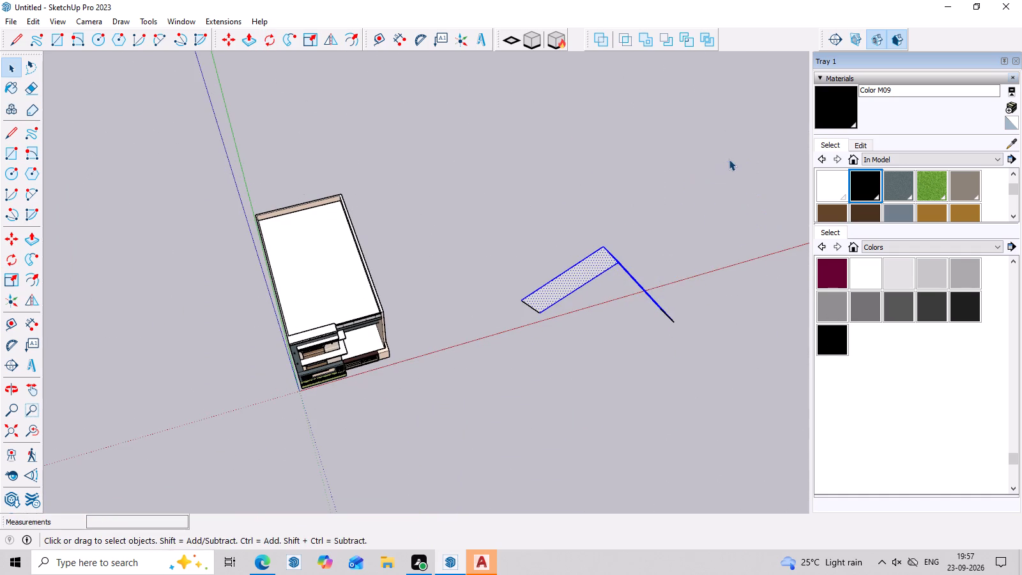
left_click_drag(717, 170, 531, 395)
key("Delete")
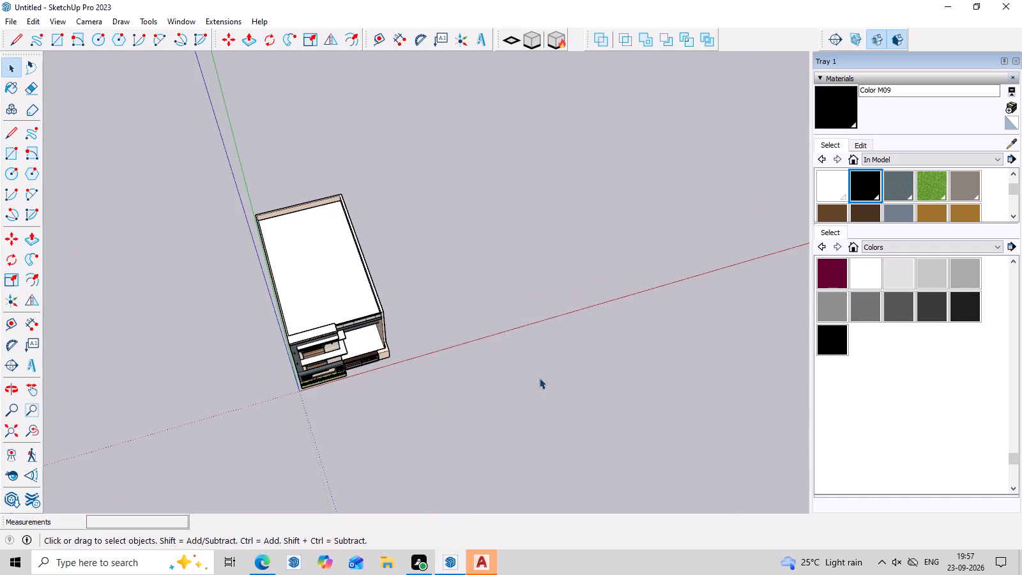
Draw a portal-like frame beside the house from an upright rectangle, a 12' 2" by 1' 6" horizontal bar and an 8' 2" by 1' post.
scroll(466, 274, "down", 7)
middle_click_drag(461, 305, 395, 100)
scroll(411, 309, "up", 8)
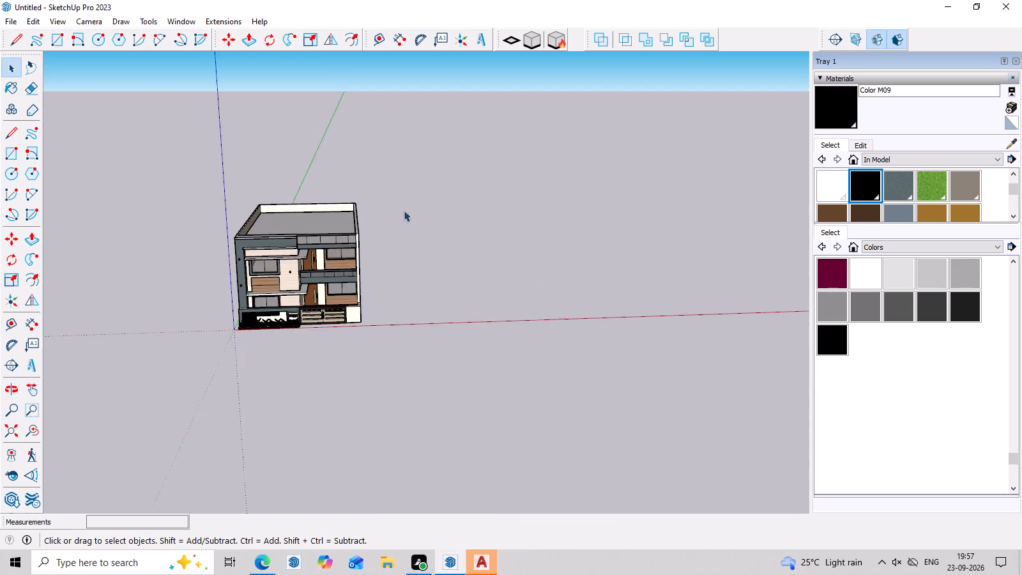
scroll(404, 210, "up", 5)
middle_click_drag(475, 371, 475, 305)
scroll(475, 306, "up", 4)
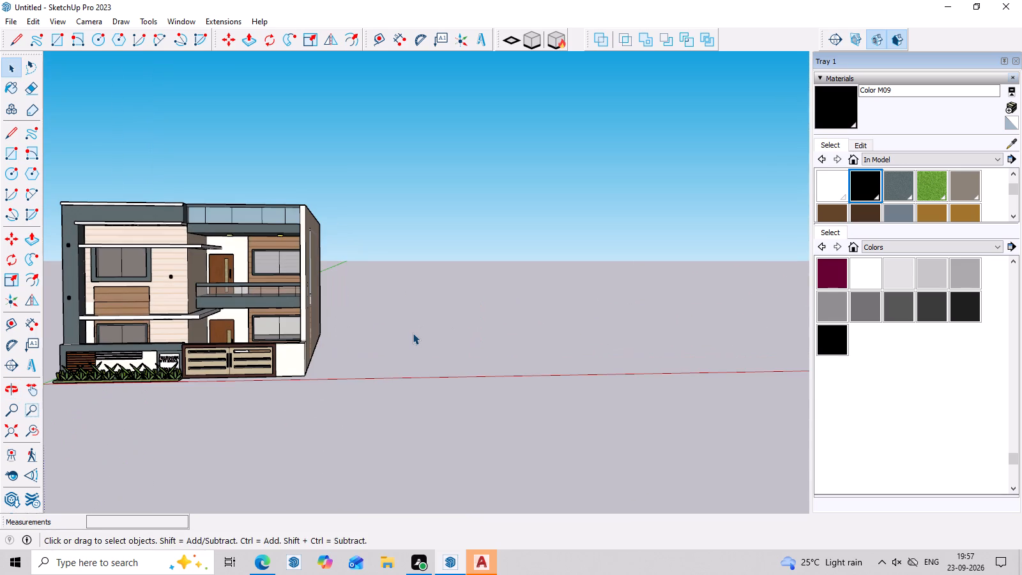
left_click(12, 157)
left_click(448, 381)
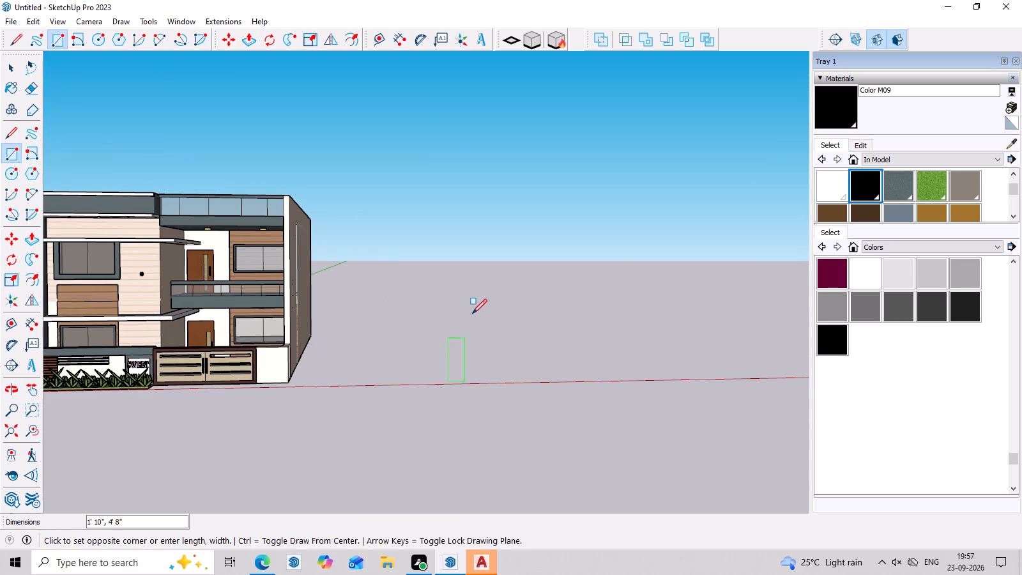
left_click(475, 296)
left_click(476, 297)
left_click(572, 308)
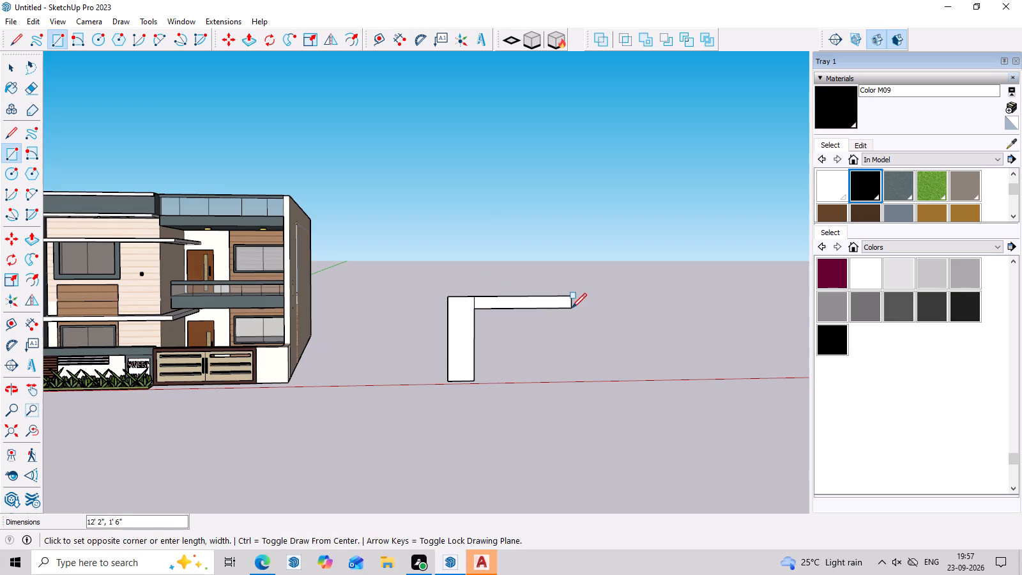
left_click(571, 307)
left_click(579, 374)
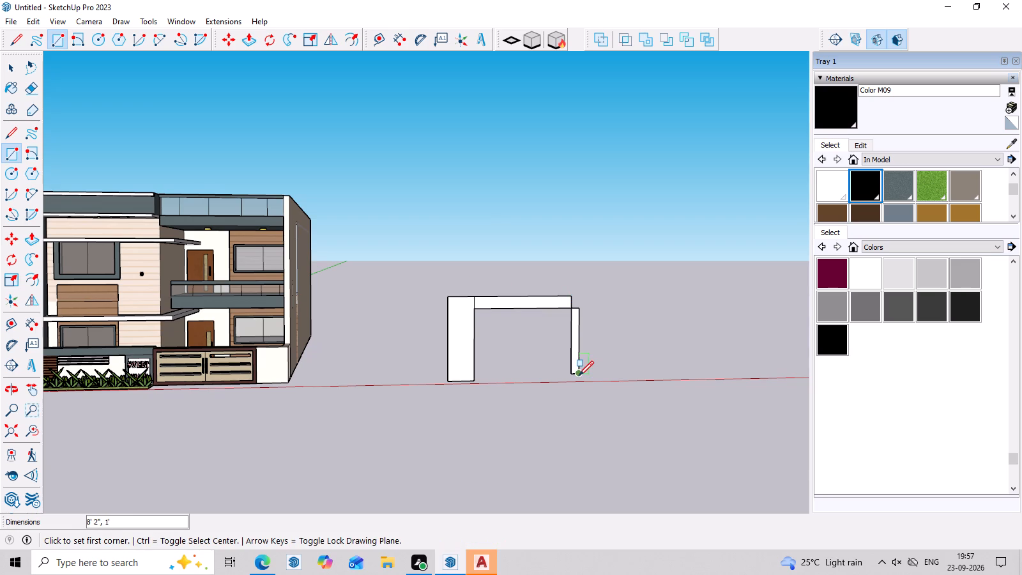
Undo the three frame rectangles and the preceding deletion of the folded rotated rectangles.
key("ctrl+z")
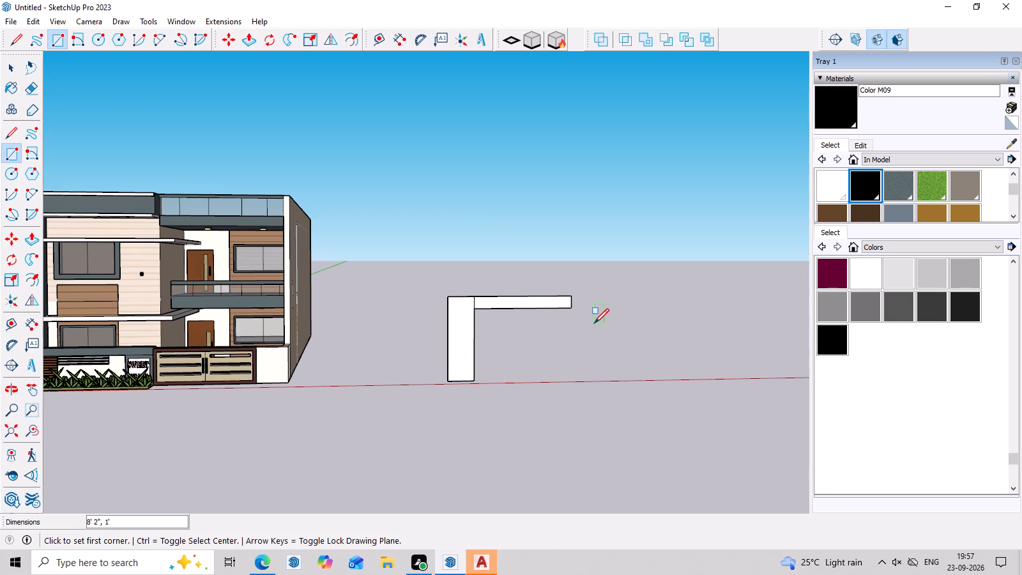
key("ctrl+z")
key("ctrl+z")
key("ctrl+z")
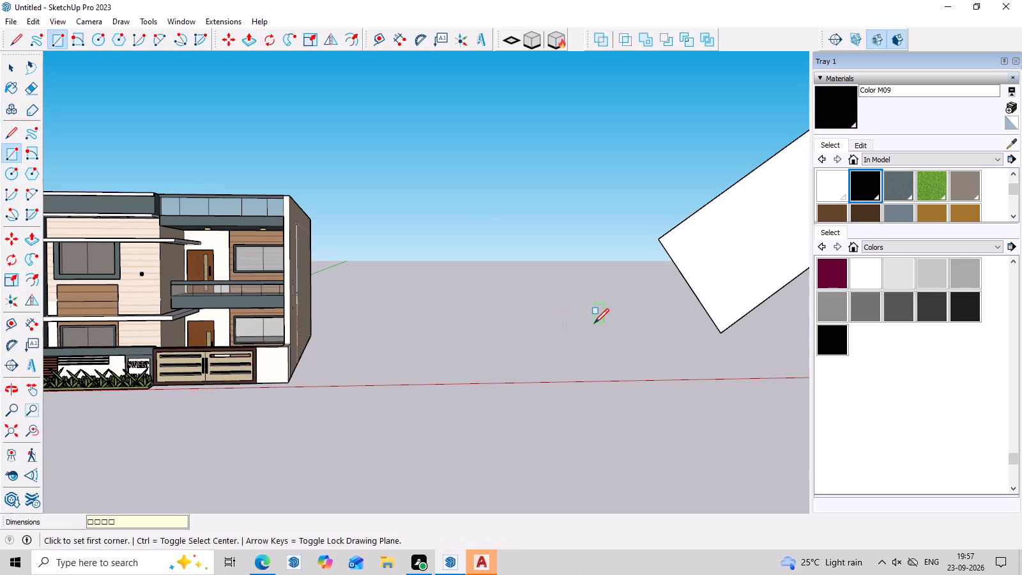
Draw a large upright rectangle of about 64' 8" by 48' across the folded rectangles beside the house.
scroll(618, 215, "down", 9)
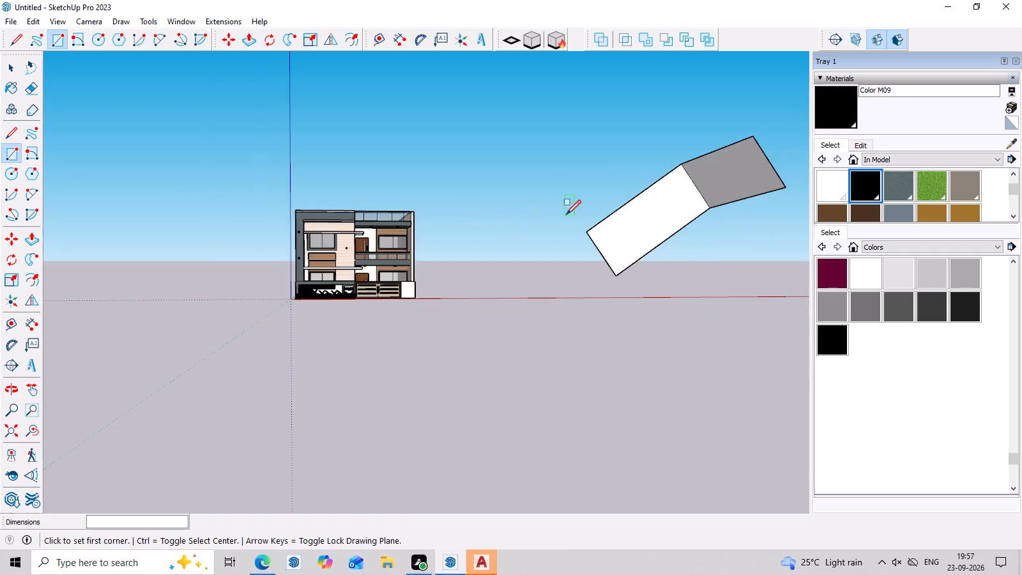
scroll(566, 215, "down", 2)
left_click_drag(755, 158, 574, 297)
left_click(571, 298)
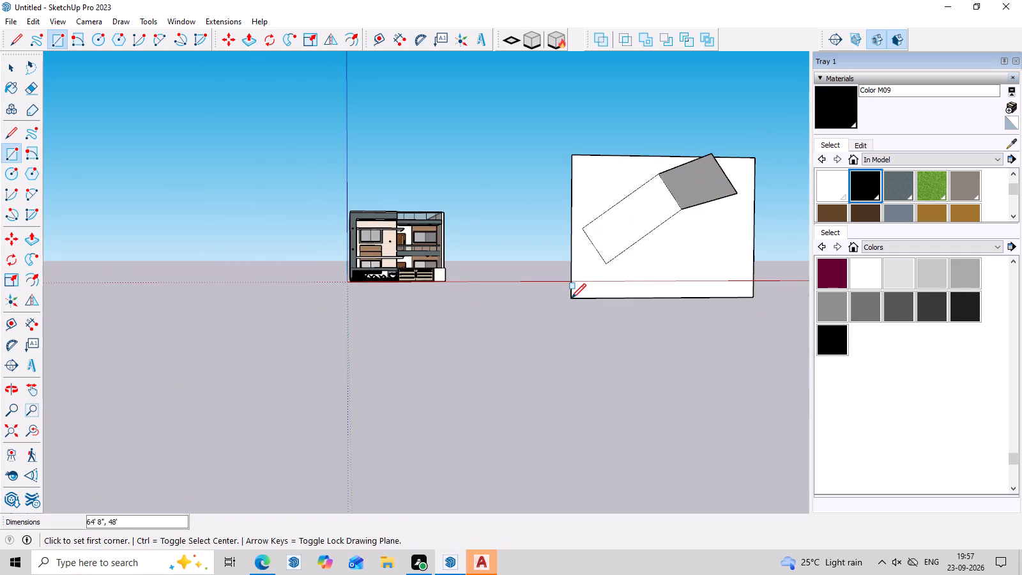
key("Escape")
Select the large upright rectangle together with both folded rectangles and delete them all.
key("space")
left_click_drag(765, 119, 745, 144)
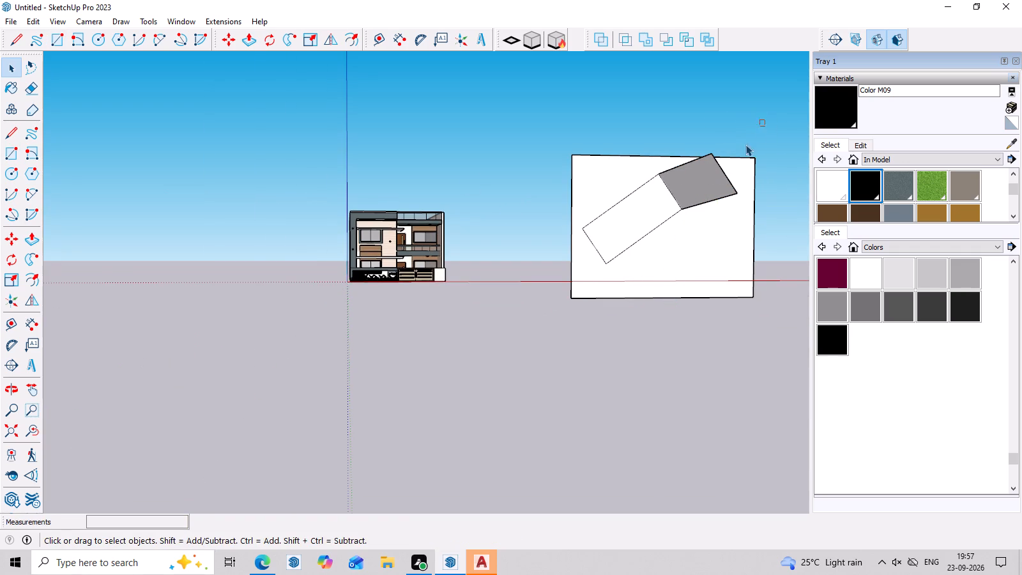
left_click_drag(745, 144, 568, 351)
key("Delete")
Examine the house front and the open ground beside it from eye-level and raised angles, near and far.
scroll(522, 263, "up", 2)
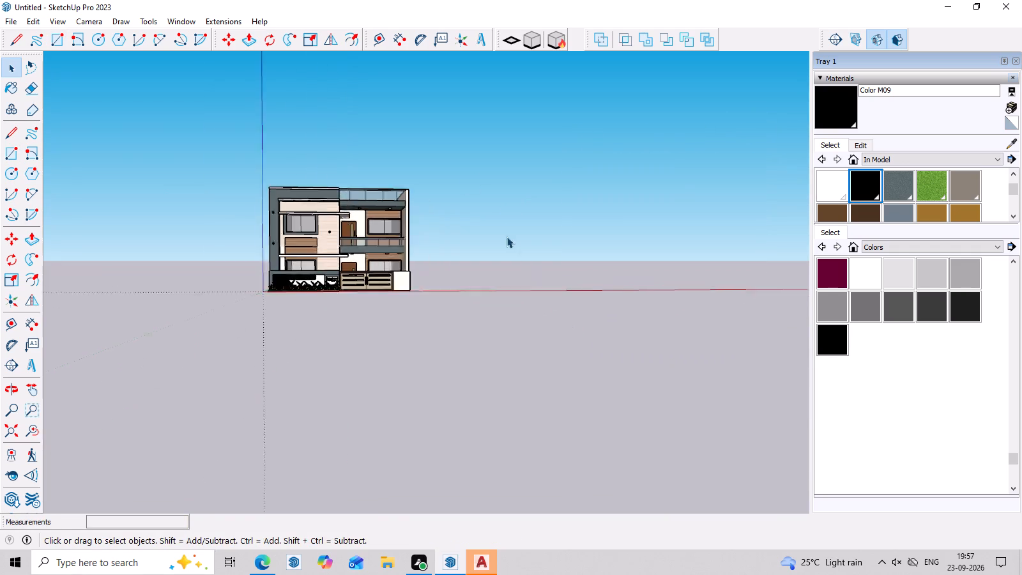
scroll(507, 236, "up", 7)
middle_click_drag(469, 203, 457, 326)
scroll(463, 316, "up", 4)
middle_click_drag(641, 402, 636, 346)
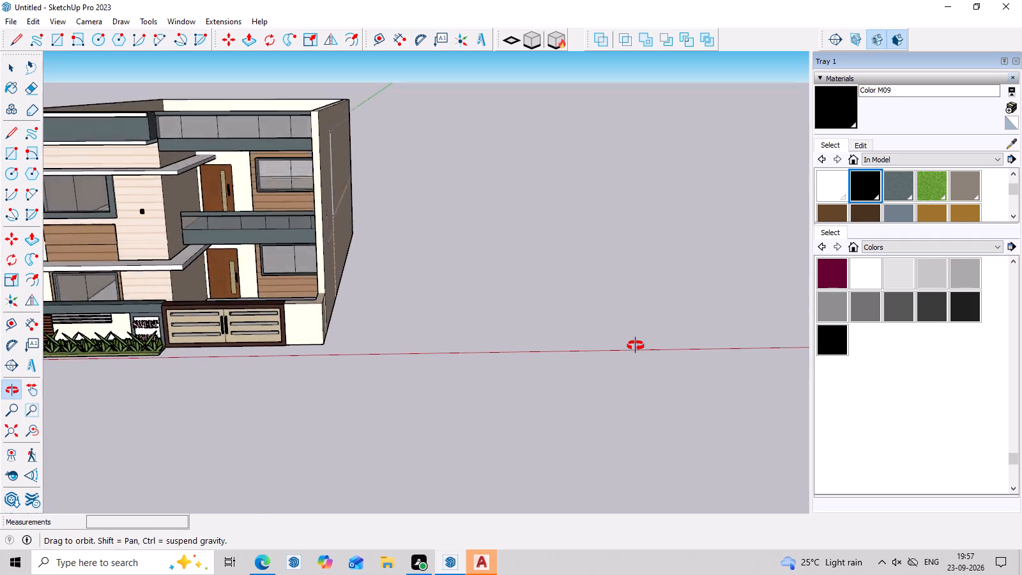
middle_click_drag(636, 346, 636, 302)
scroll(636, 302, "up", 1)
scroll(637, 299, "down", 16)
scroll(620, 203, "up", 3)
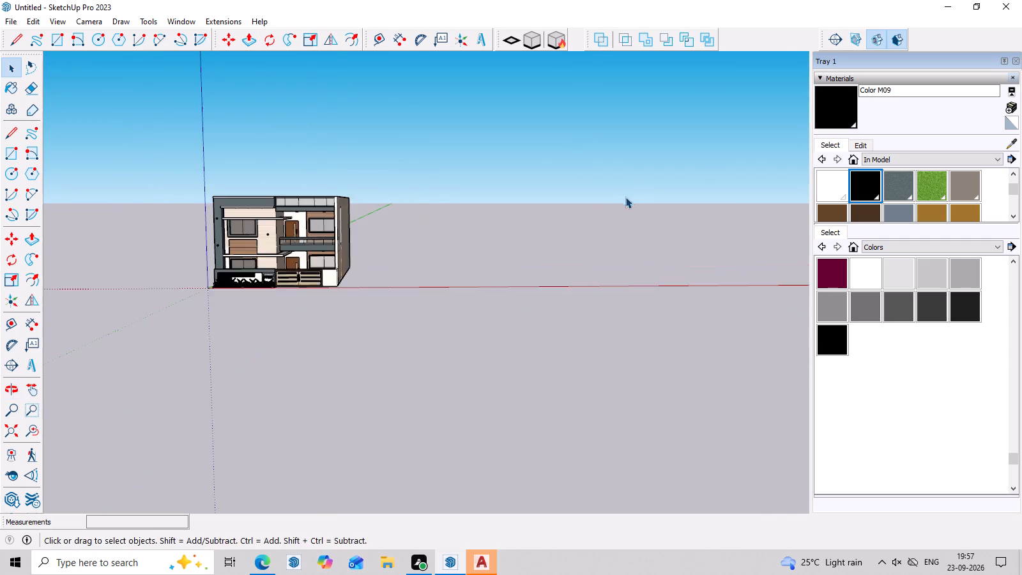
scroll(625, 197, "up", 9)
middle_click_drag(631, 236, 629, 295)
scroll(389, 332, "up", 2)
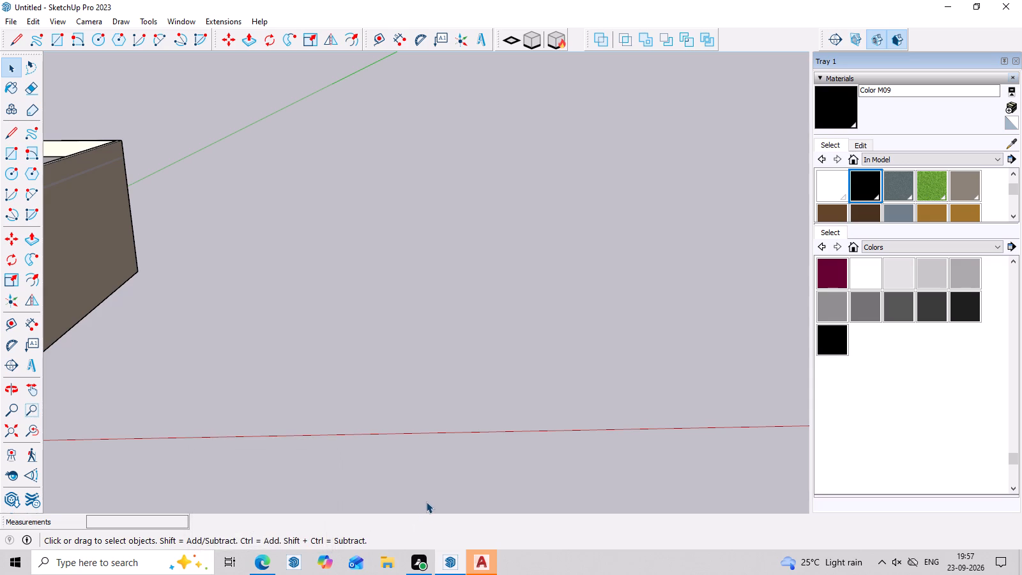
Draw a flat rectangle of about 20' 9" by 11' 4" on the ground beside the house and pull it up 6" into a slab.
key("r")
left_click(317, 371)
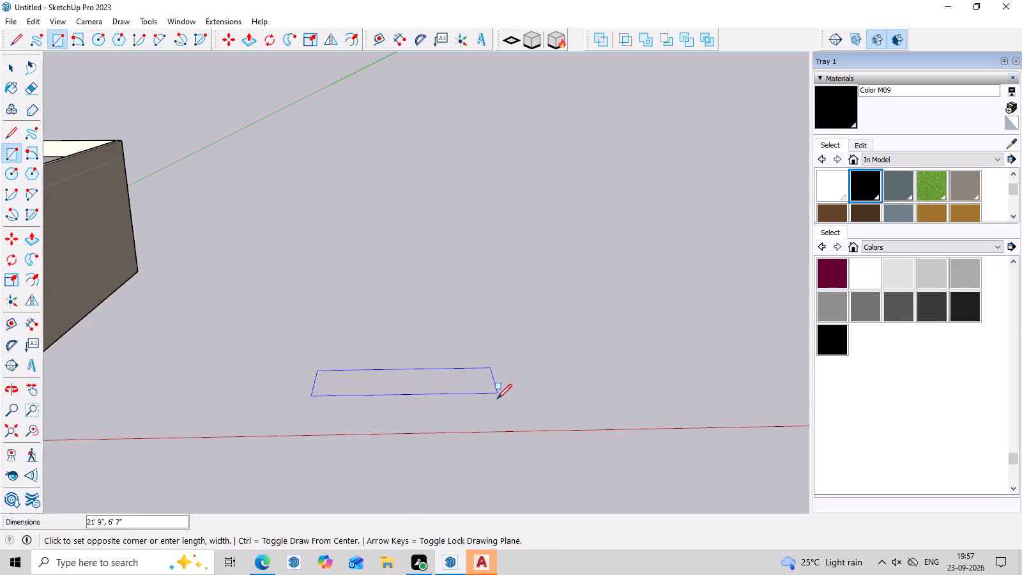
left_click(496, 410)
key("space")
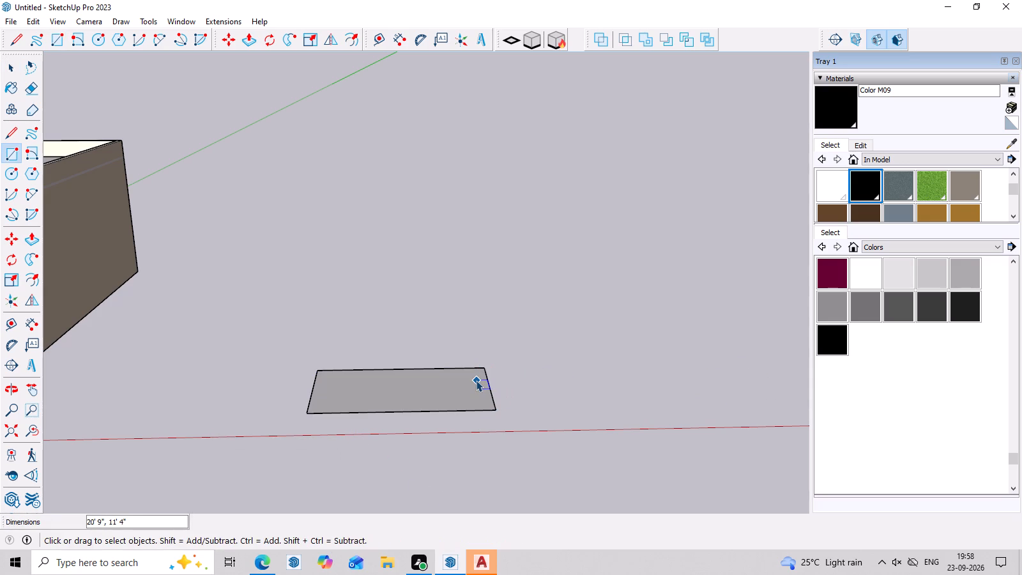
key("p")
left_click(464, 378)
left_click(464, 374)
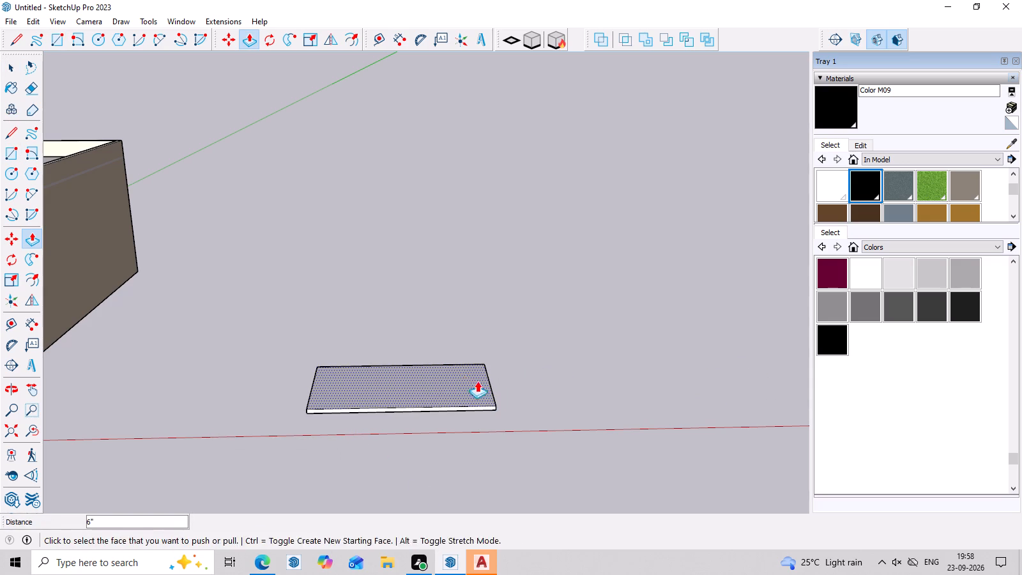
Select all faces and edges of the thin slab beside the house and make them a group.
middle_click_drag(480, 385, 485, 434)
key("space")
triple_click(469, 410)
right_click(469, 410)
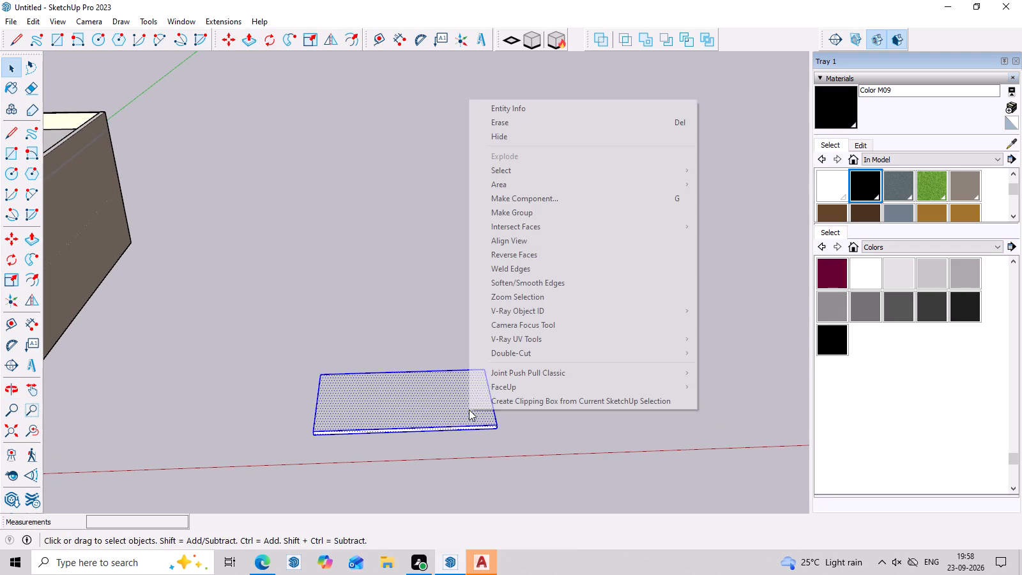
left_click(514, 211)
Draw an inset rectangle of about 18' 7" by 8' 6" on the grouped slab's top face.
middle_click_drag(435, 380, 434, 418)
scroll(403, 426, "up", 3)
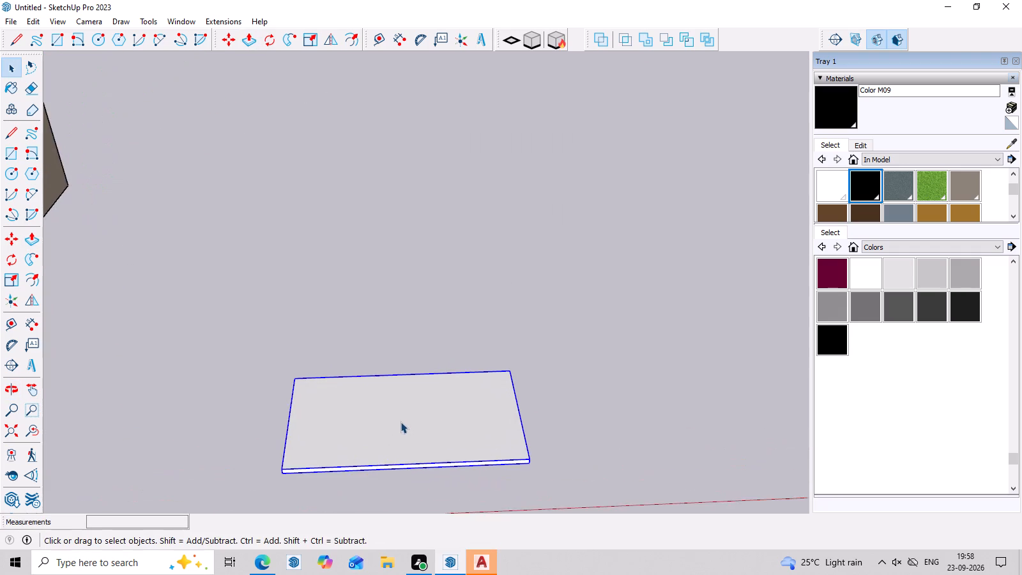
scroll(400, 421, "up", 2)
middle_click_drag(397, 429, 397, 444)
scroll(317, 403, "up", 3)
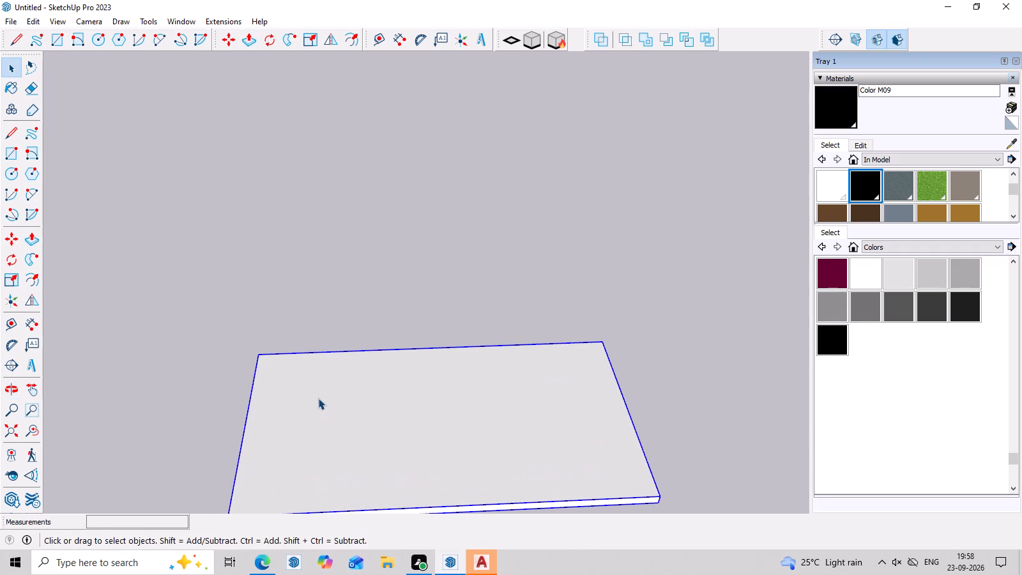
key("r")
left_click(278, 372)
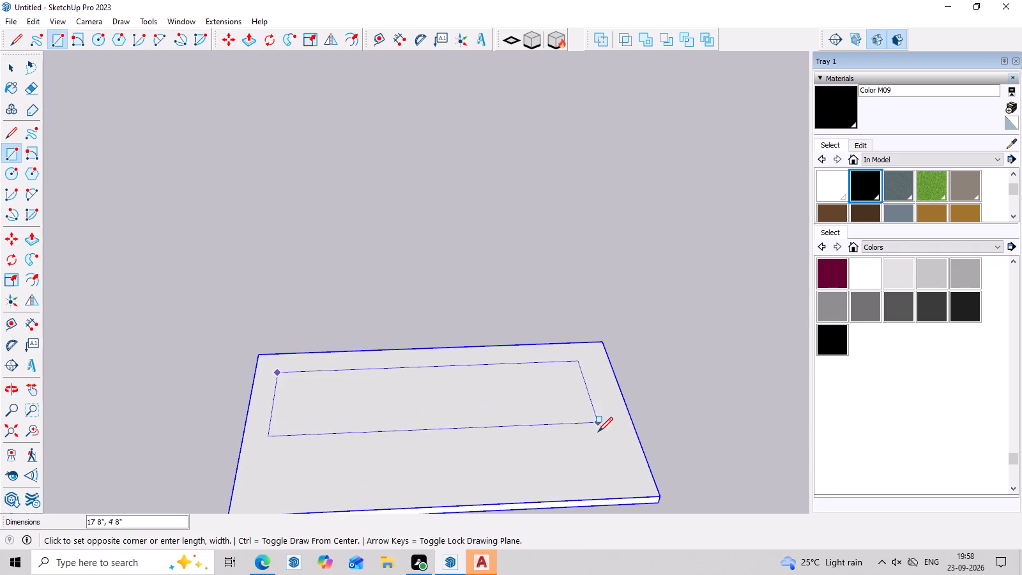
left_click(636, 477)
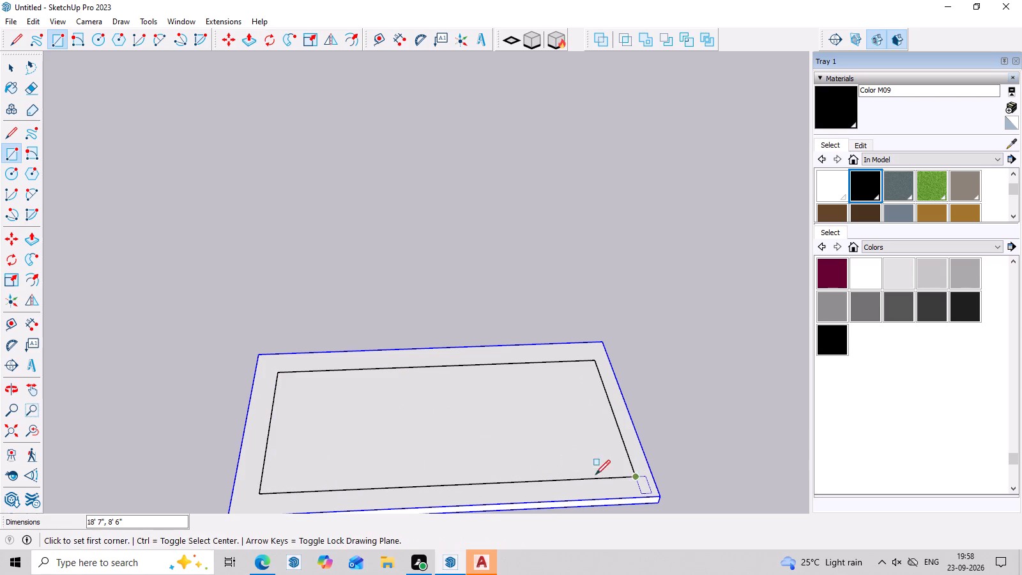
Undo the inset rectangle and the grouping of the thin slab.
key("l")
key("space")
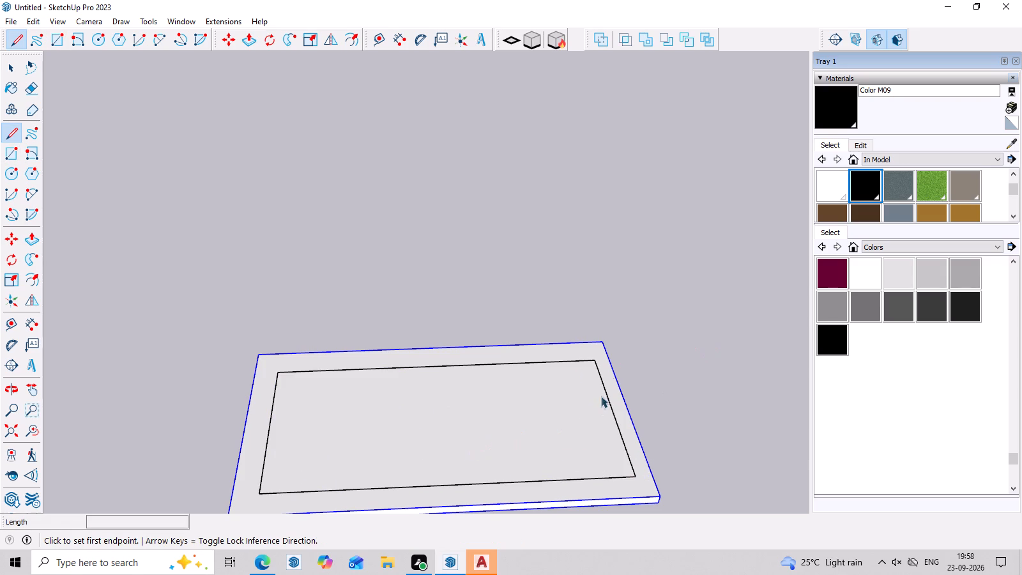
key("ctrl+z")
key("ctrl+z")
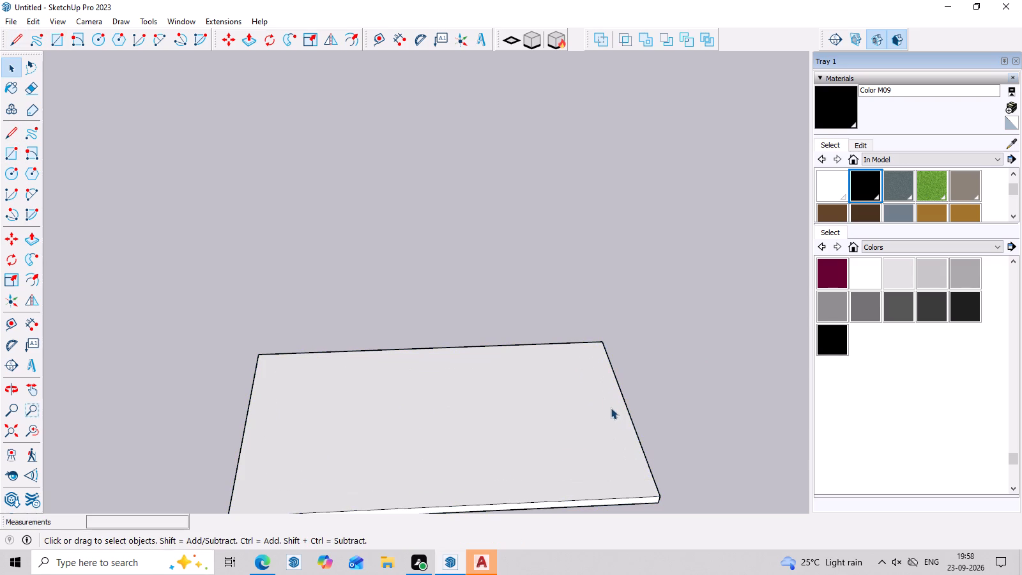
Draw an inset rectangle directly on the ungrouped slab's top face, leaving a narrow border all around.
triple_click(568, 431)
scroll(570, 431, "up", 2)
triple_click(567, 381)
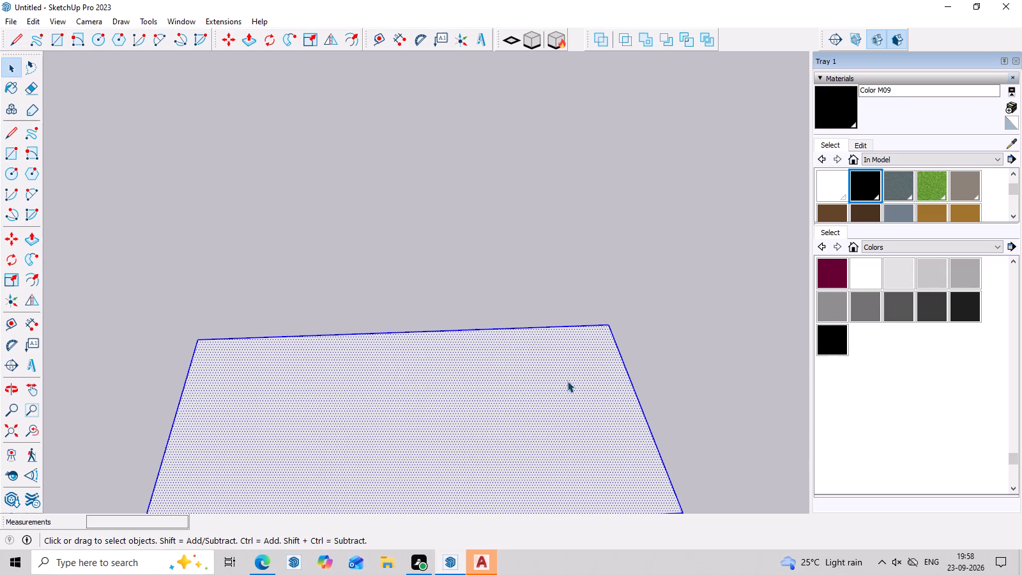
scroll(567, 385, "up", 3)
scroll(569, 314, "down", 6)
left_click(661, 361)
triple_click(382, 446)
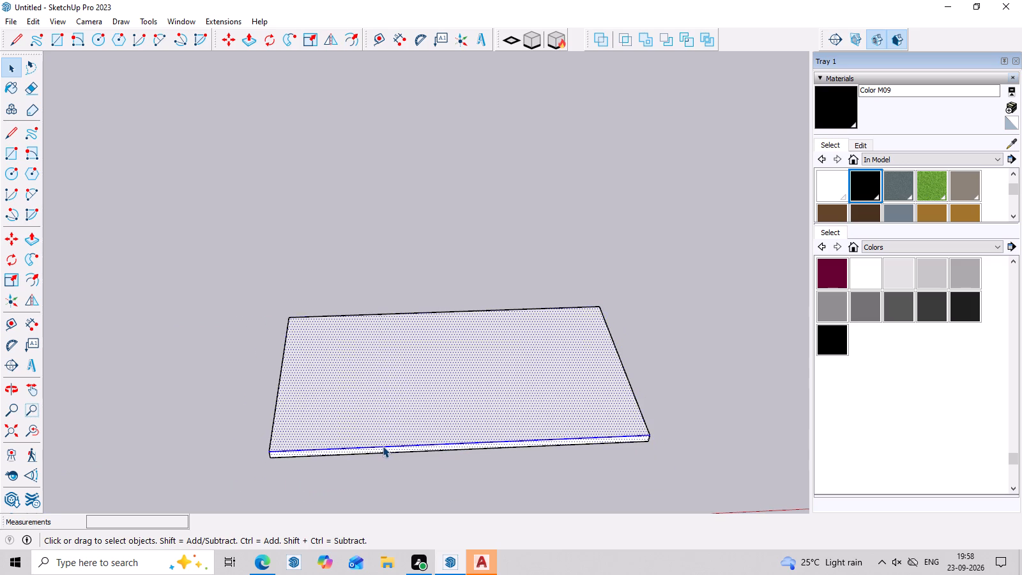
scroll(391, 422, "up", 3)
middle_click_drag(395, 387, 395, 413)
key("r")
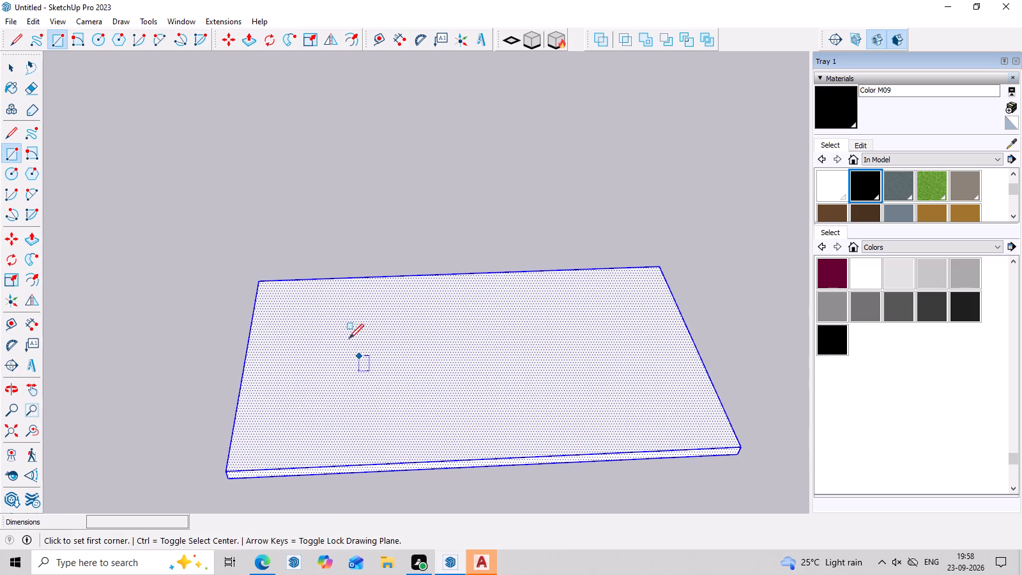
left_click(287, 302)
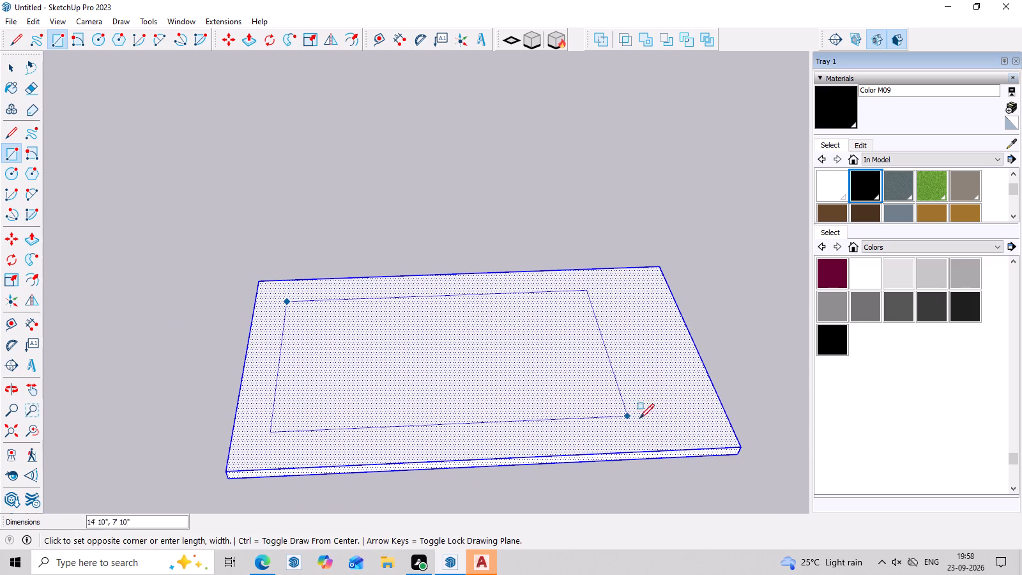
left_click(703, 423)
Round the inset rectangle's back-left corner with a two-point arc and erase the leftover corner edges.
middle_click_drag(571, 350, 573, 433)
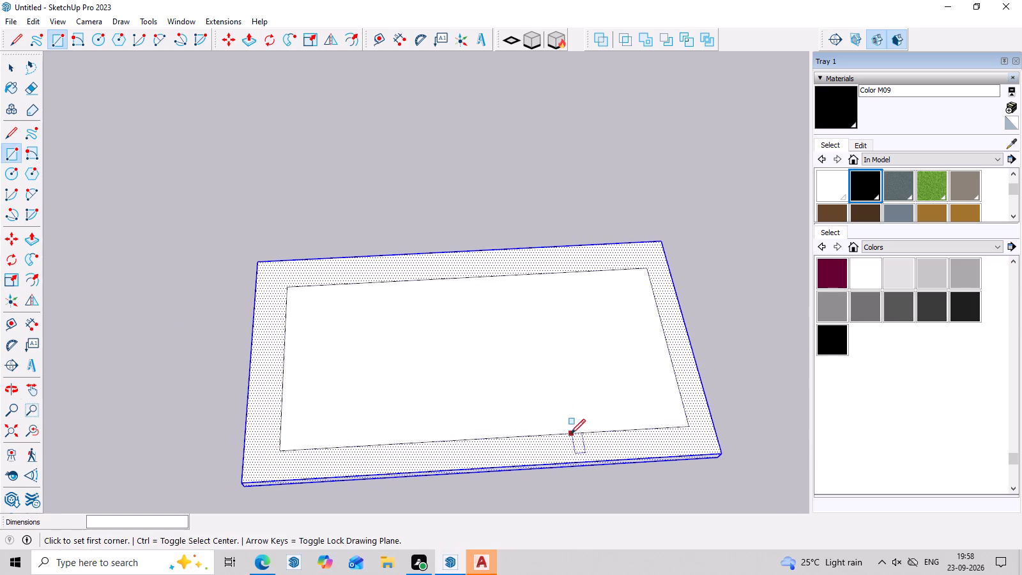
key("space")
scroll(311, 313, "up", 5)
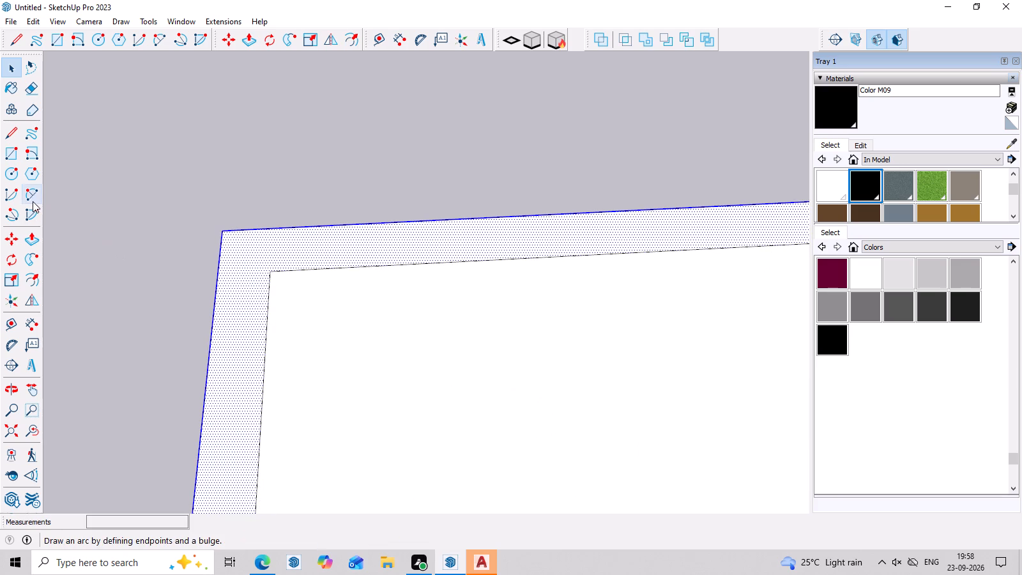
left_click(31, 197)
left_click(266, 333)
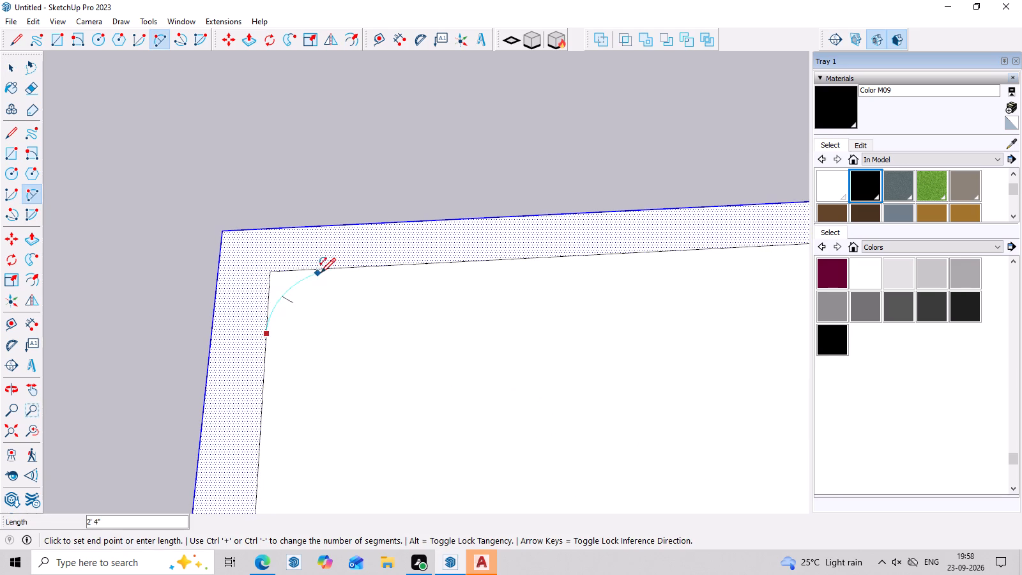
left_click(344, 270)
left_click(344, 270)
key("space")
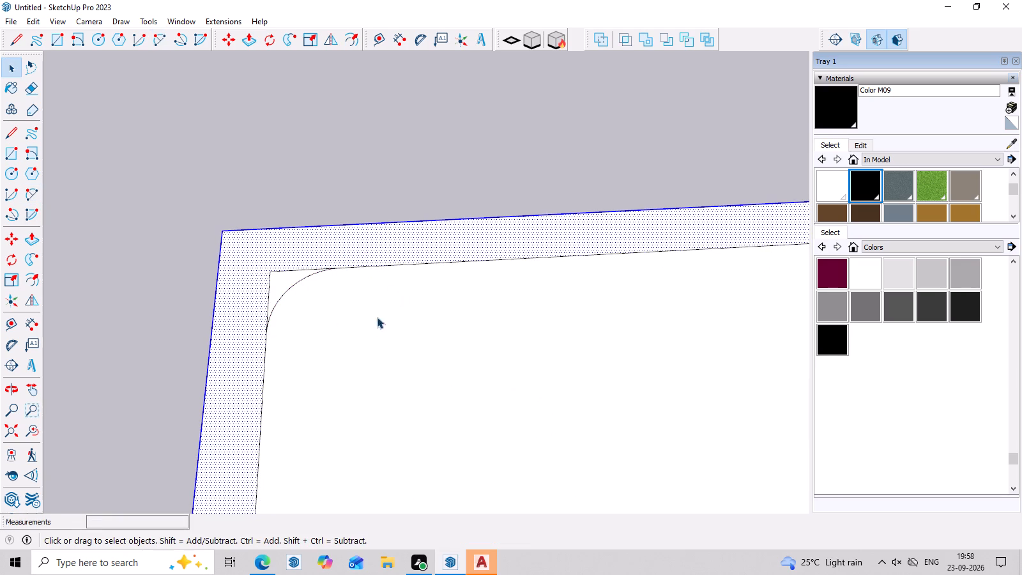
key("e")
left_click_drag(296, 272, 273, 298)
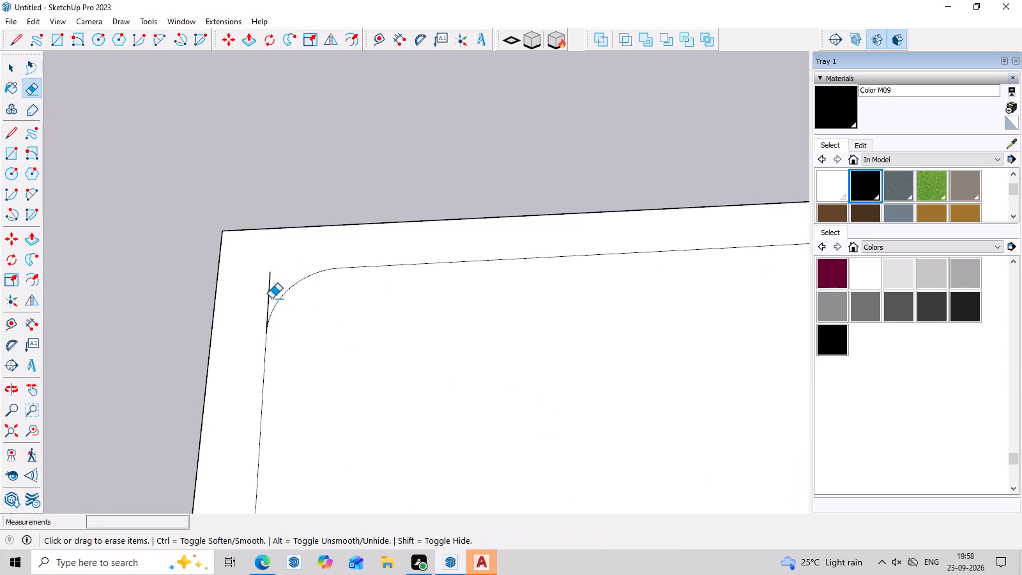
left_click_drag(280, 272, 267, 295)
left_click(266, 296)
Draw two-point arcs tangent to the edges across the inset rectangle's back-right corner, about 2' radius, and its front-right corner.
scroll(346, 290, "down", 11)
middle_click_drag(439, 364, 432, 392)
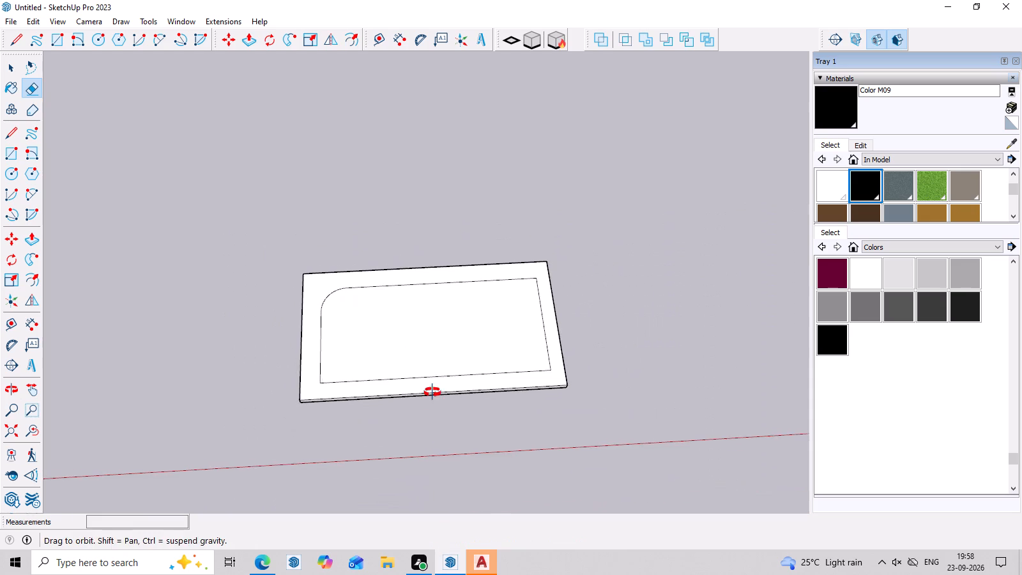
middle_click_drag(432, 392, 431, 399)
scroll(468, 333, "up", 7)
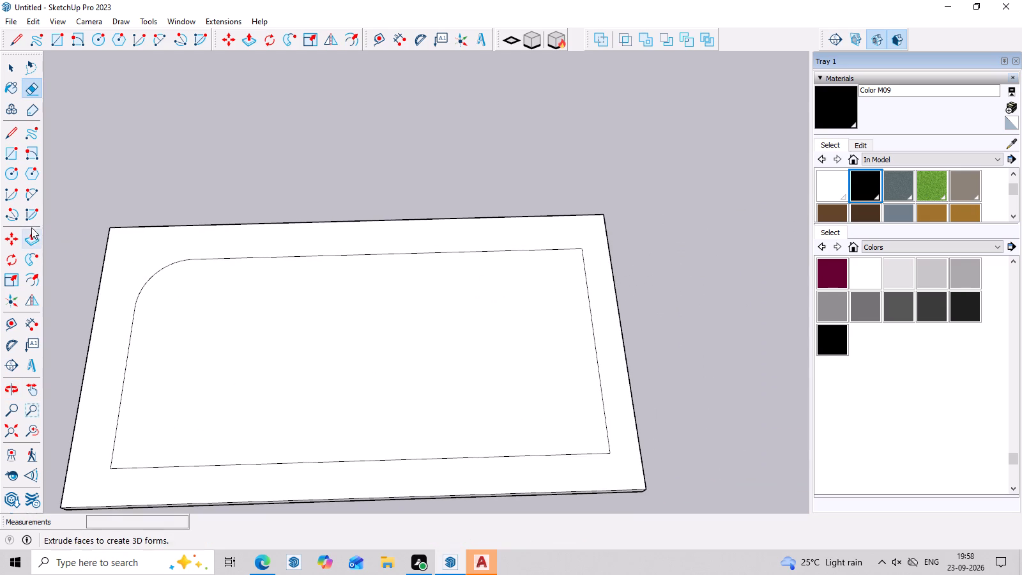
double_click(34, 191)
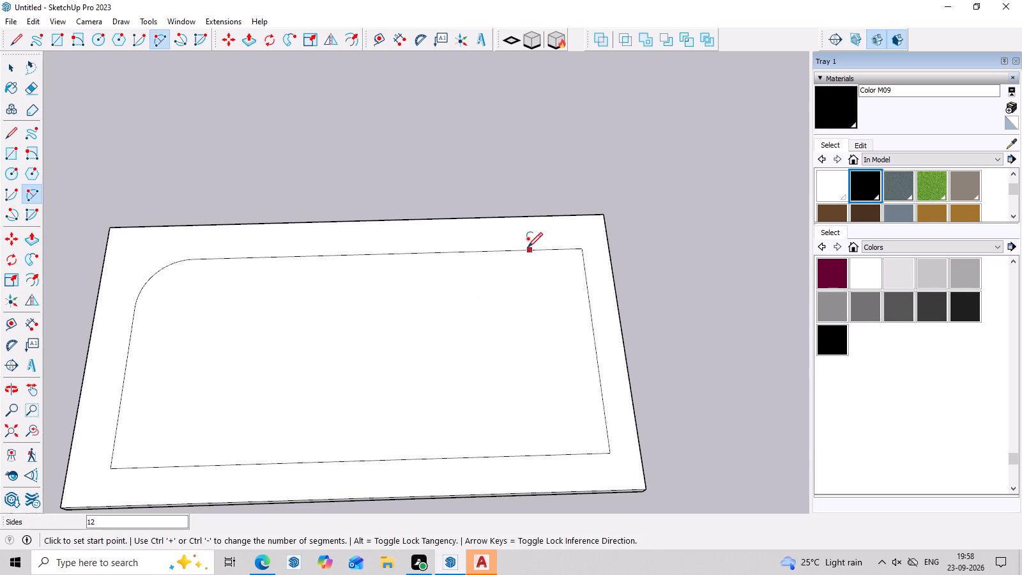
left_click(528, 247)
left_click(588, 302)
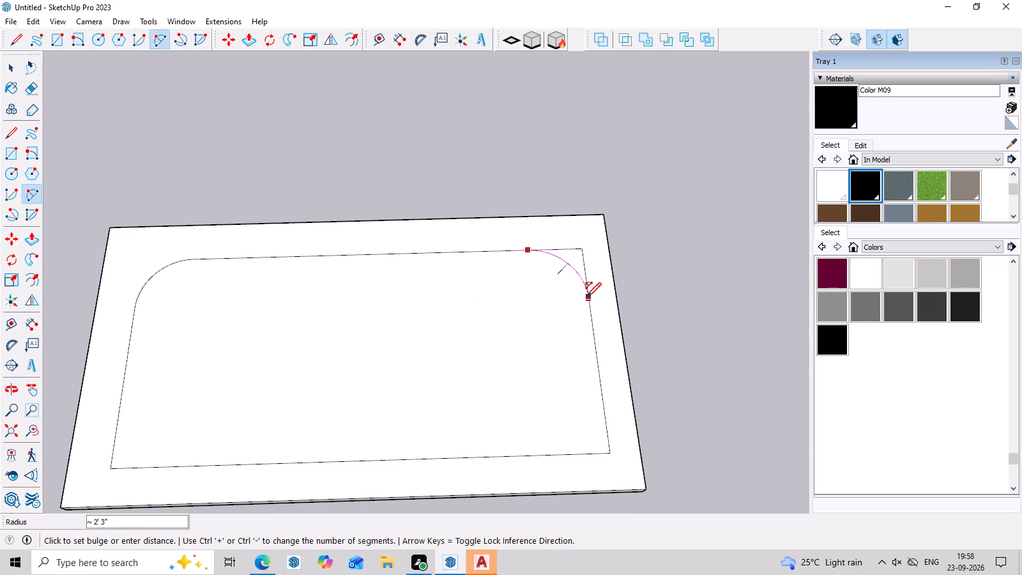
left_click(586, 297)
left_click(588, 293)
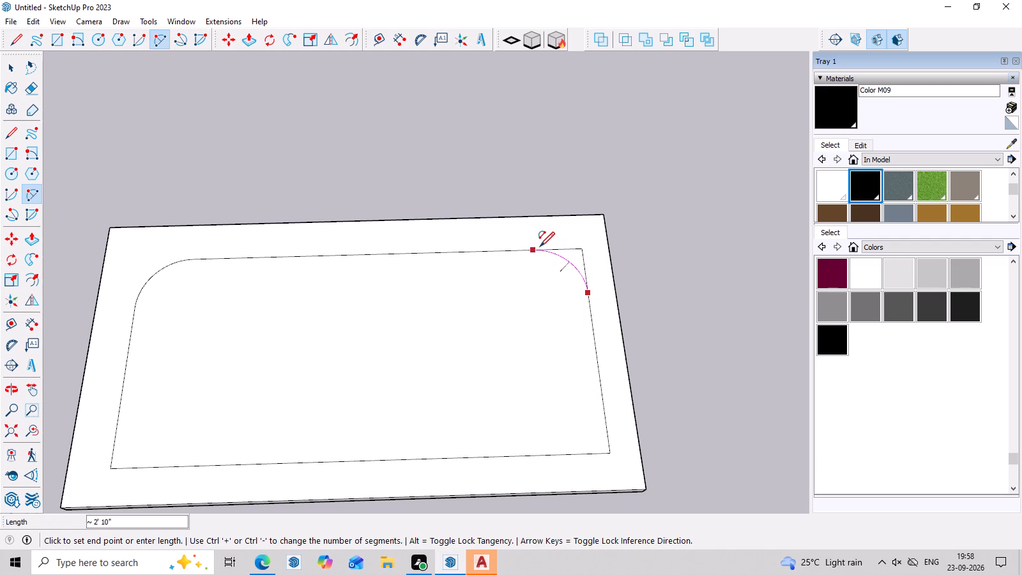
left_click(534, 249)
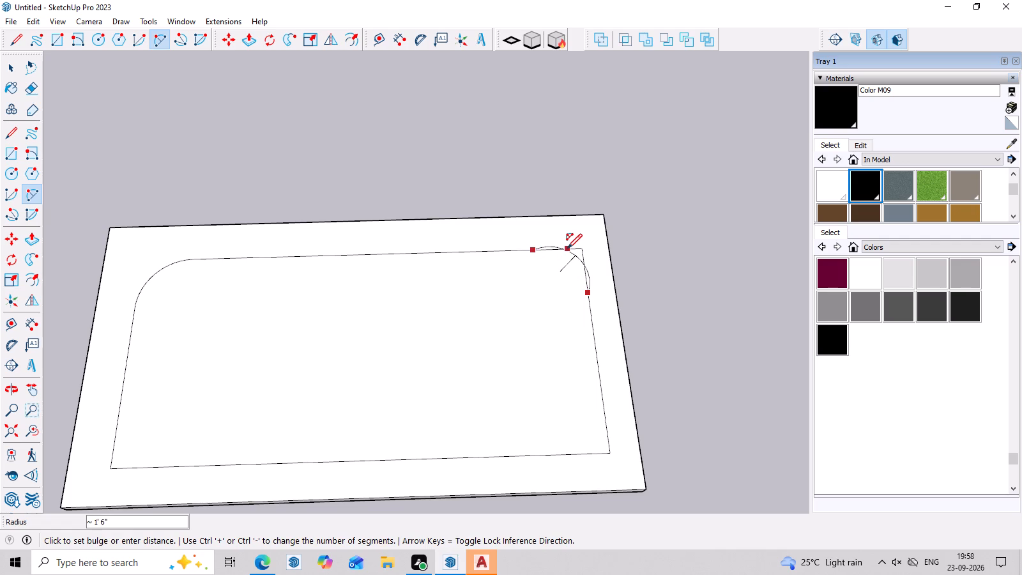
left_click(563, 253)
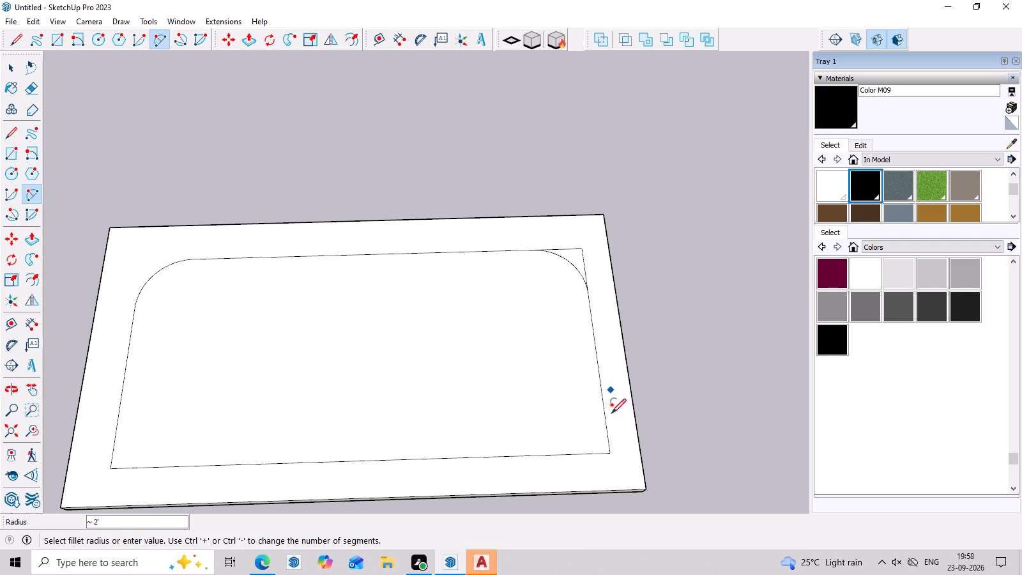
left_click(554, 456)
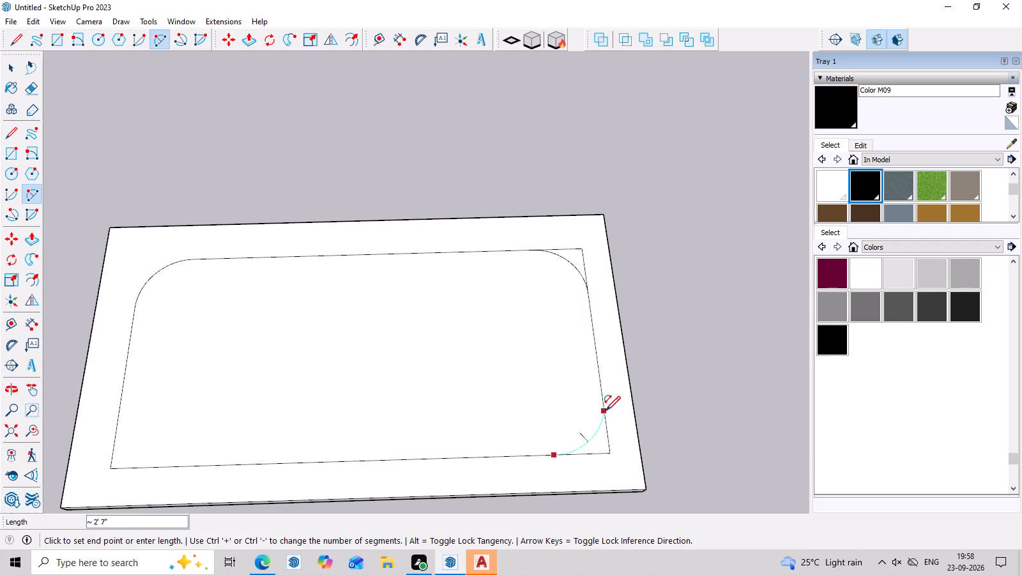
left_click(604, 411)
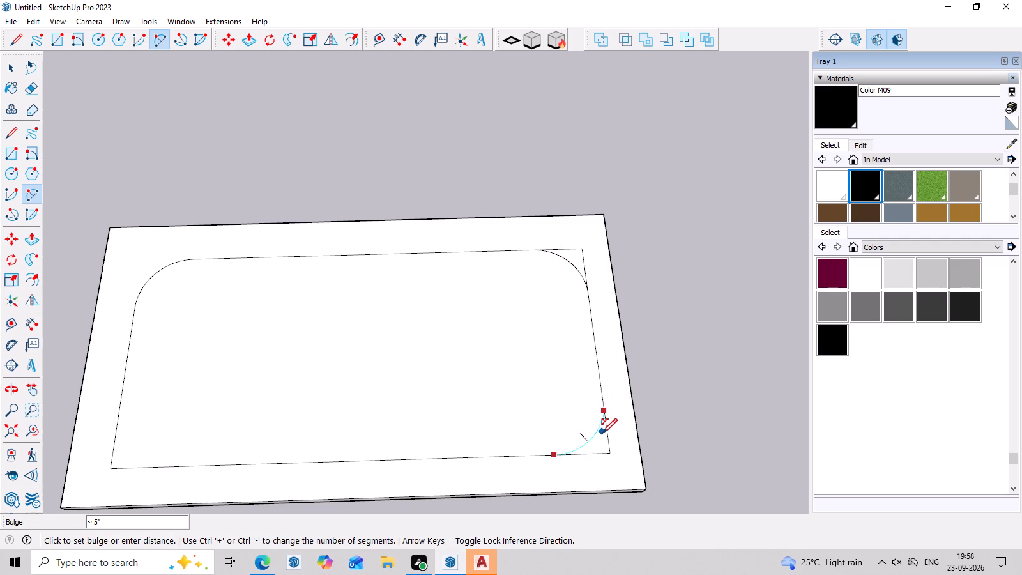
left_click(602, 433)
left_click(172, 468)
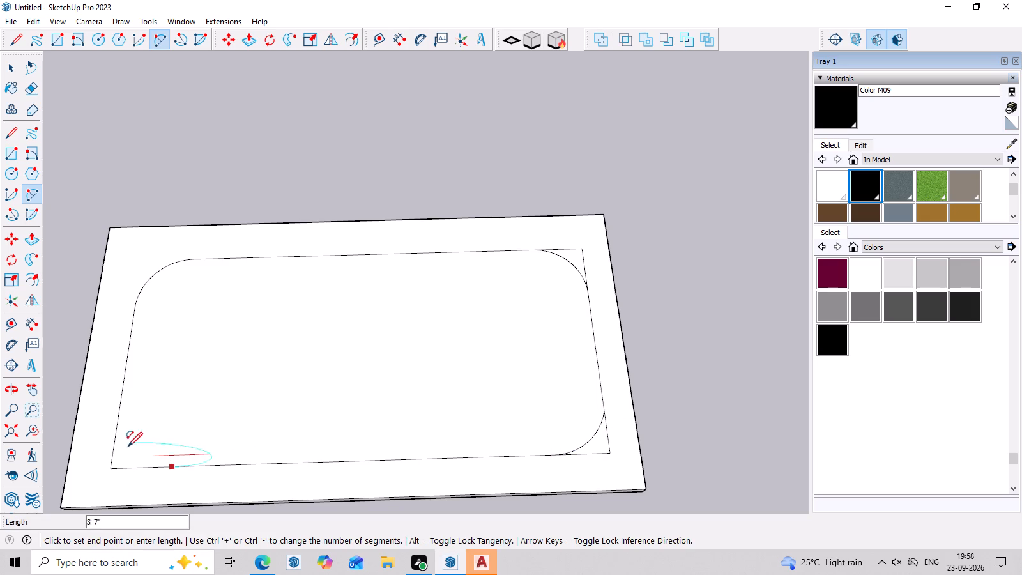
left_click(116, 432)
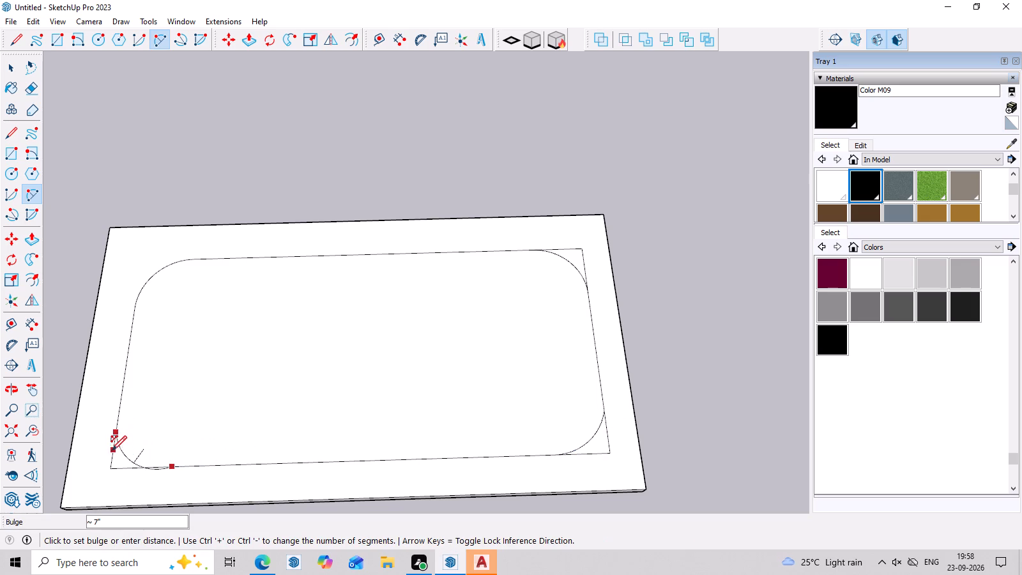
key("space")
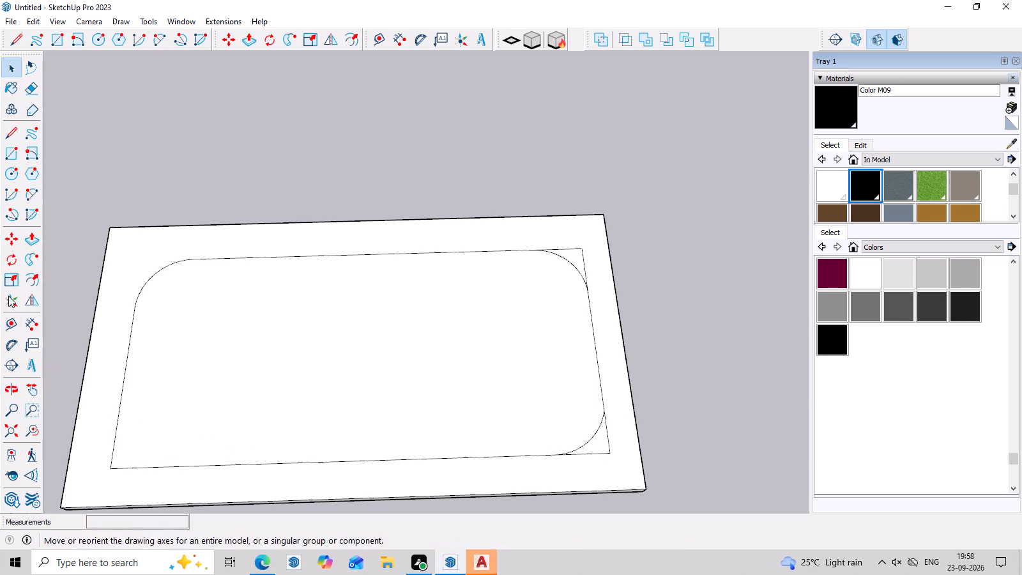
Draw a two-point arc with a chord of about 2' 5" across the inset rectangle's front-left corner.
left_click(29, 192)
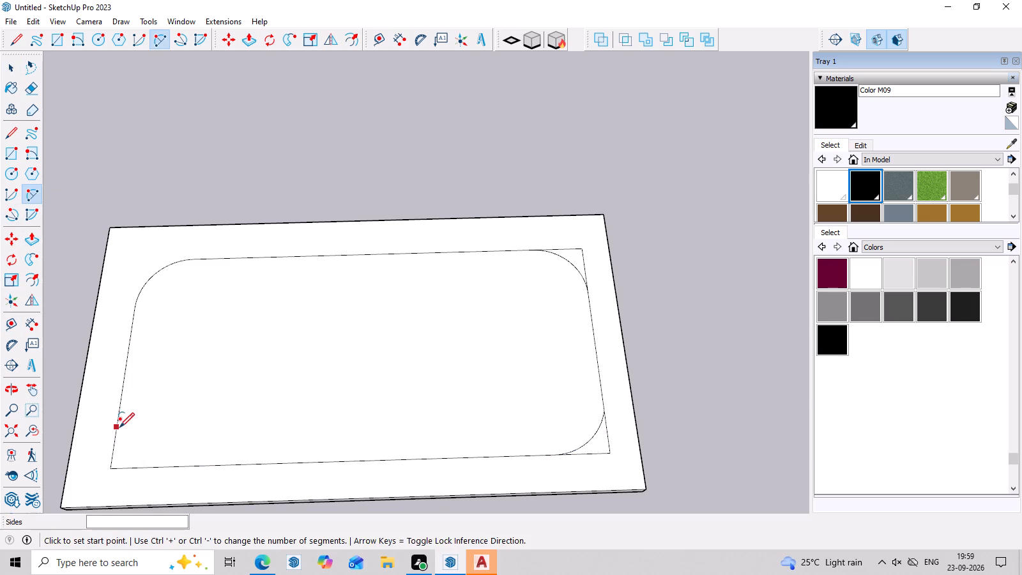
left_click(118, 427)
left_click(162, 468)
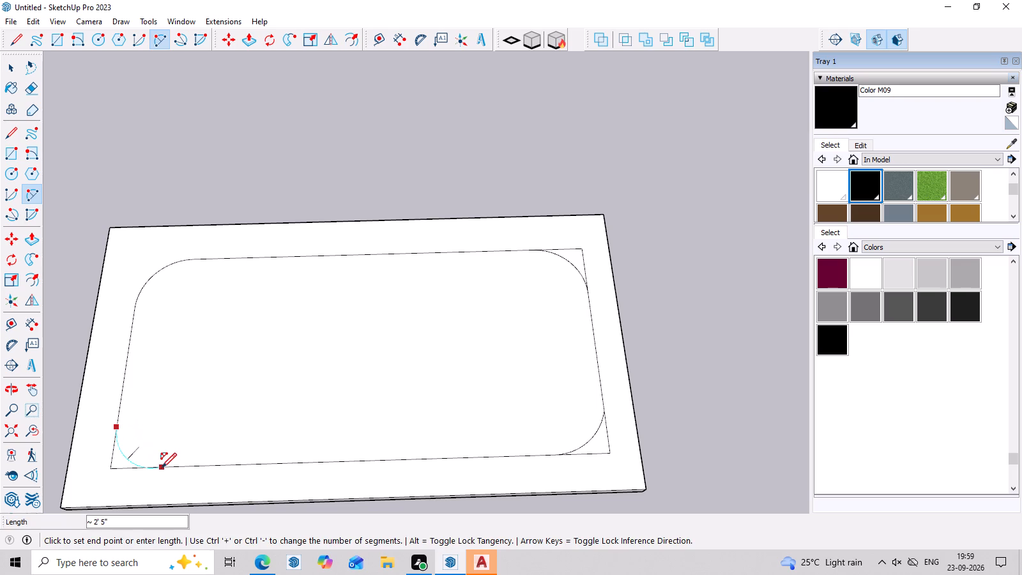
left_click(124, 458)
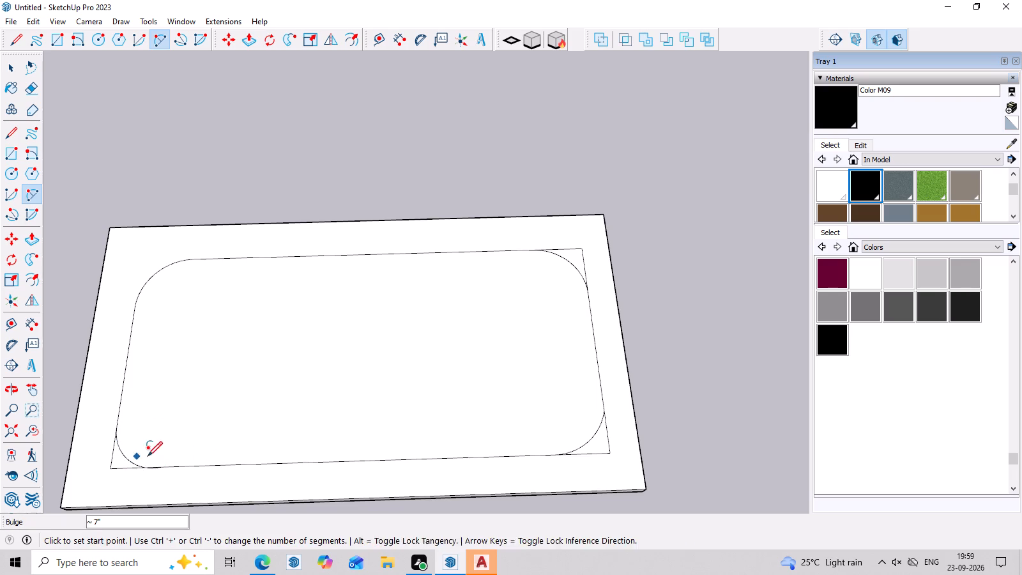
Erase the leftover square corner edges outside the front-left, front-right and back-right arcs.
key("space")
key("e")
left_click_drag(99, 441, 107, 463)
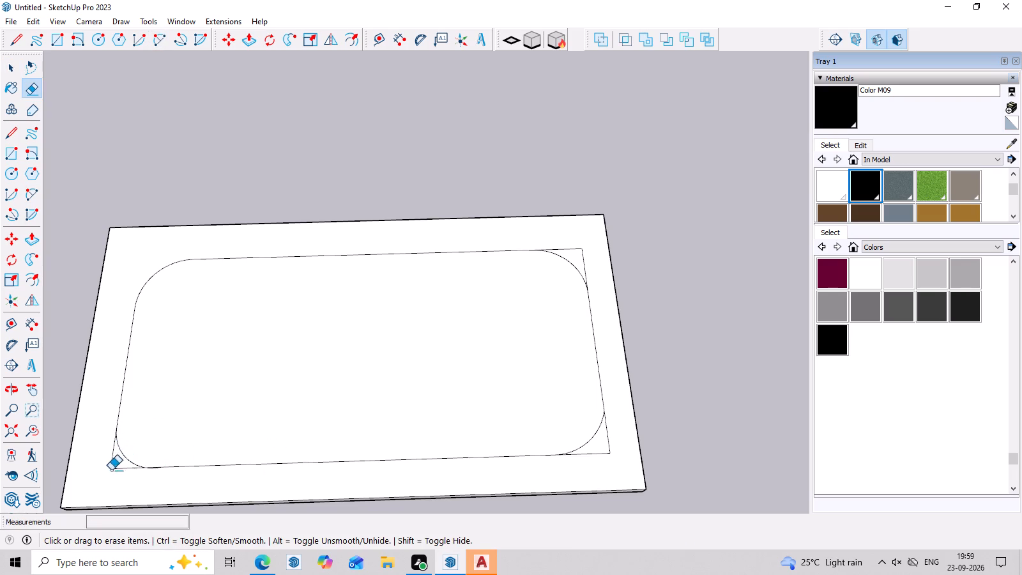
left_click_drag(114, 448, 119, 473)
left_click(151, 468)
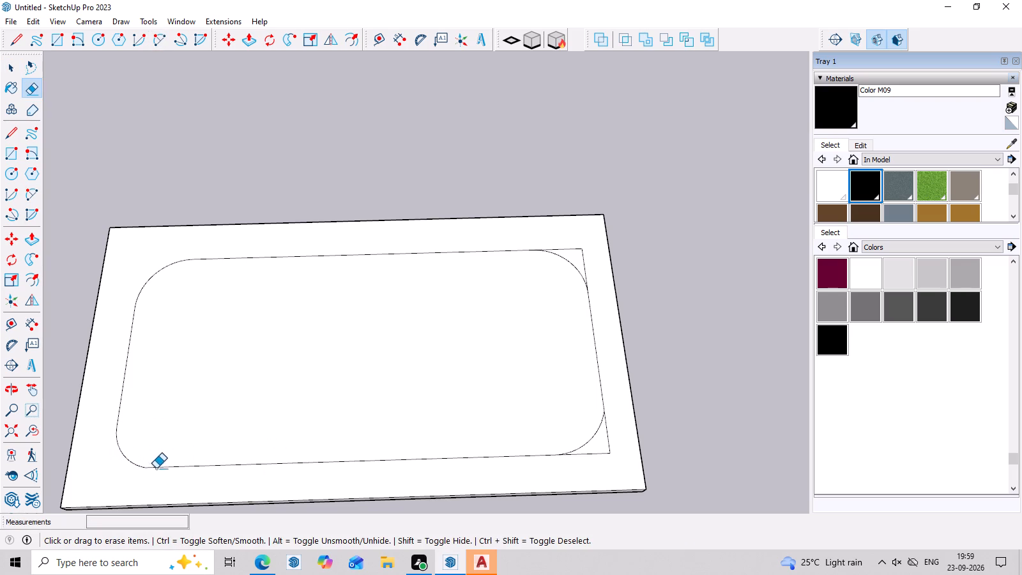
left_click_drag(611, 434, 583, 471)
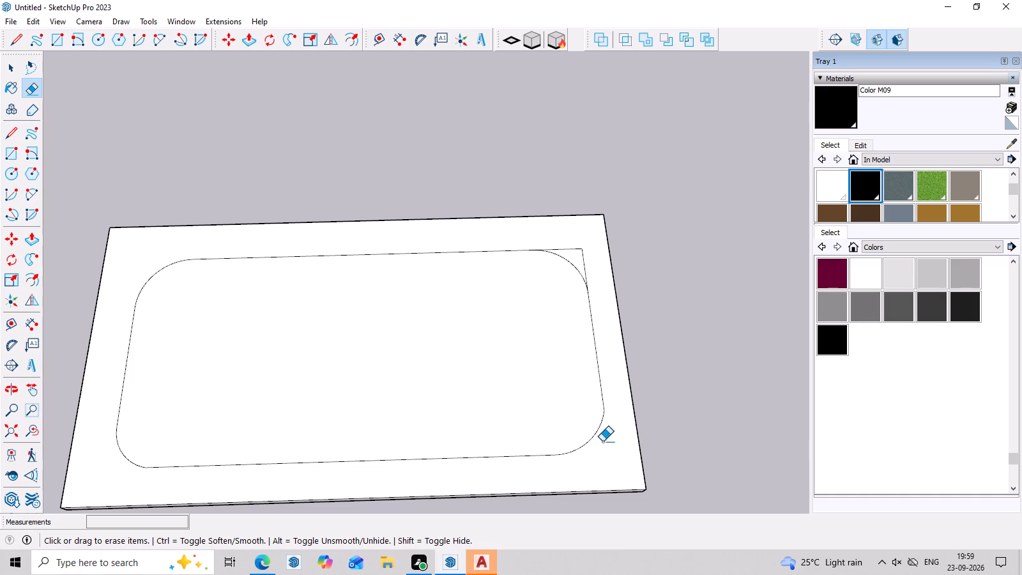
left_click_drag(562, 247, 588, 273)
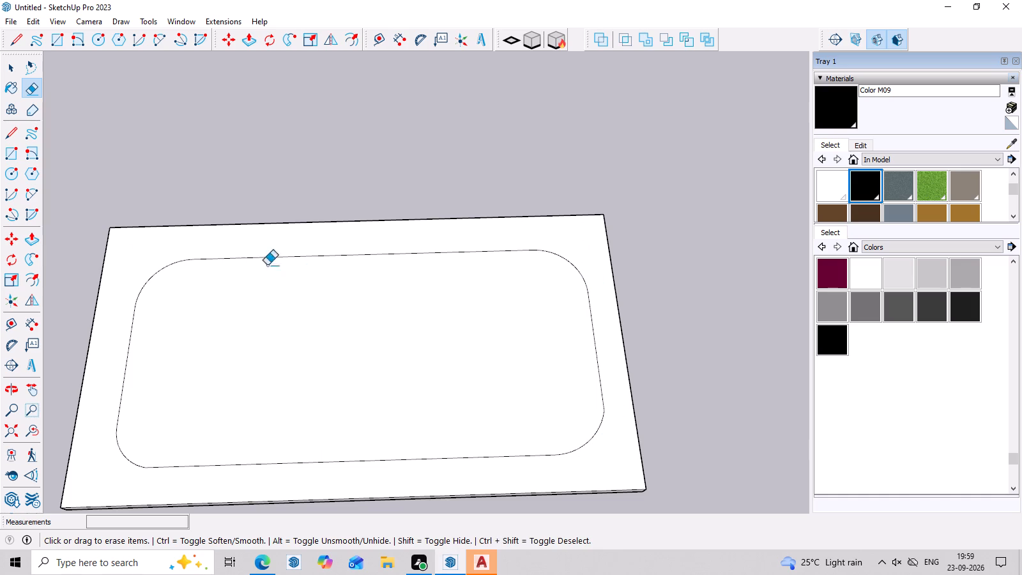
Split the rounded inner face near its middle with a straight front-to-back line of about 8' and select each half in turn.
key("space")
scroll(379, 388, "down", 3)
left_click(400, 364)
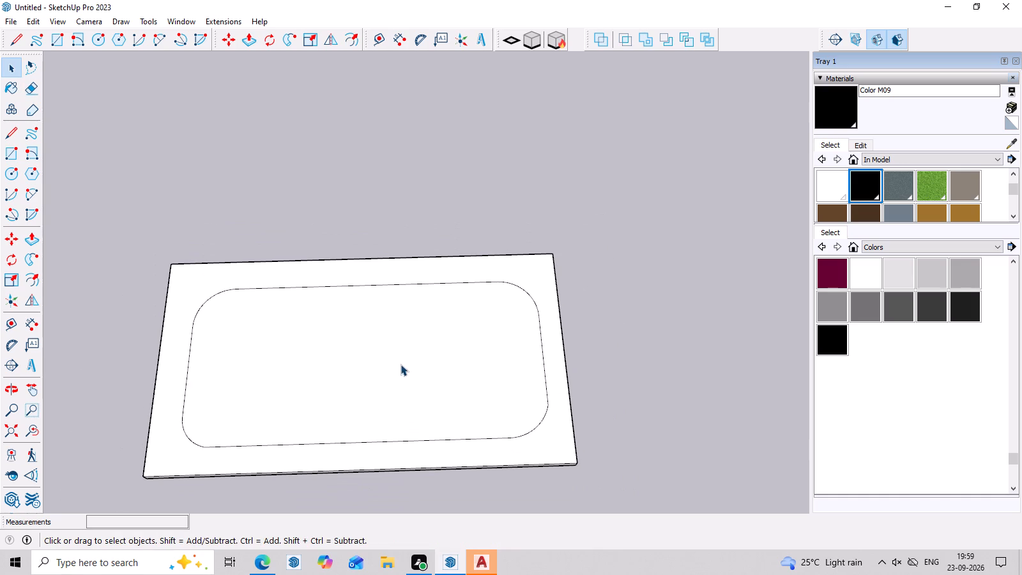
key("l")
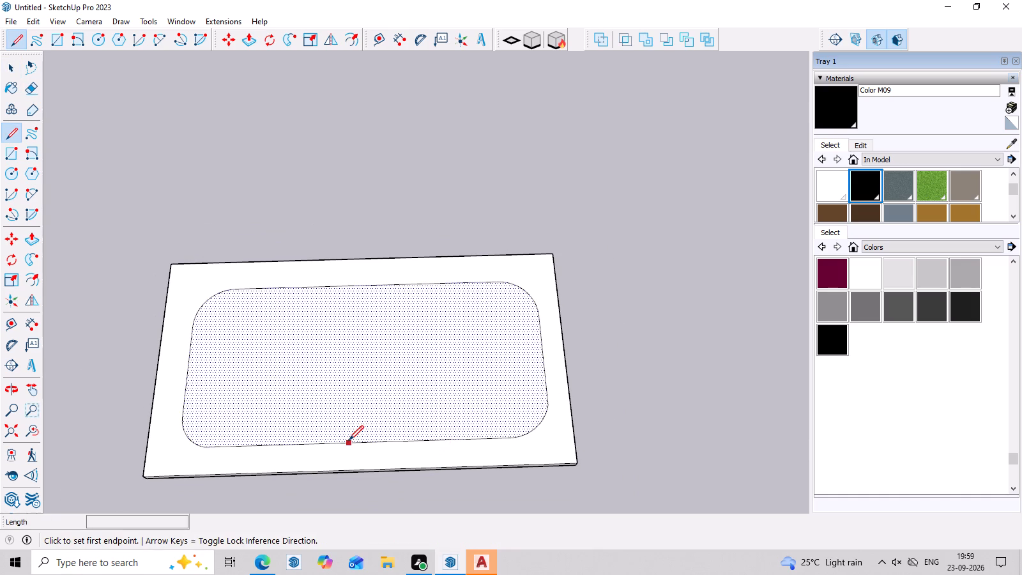
left_click(358, 441)
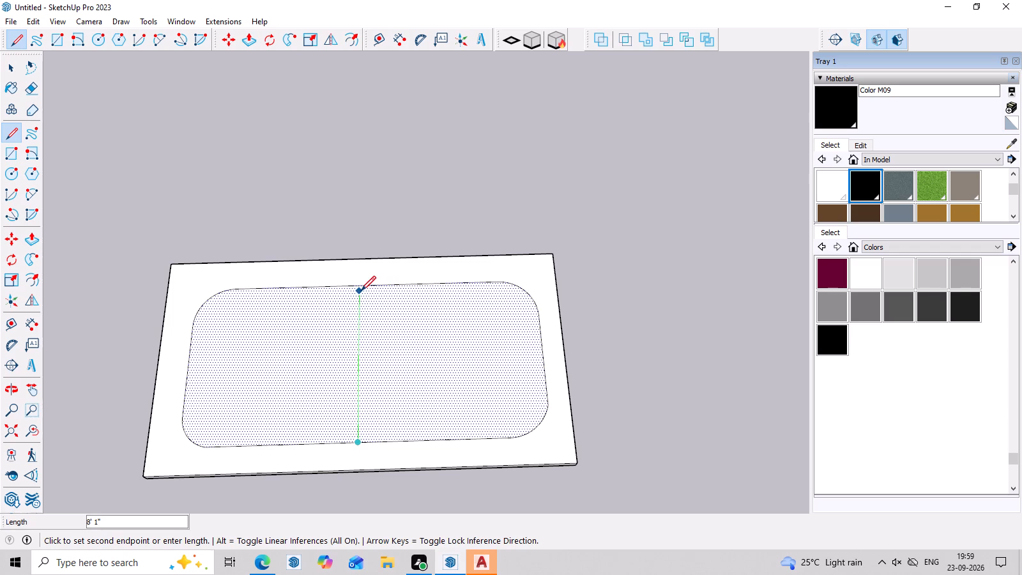
left_click(358, 289)
key("Escape")
key("space")
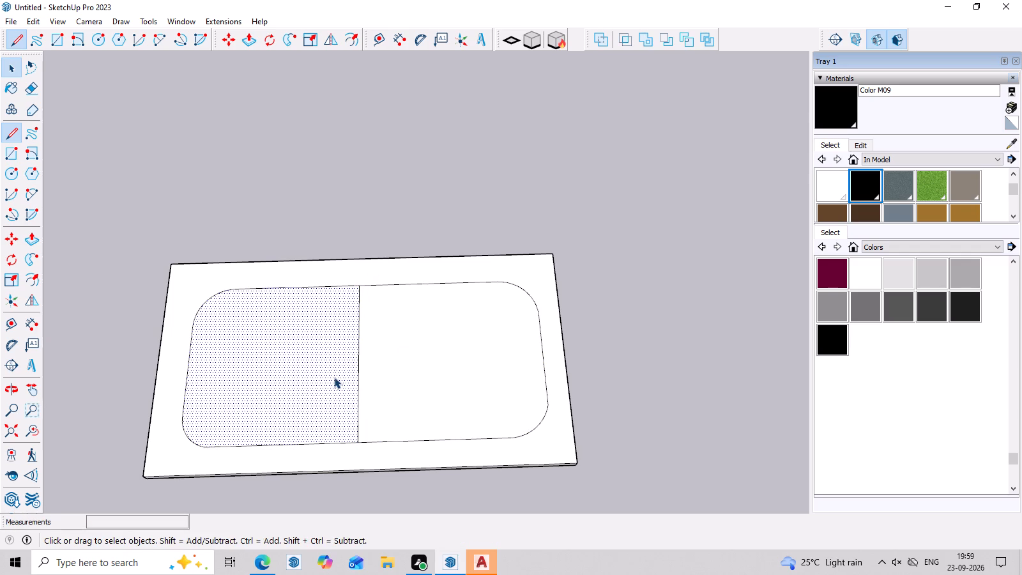
left_click(334, 377)
scroll(353, 392, "up", 3)
left_click(380, 385)
scroll(385, 395, "up", 3)
scroll(386, 396, "down", 7)
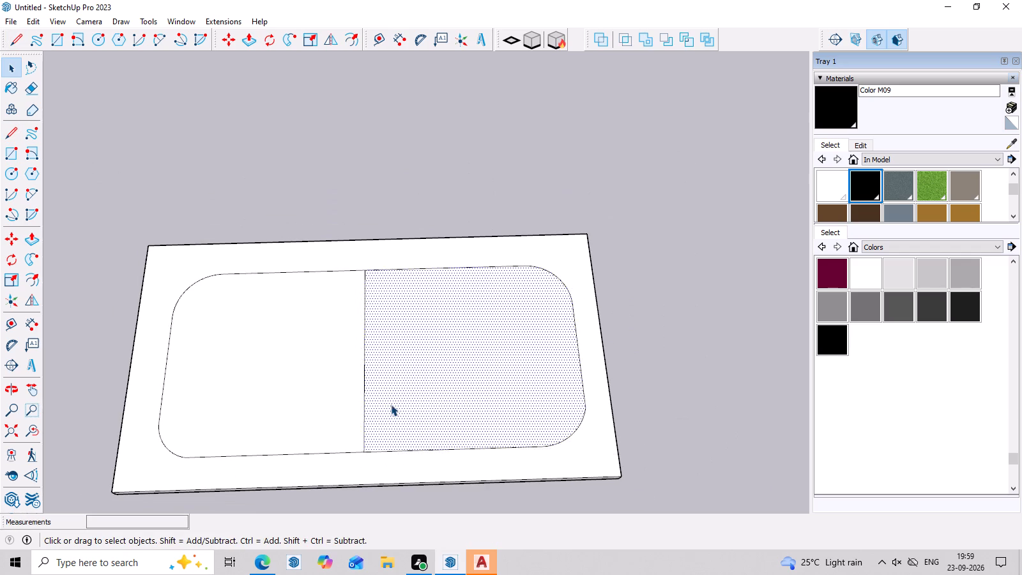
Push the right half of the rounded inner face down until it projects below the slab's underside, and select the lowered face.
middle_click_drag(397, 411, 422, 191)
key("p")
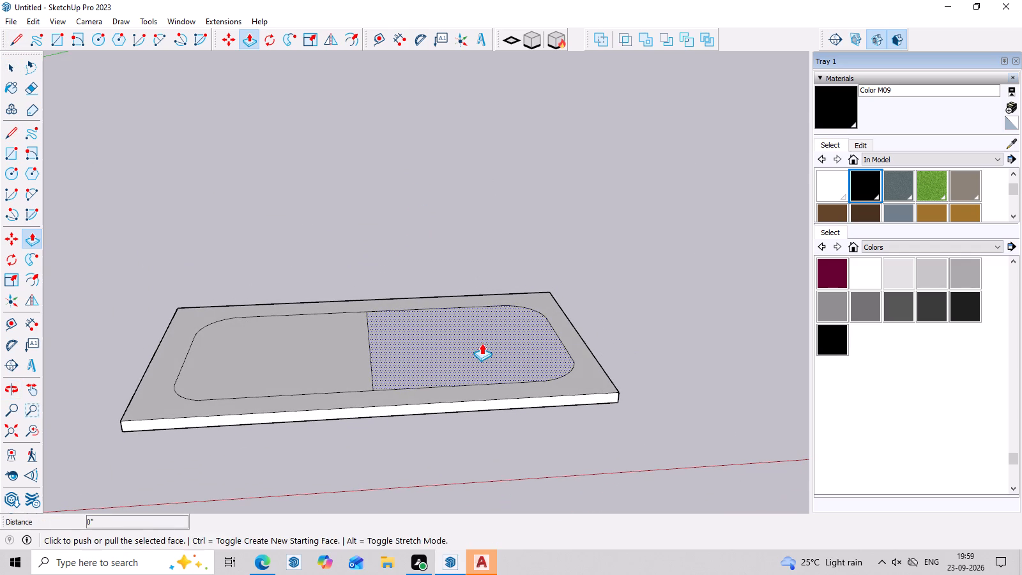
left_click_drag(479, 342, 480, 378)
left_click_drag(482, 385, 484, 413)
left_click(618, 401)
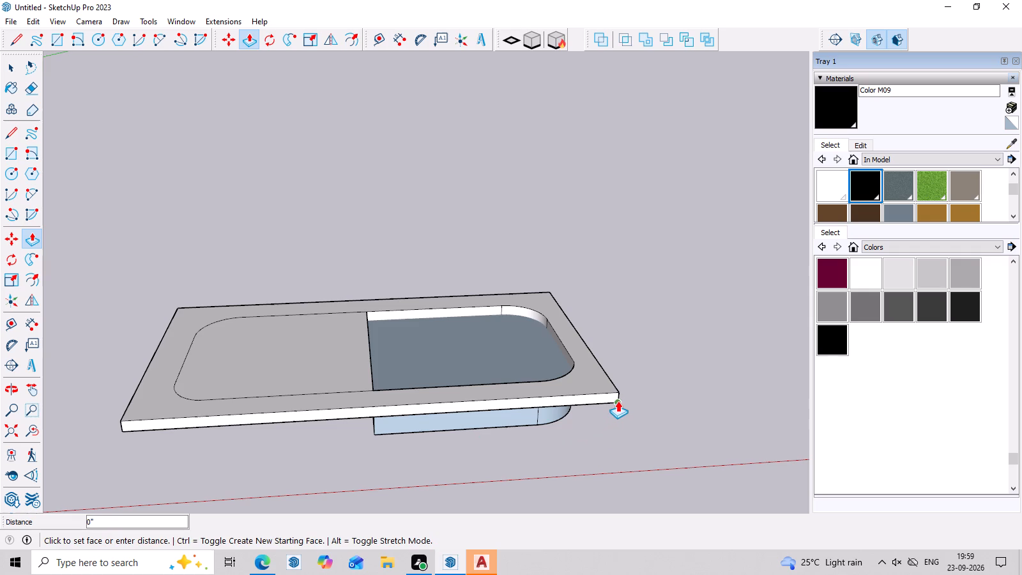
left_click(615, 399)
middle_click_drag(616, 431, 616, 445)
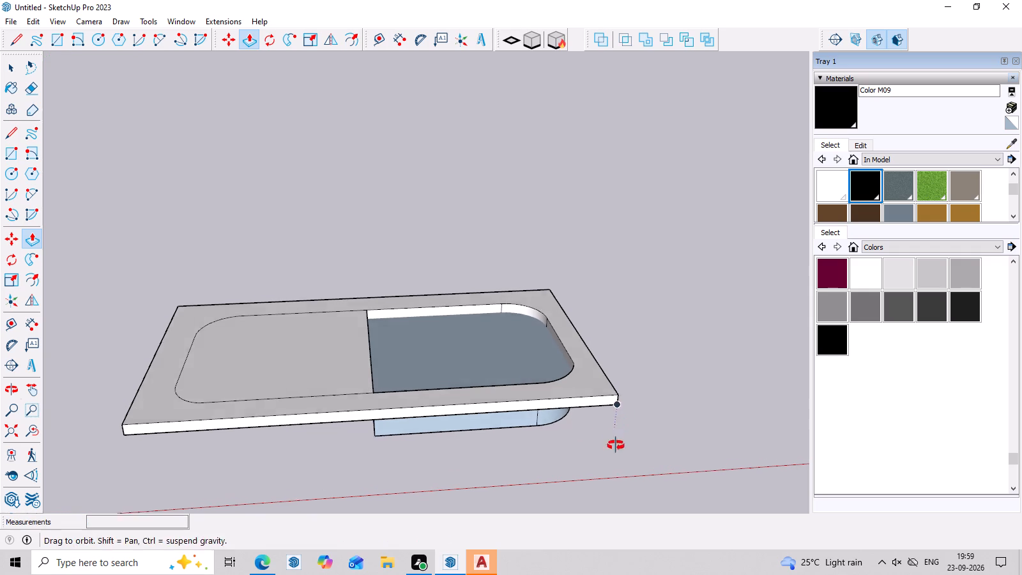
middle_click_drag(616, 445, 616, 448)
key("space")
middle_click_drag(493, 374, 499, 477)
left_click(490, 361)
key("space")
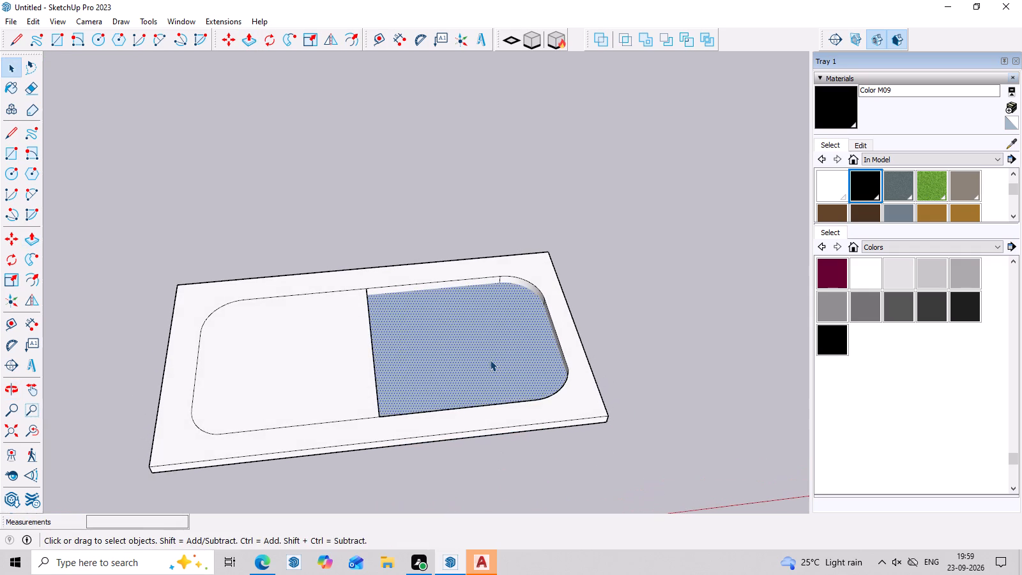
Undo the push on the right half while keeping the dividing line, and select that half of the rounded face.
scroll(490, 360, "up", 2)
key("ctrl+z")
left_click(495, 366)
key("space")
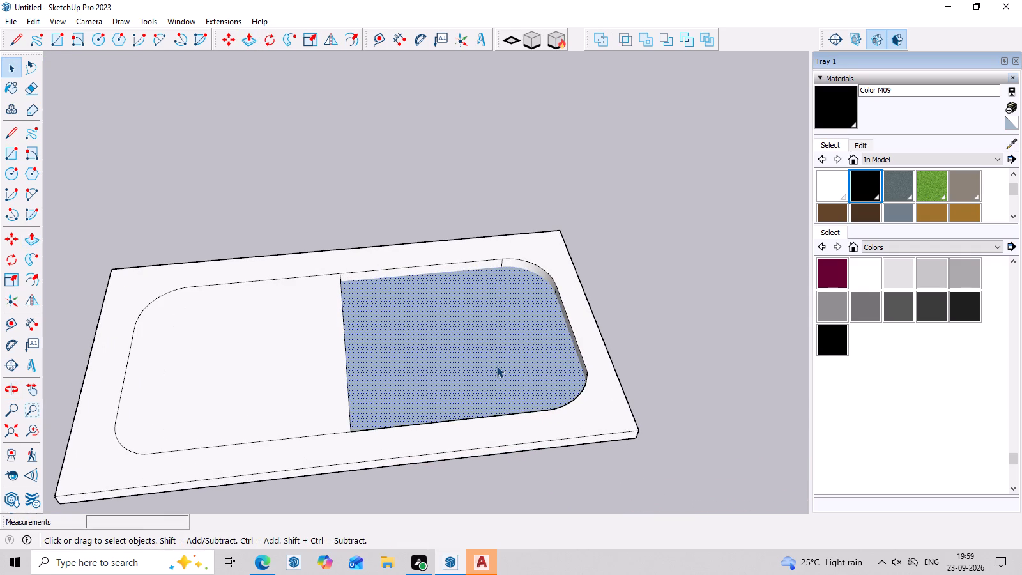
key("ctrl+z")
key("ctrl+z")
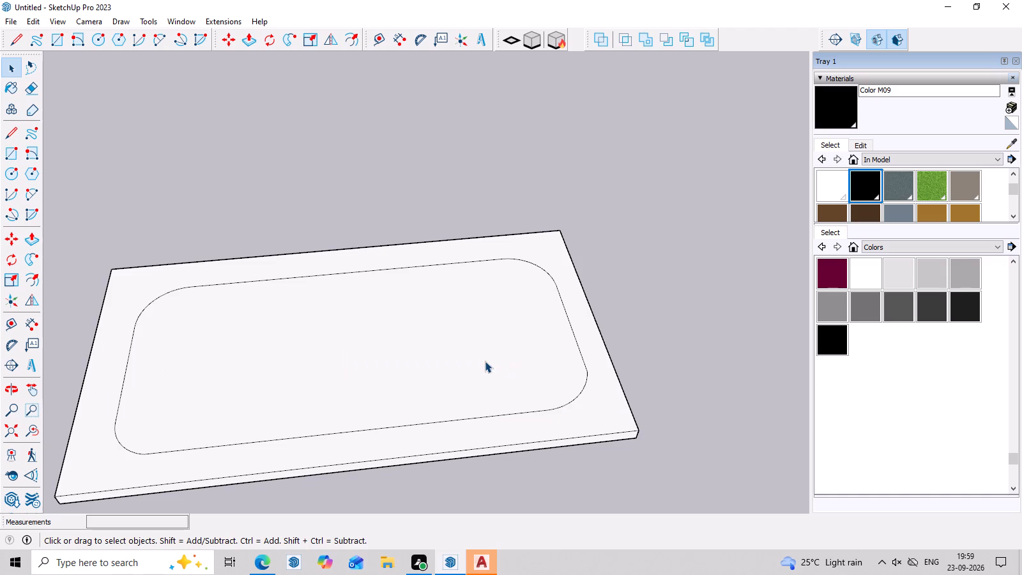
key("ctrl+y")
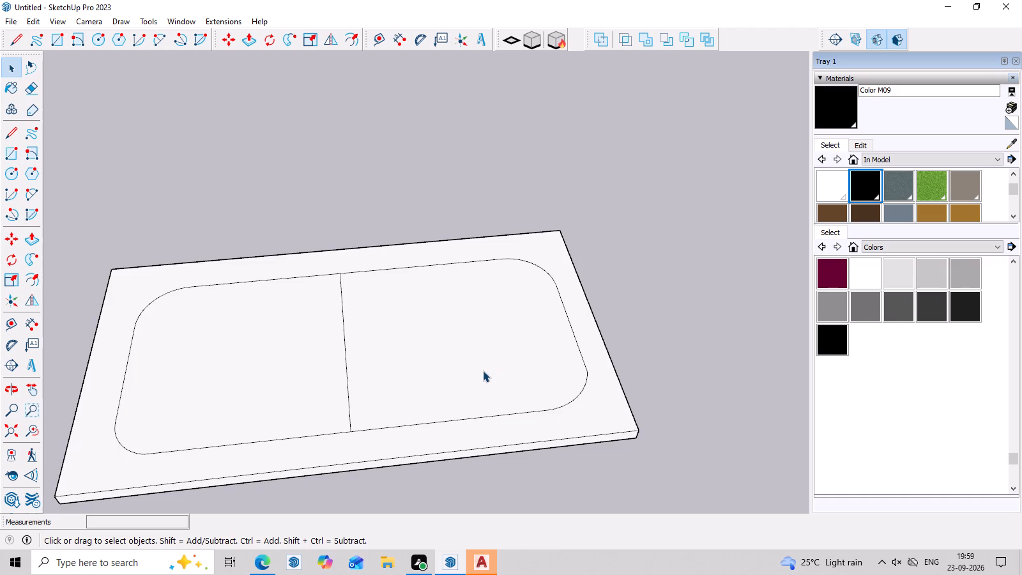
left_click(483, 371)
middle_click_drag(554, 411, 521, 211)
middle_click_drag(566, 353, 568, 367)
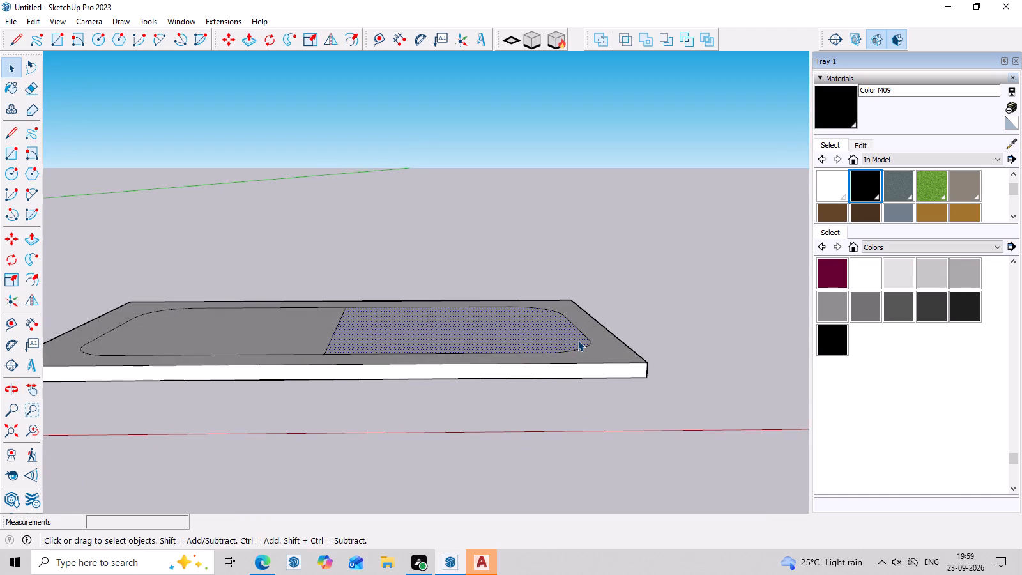
Delete the entire ungrouped demonstration slab, including the leftover side face and the other half of the rounded face.
left_click_drag(699, 218, 353, 477)
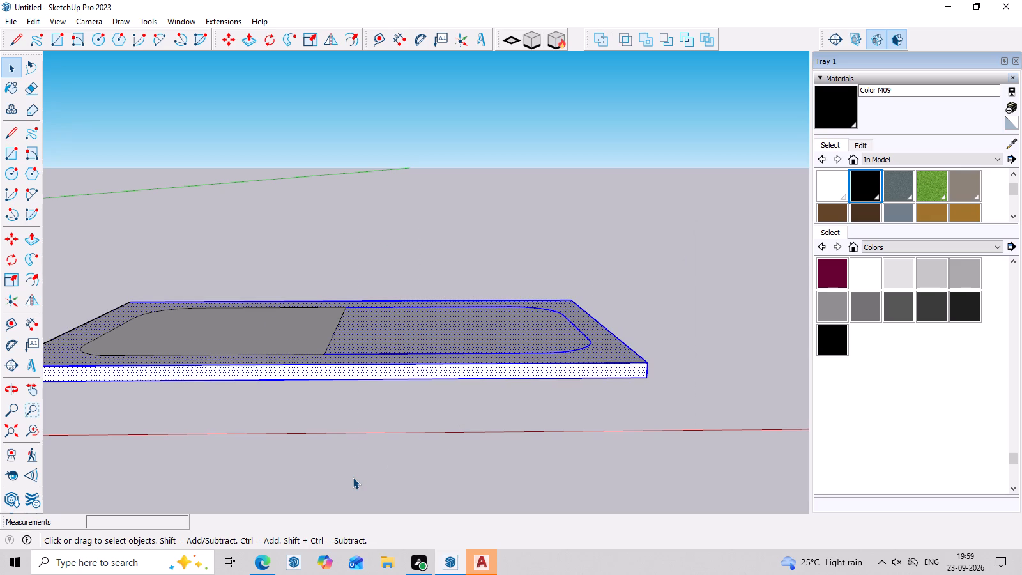
key("Delete")
scroll(345, 372, "down", 7)
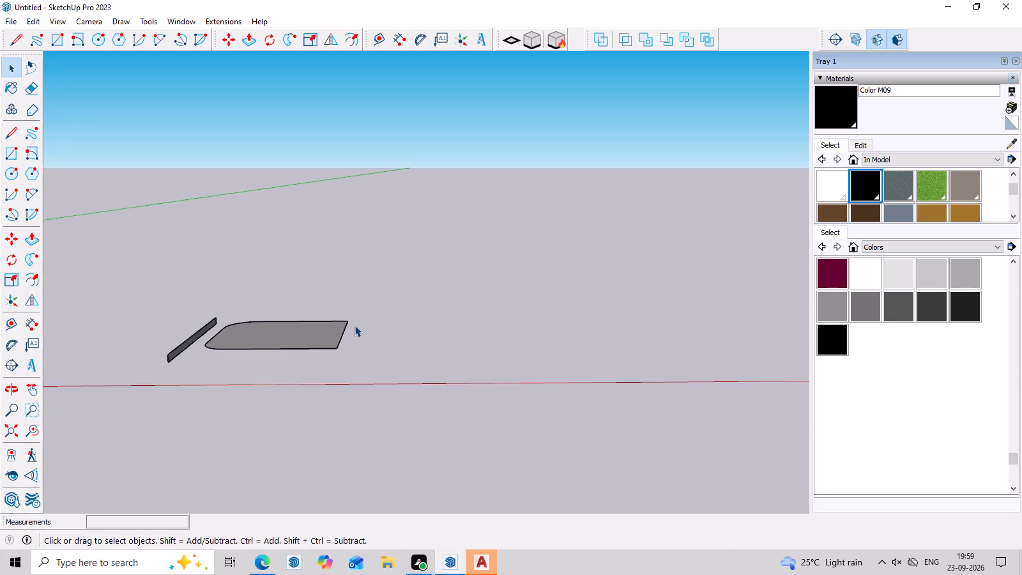
middle_click_drag(355, 325, 350, 461)
left_click_drag(383, 256, 169, 409)
key("Delete")
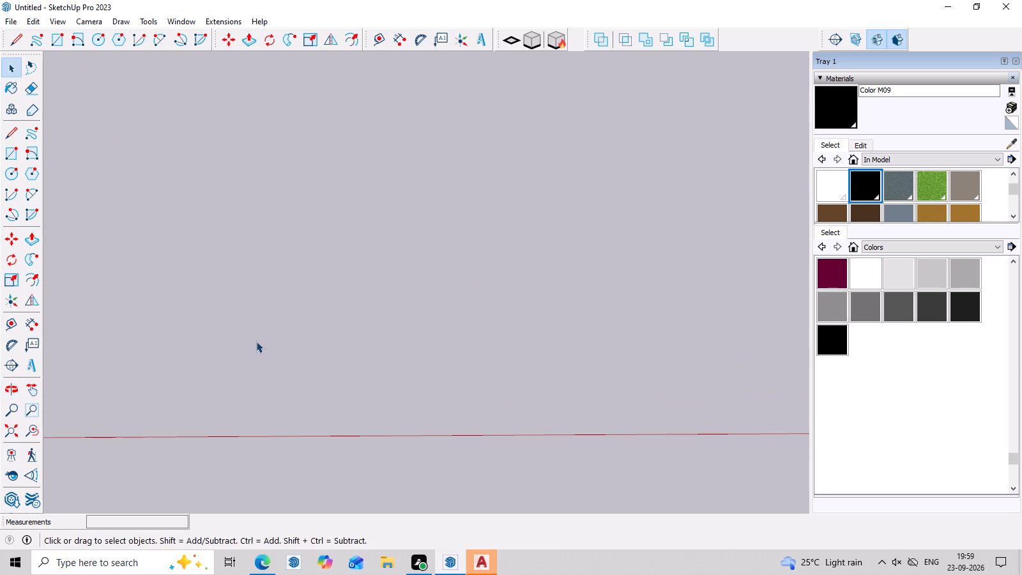
Draw a ground rectangle about 56' 8" by 9' 8" and pull it up into a thin slab.
middle_click_drag(258, 341, 259, 391)
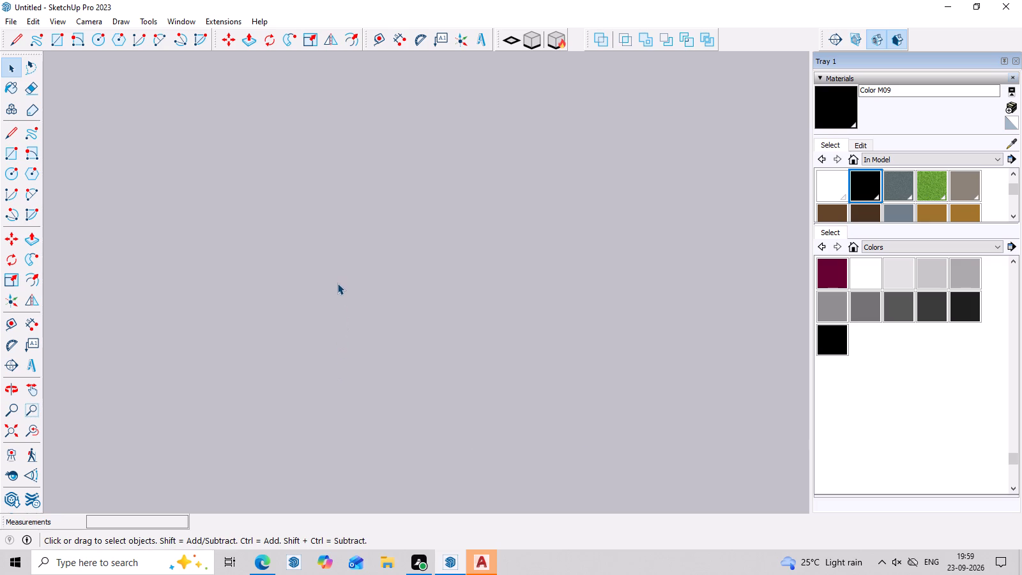
key("r")
left_click(274, 429)
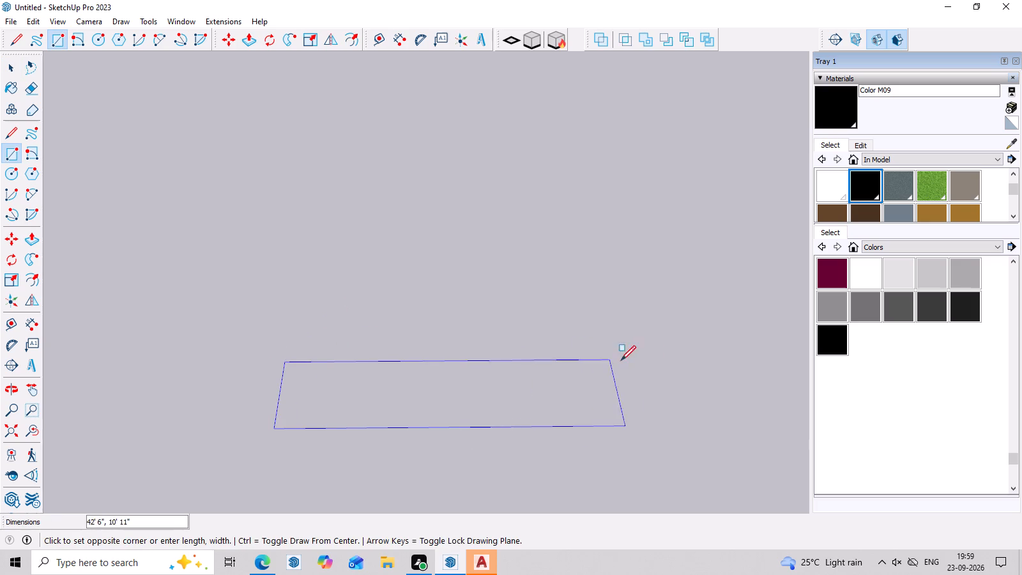
left_click(703, 365)
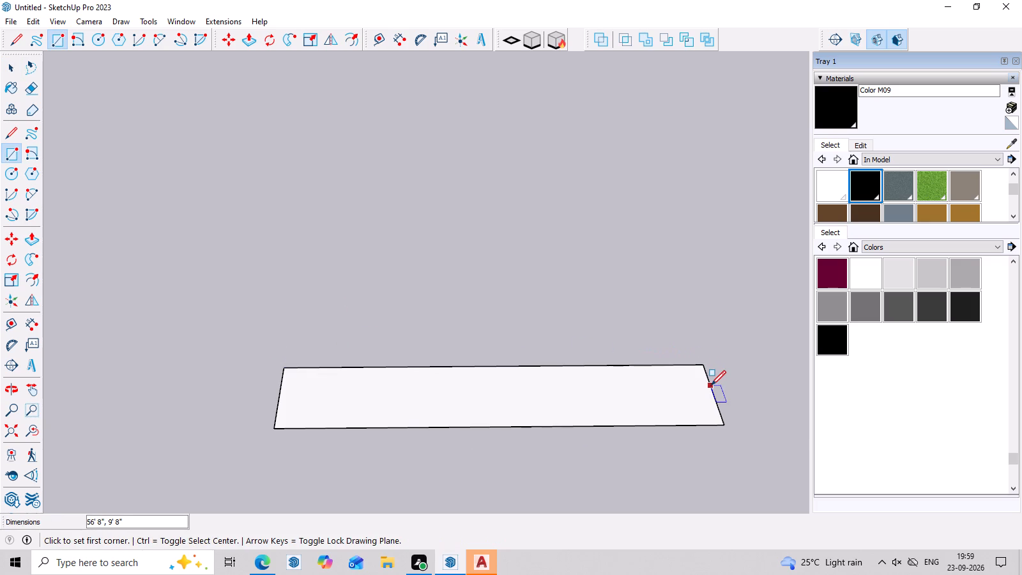
key("p")
left_click(646, 395)
left_click(646, 390)
Select the whole new slab with its edges and make it a group.
key("space")
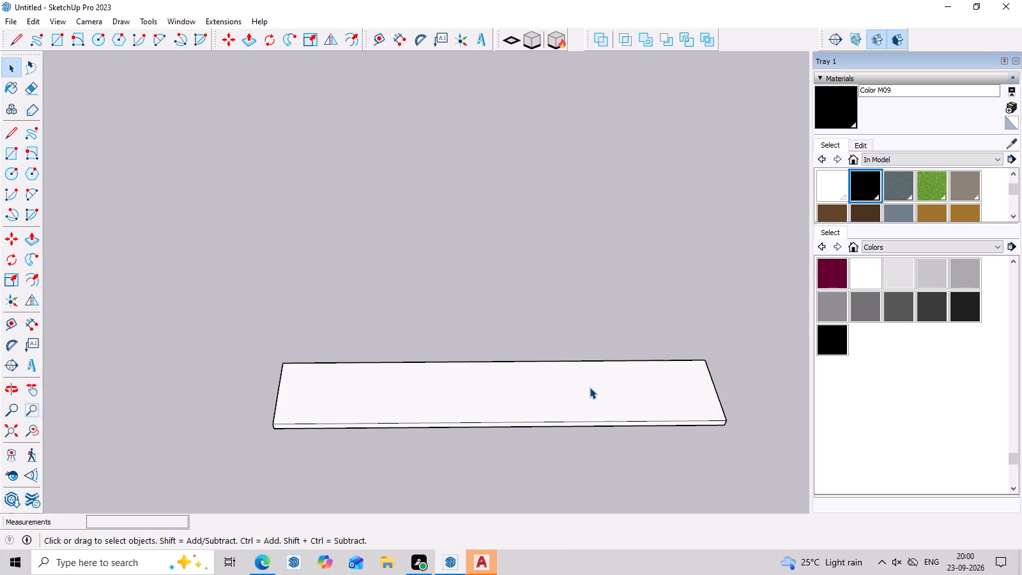
triple_click(590, 387)
right_click(590, 387)
left_click(636, 188)
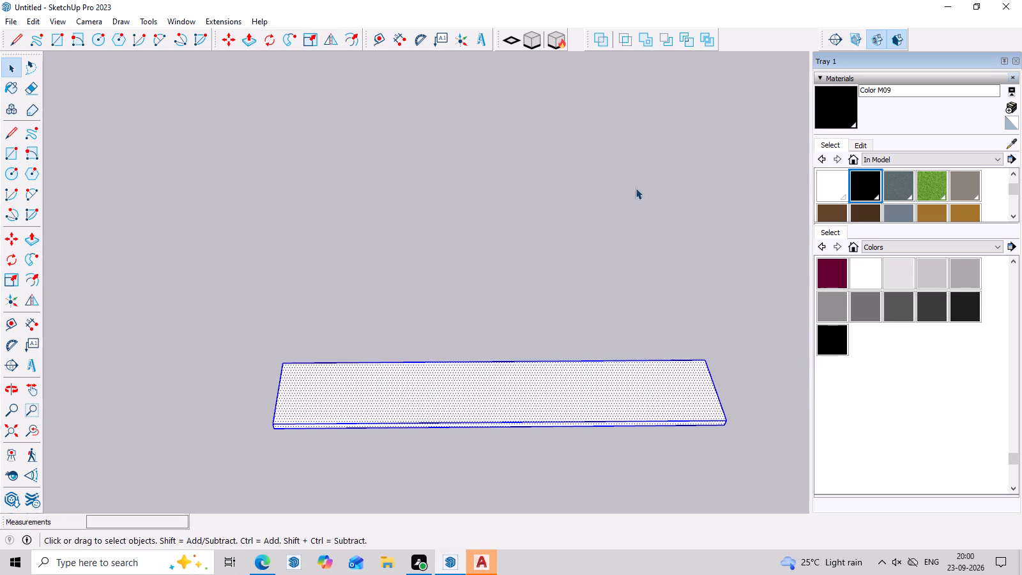
Open the slab group and draw a roughly square rectangle across the 9' 8" depth of its top face, near the left end.
middle_click_drag(590, 396, 591, 234)
scroll(580, 339, "up", 3)
scroll(574, 425, "down", 6)
middle_click_drag(705, 479, 708, 473)
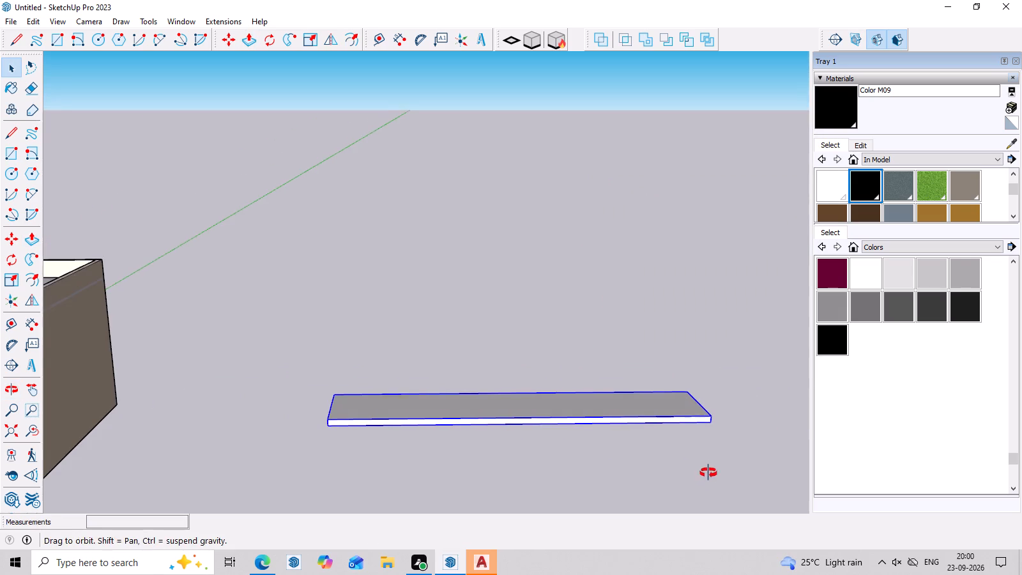
middle_click_drag(708, 473, 715, 464)
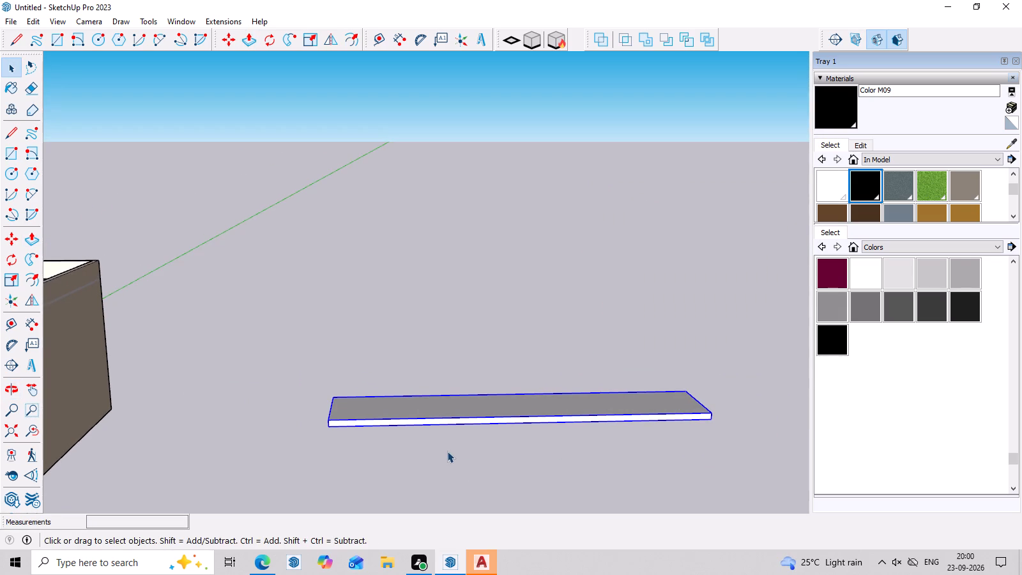
middle_click_drag(409, 441, 413, 499)
scroll(396, 424, "up", 3)
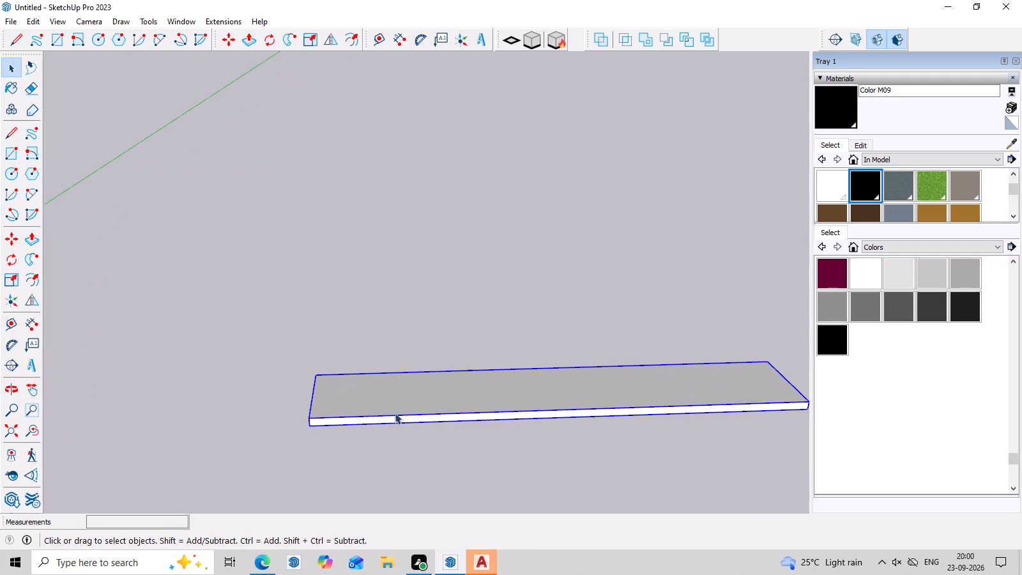
left_click(397, 349)
double_click(394, 413)
scroll(395, 410, "up", 3)
left_click(395, 400)
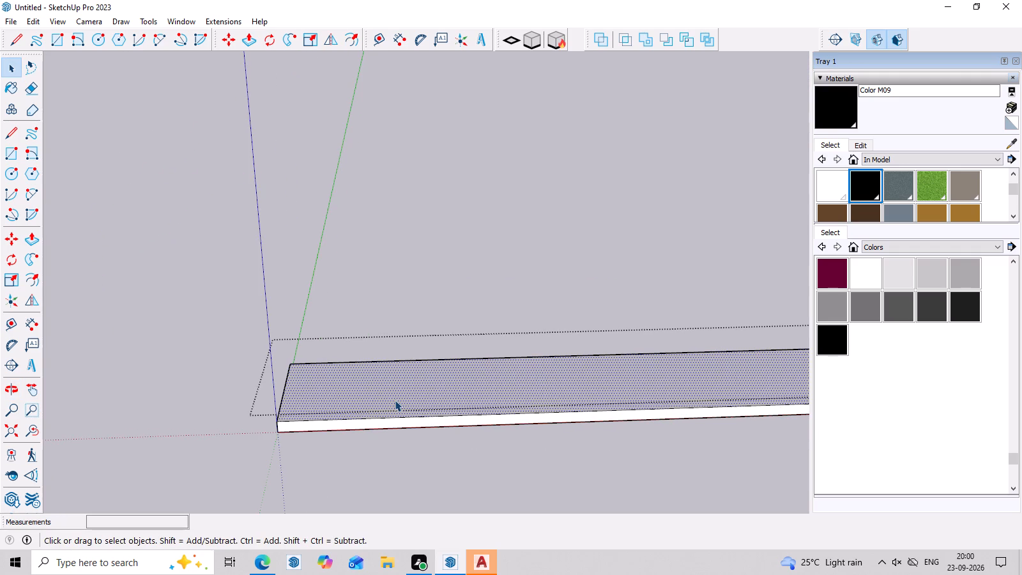
key("e")
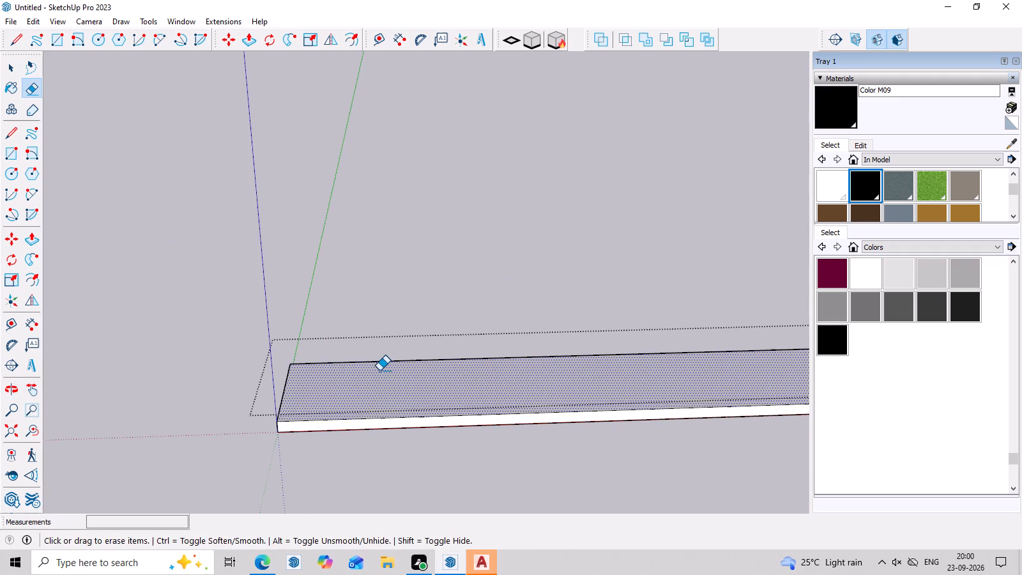
key("Escape")
key("r")
left_click(336, 363)
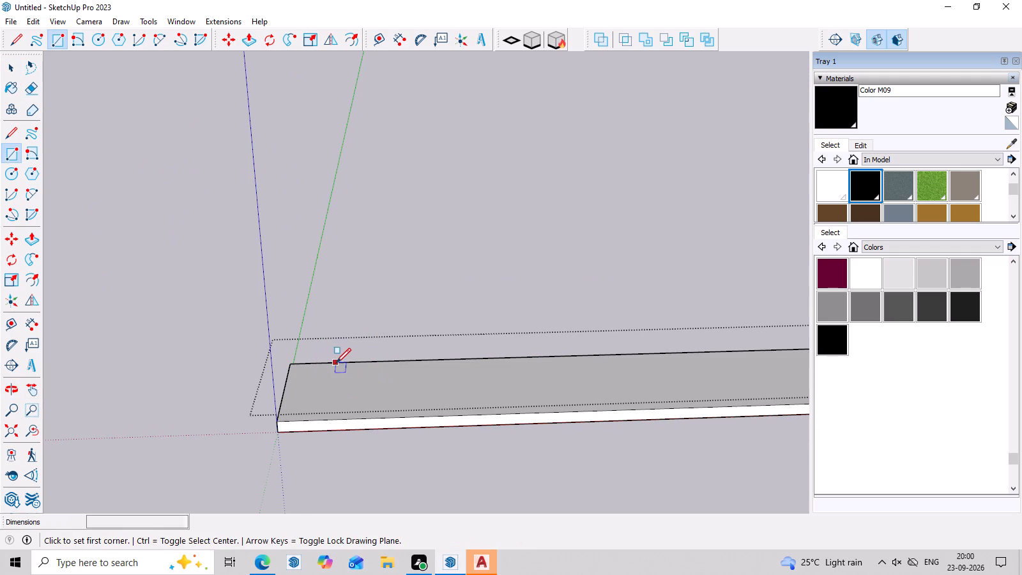
left_click(457, 418)
Make the near-square face and its edges a nested group inside the slab group.
key("p")
left_click(413, 383)
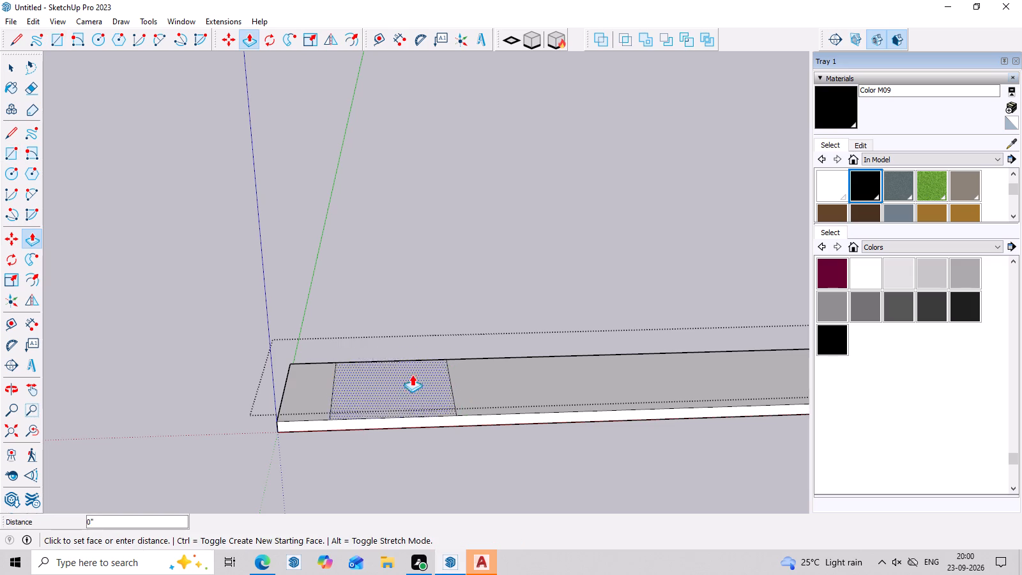
key("space")
triple_click(408, 389)
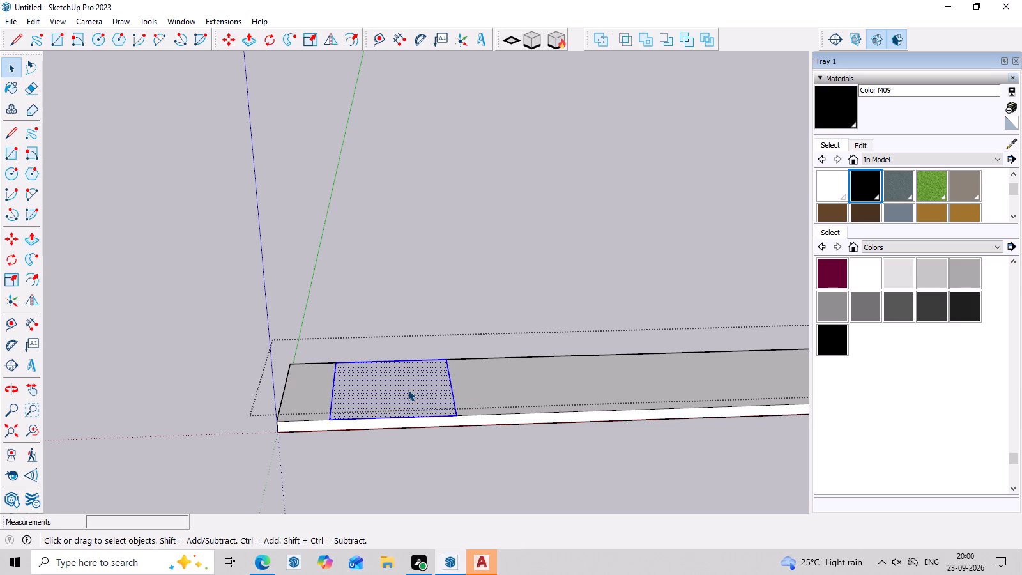
left_click(406, 393)
left_click(406, 393)
right_click(406, 393)
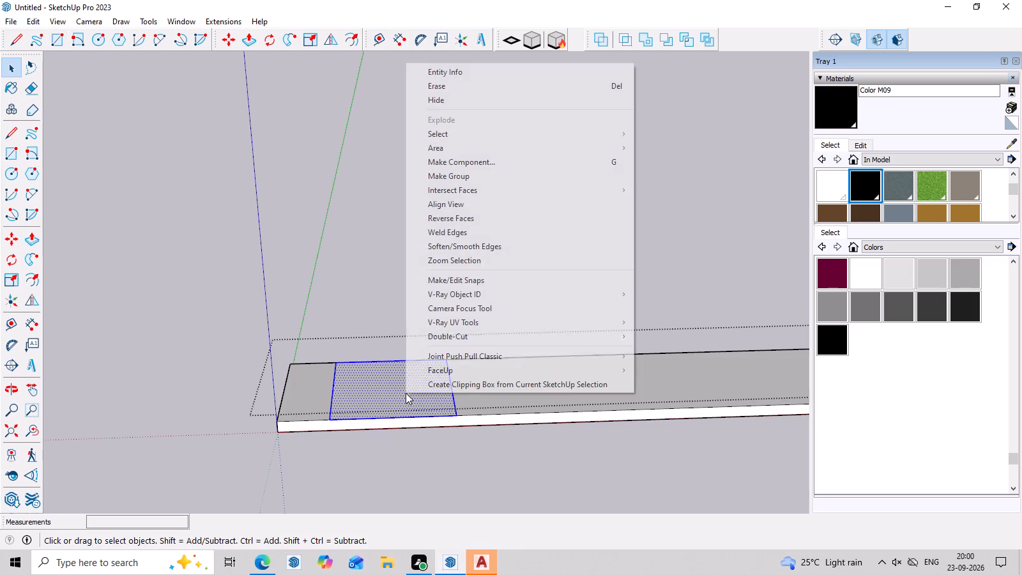
left_click(471, 181)
left_click(405, 419)
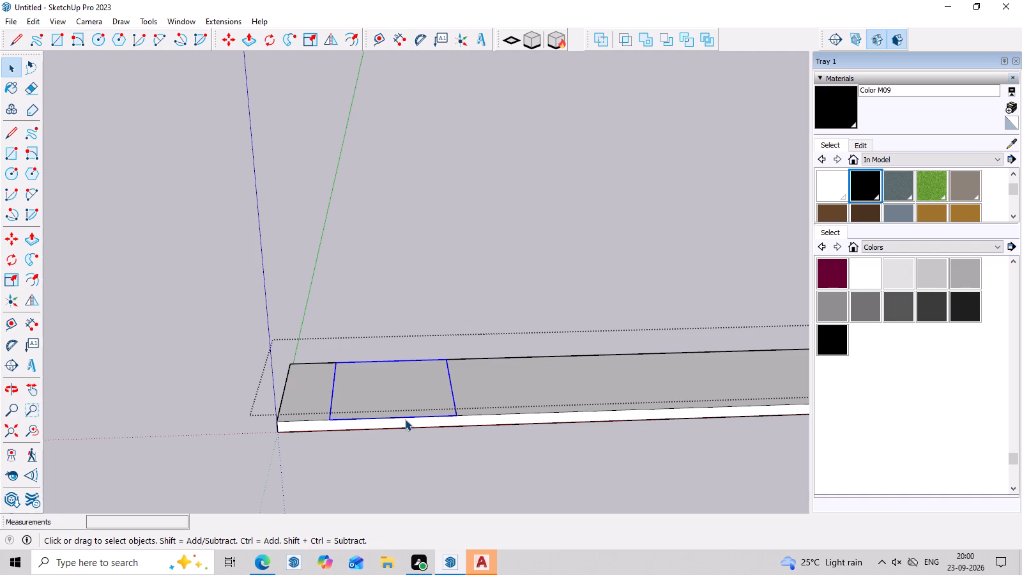
Open the nested group, pull its face up about 9' 7" into a box, and exit both groups.
scroll(403, 403, "up", 2)
triple_click(403, 397)
left_click(403, 397)
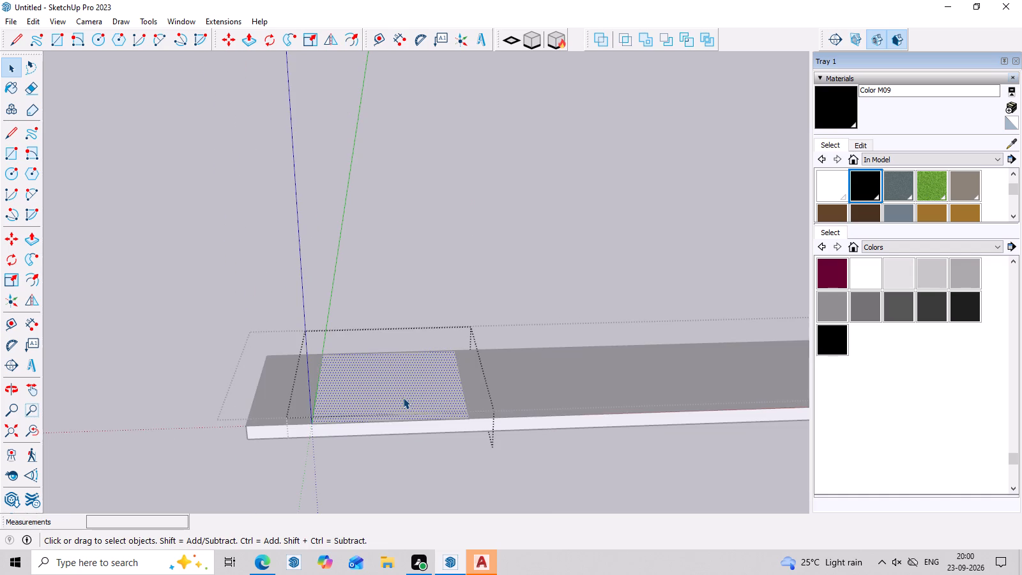
key("p")
left_click_drag(402, 397, 401, 387)
left_click(399, 266)
key("space")
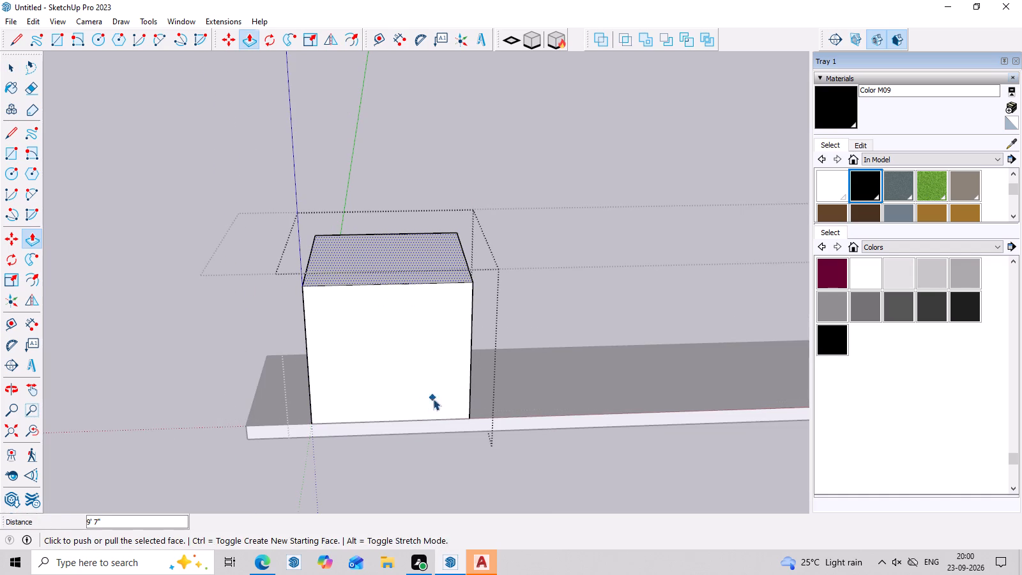
left_click(464, 173)
scroll(358, 401, "down", 7)
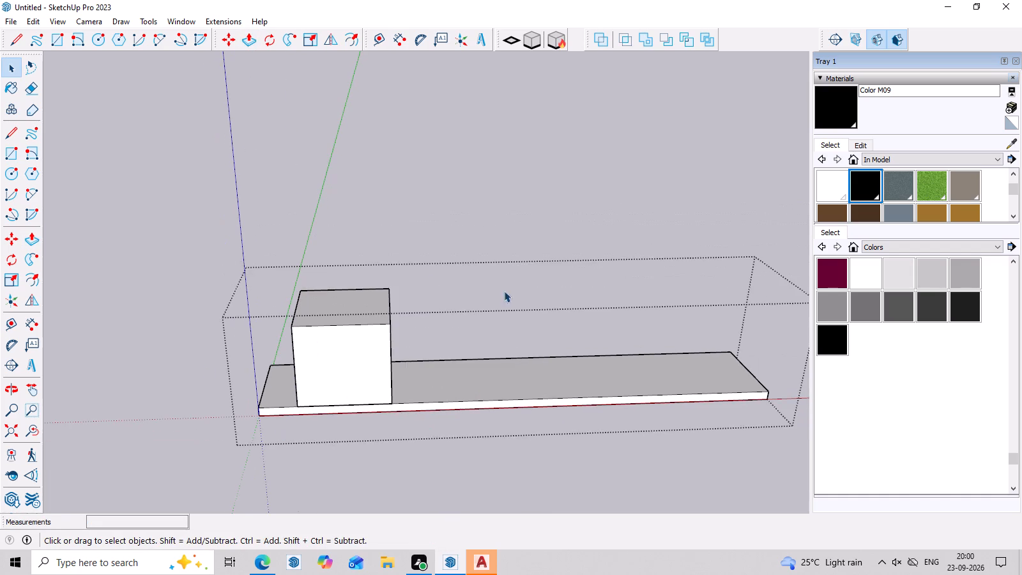
left_click(462, 206)
middle_click_drag(426, 467, 416, 479)
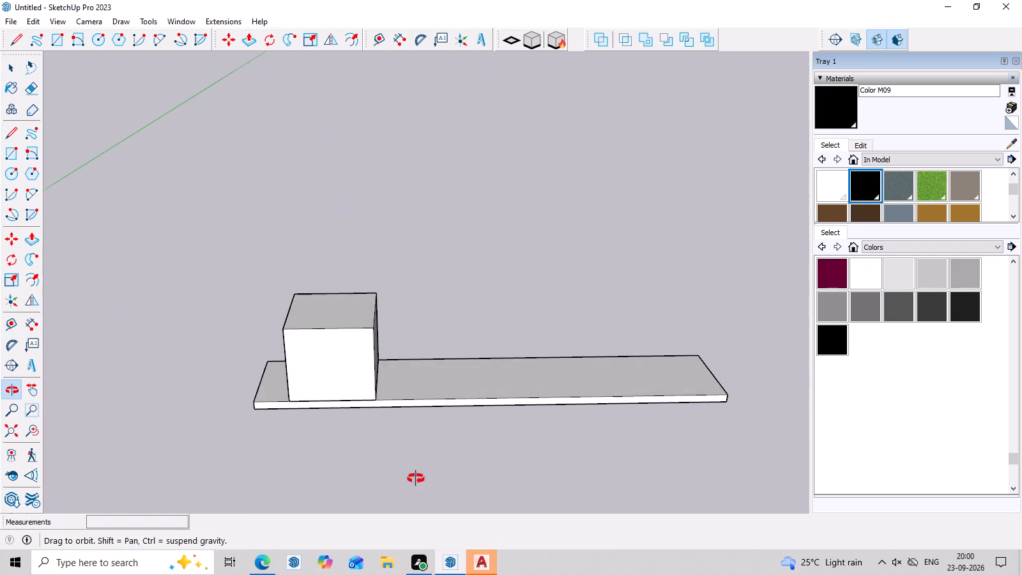
middle_click_drag(416, 479, 415, 482)
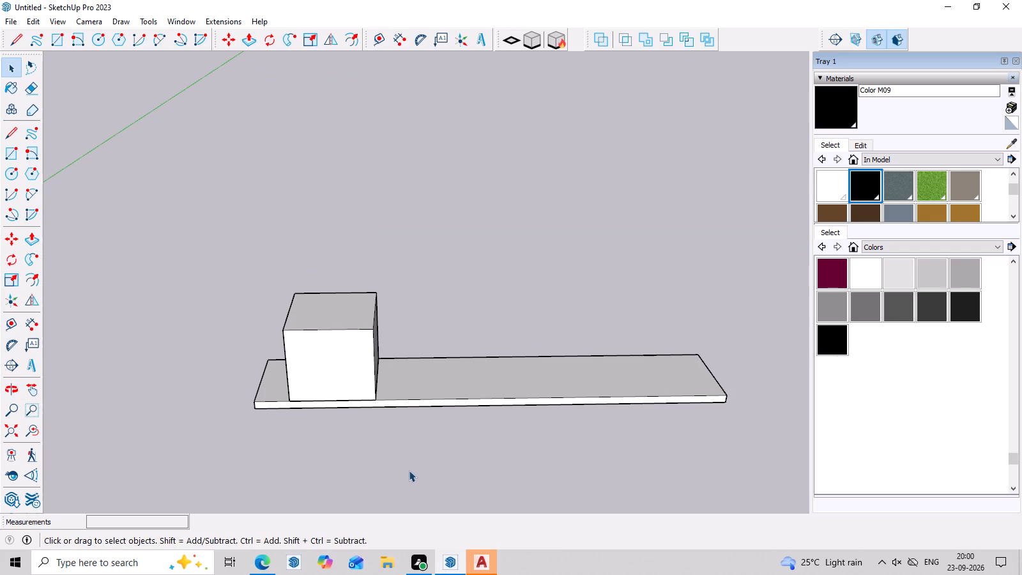
Reopen the nested box group and raise its top face by repeating the last 9' 7" push/pull distance.
scroll(351, 332, "up", 2)
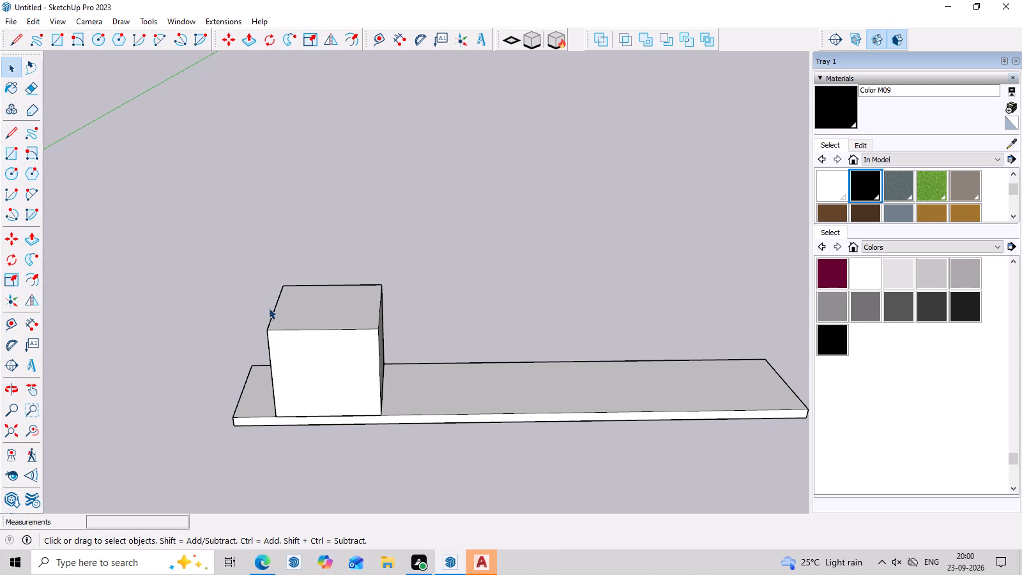
key("r")
key("space")
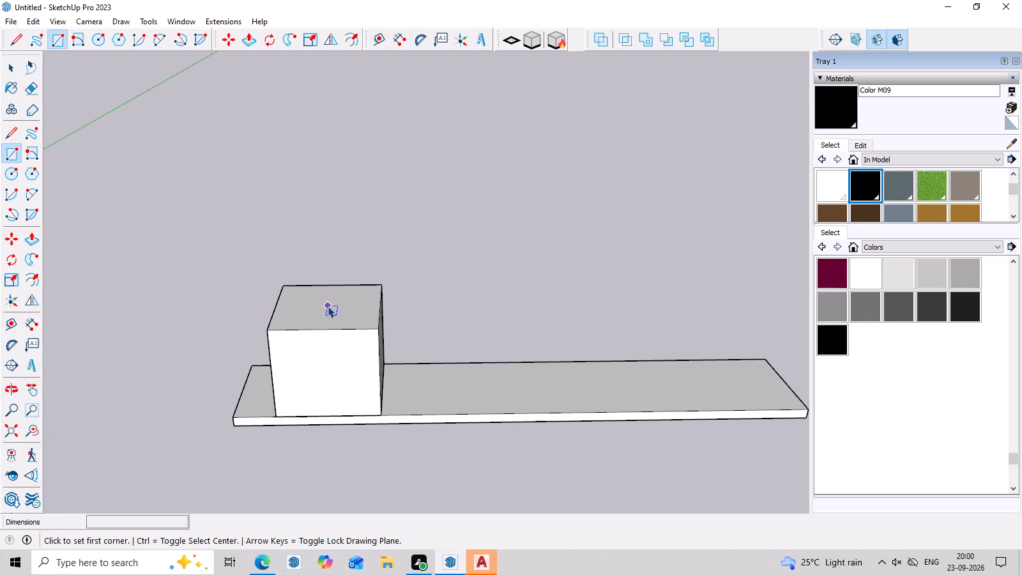
left_click(328, 306)
triple_click(328, 306)
left_click(328, 306)
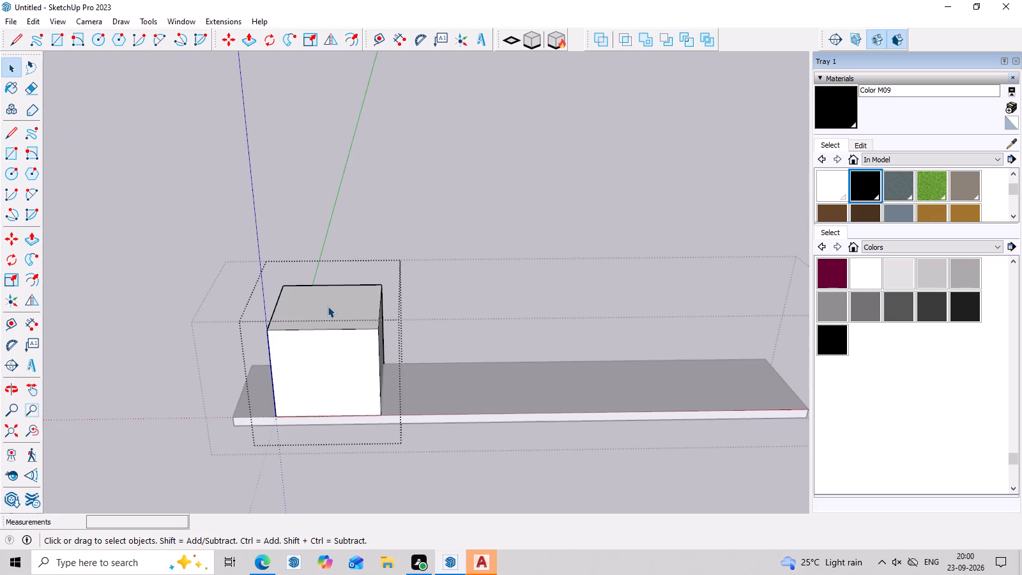
left_click(328, 306)
key("p")
double_click(328, 312)
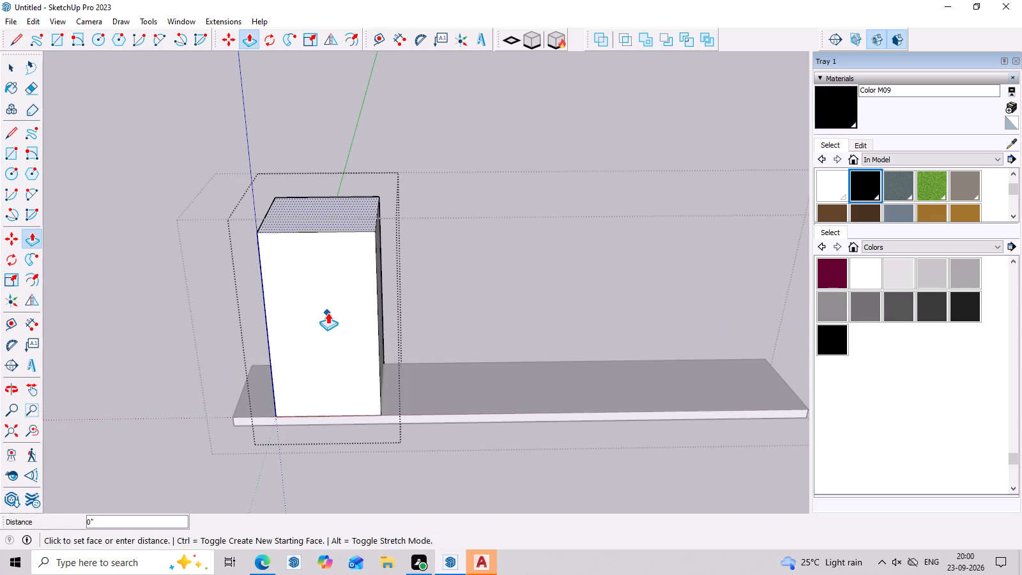
Undo the last push/pull on the nested box's top face.
key("ctrl+z")
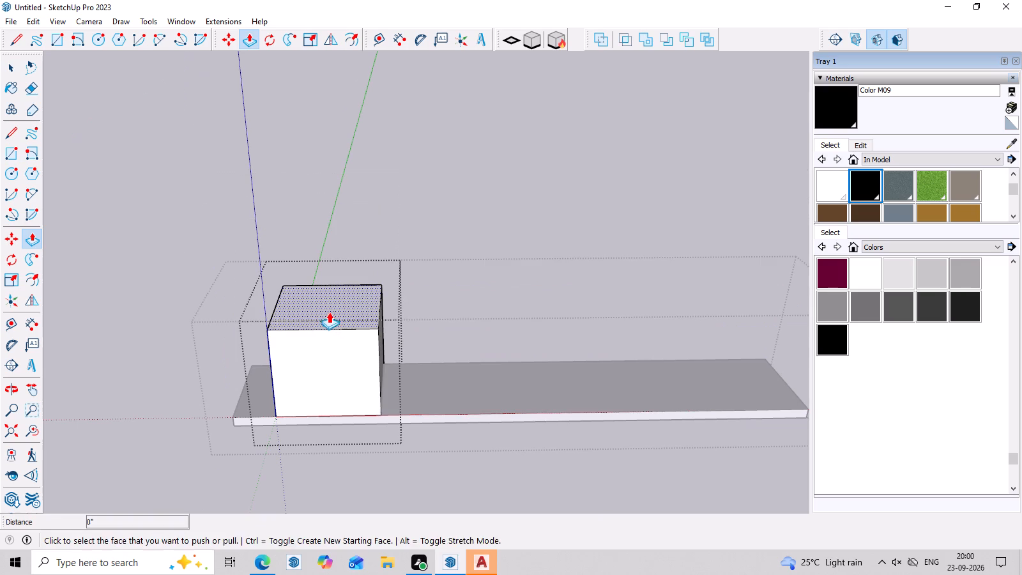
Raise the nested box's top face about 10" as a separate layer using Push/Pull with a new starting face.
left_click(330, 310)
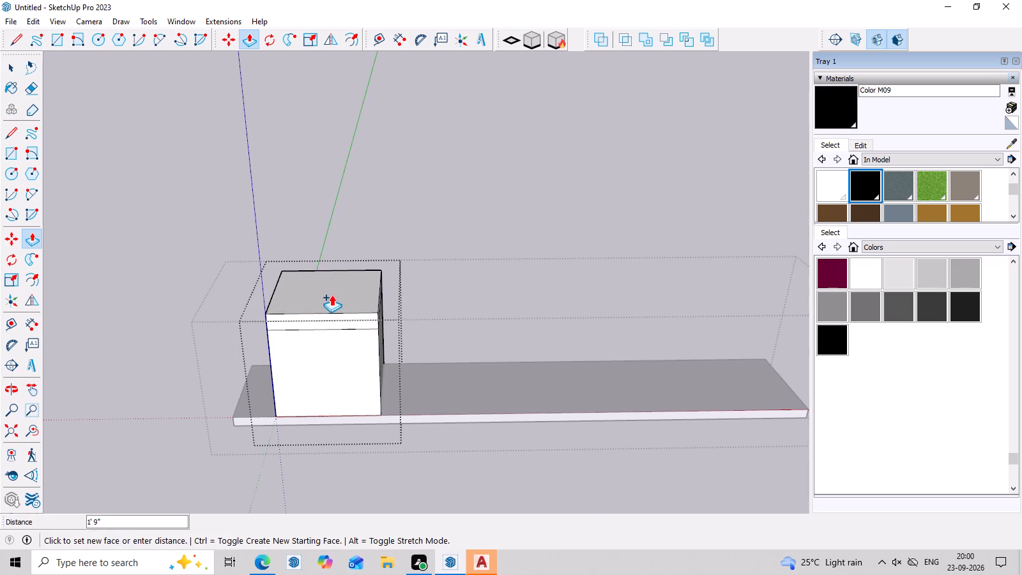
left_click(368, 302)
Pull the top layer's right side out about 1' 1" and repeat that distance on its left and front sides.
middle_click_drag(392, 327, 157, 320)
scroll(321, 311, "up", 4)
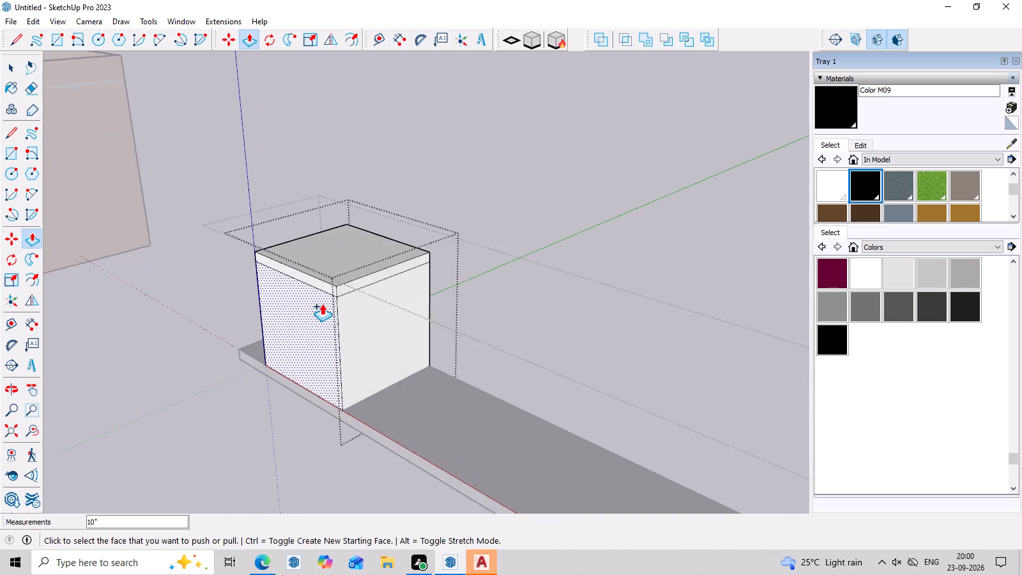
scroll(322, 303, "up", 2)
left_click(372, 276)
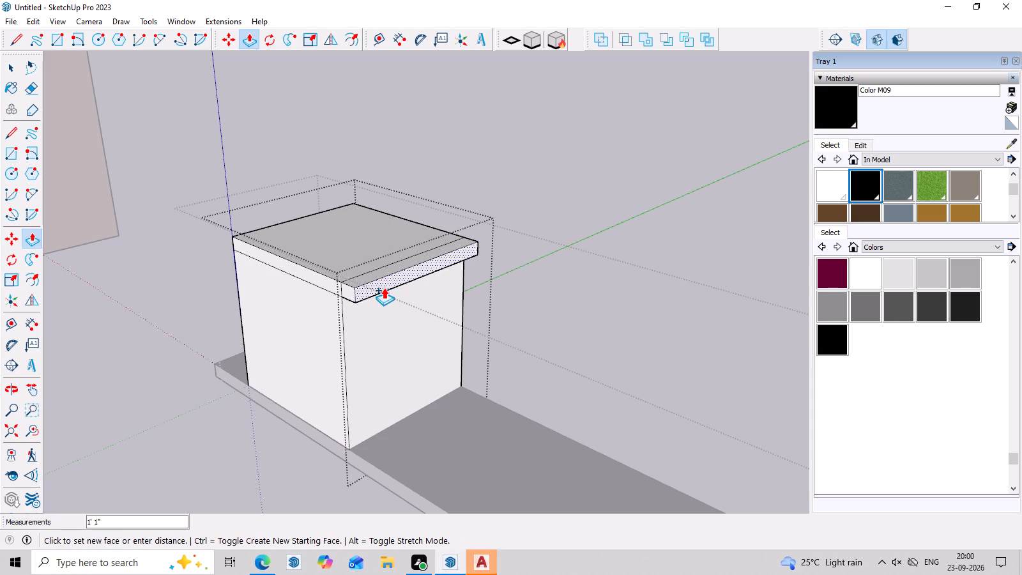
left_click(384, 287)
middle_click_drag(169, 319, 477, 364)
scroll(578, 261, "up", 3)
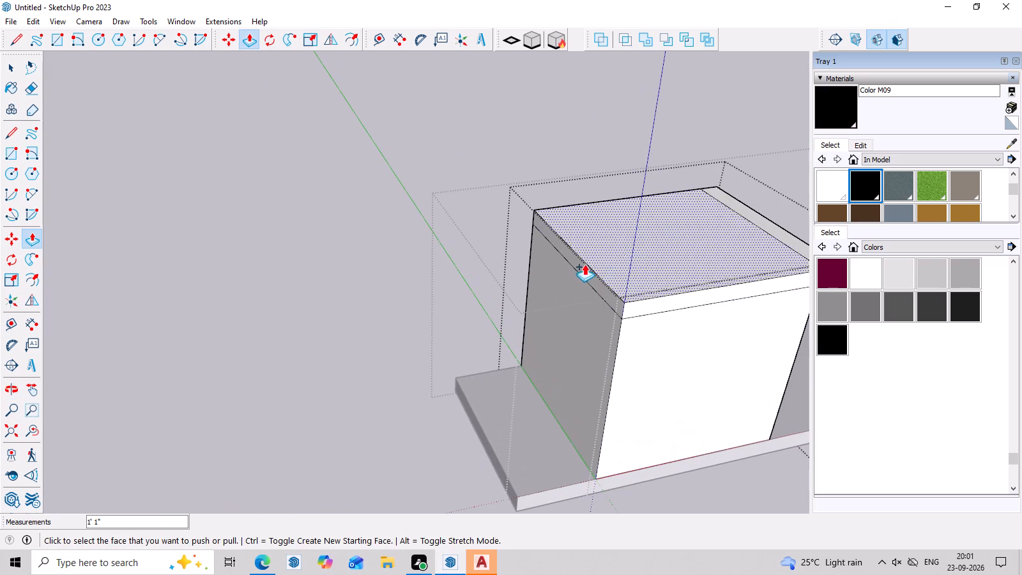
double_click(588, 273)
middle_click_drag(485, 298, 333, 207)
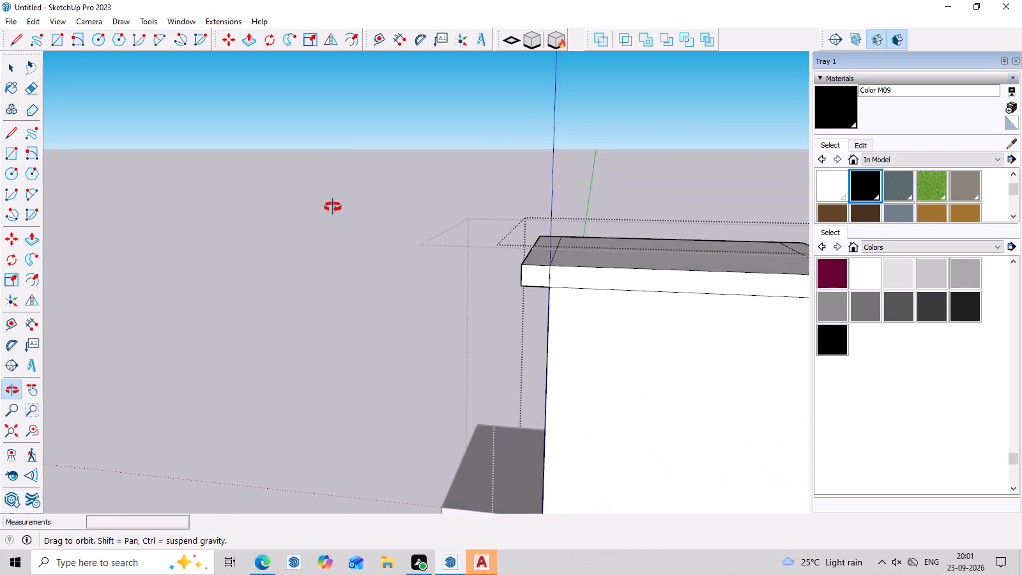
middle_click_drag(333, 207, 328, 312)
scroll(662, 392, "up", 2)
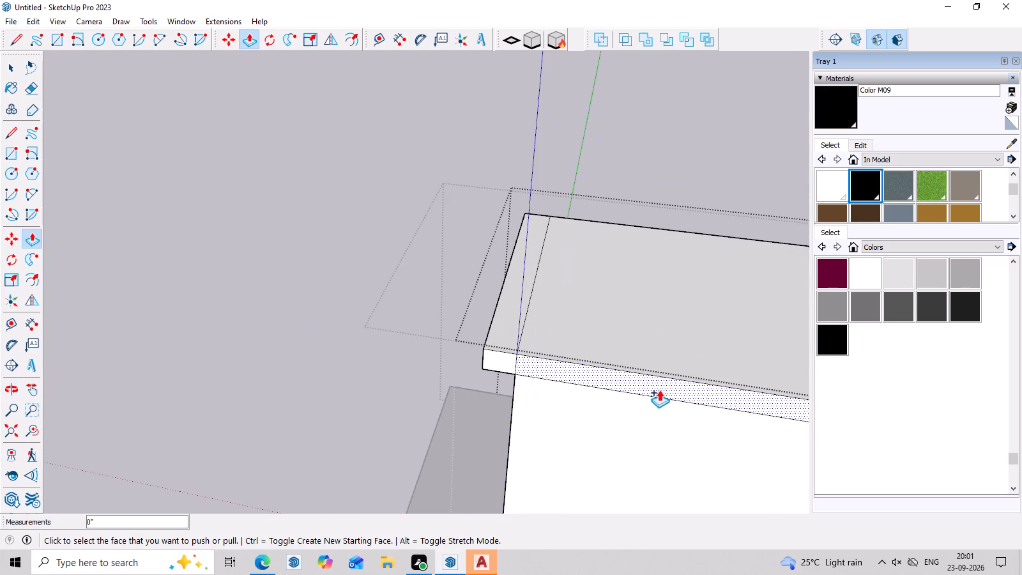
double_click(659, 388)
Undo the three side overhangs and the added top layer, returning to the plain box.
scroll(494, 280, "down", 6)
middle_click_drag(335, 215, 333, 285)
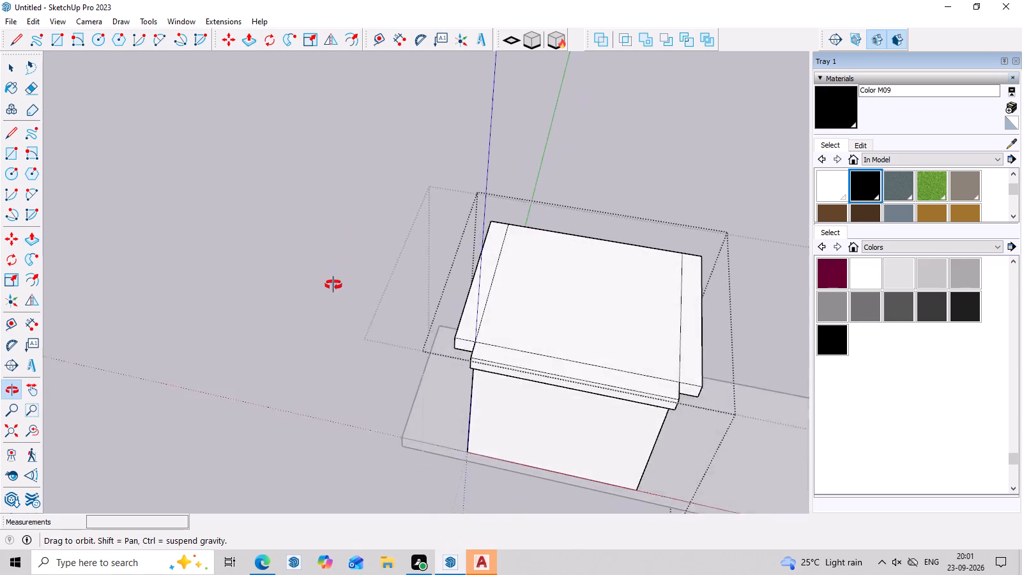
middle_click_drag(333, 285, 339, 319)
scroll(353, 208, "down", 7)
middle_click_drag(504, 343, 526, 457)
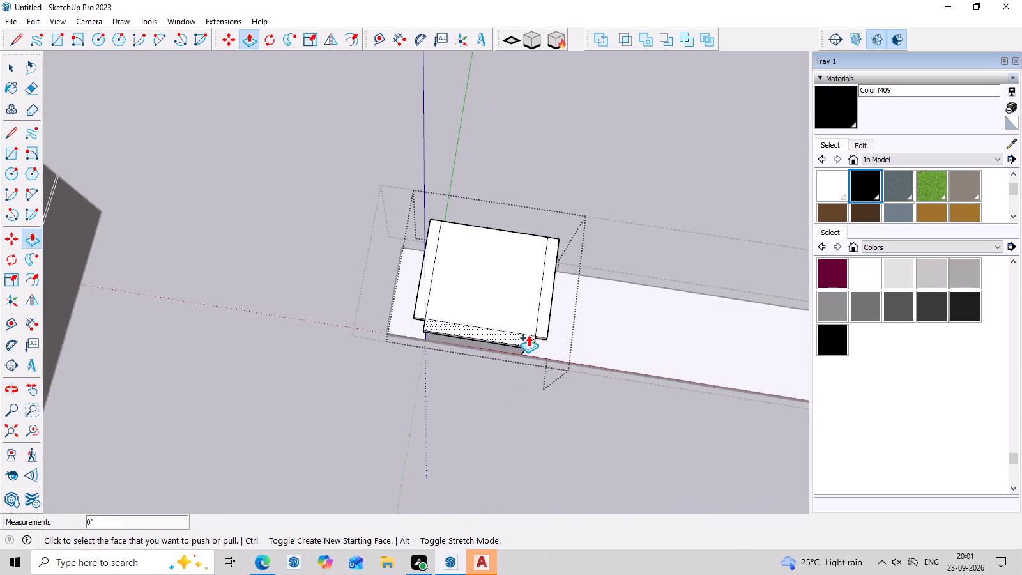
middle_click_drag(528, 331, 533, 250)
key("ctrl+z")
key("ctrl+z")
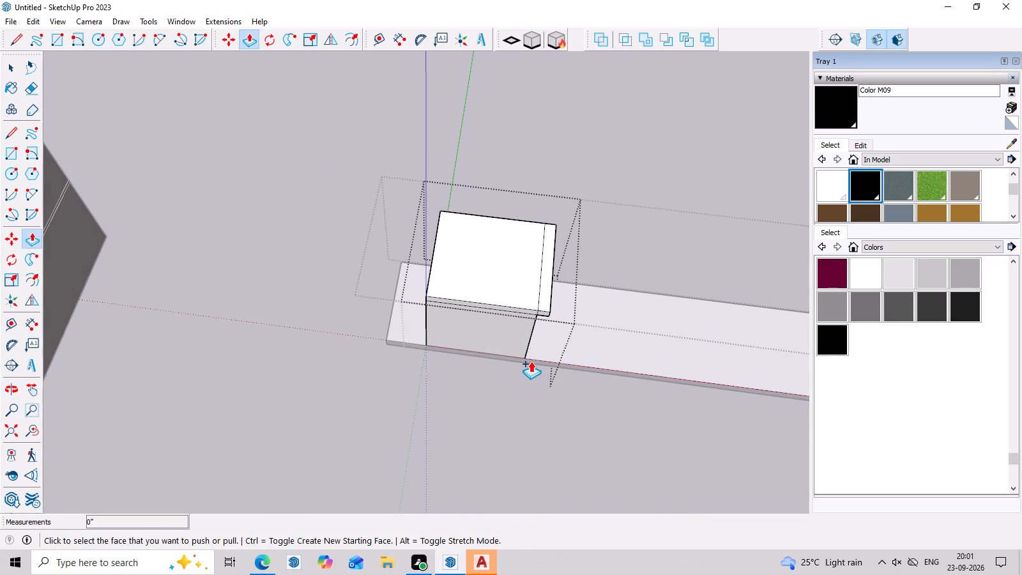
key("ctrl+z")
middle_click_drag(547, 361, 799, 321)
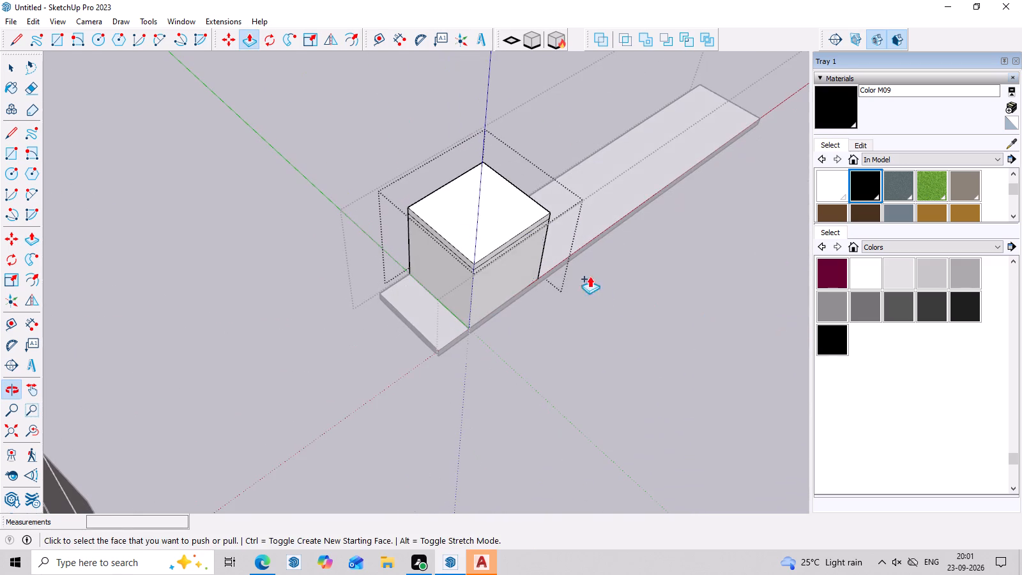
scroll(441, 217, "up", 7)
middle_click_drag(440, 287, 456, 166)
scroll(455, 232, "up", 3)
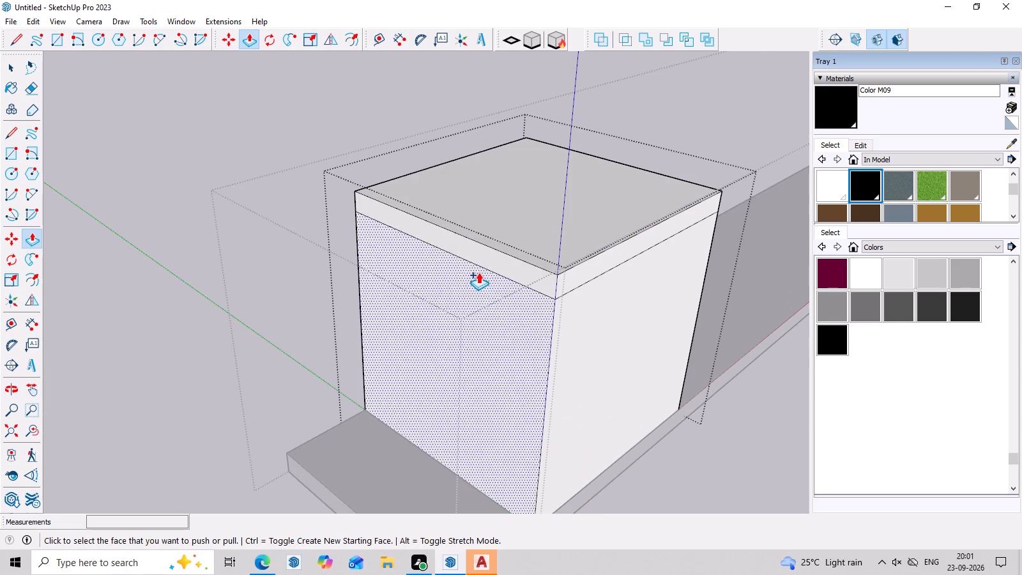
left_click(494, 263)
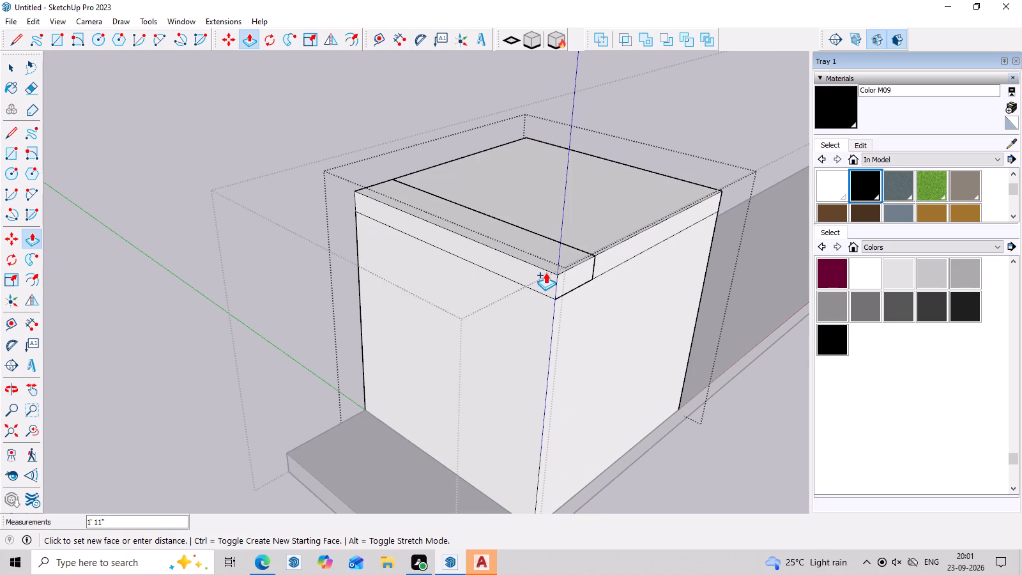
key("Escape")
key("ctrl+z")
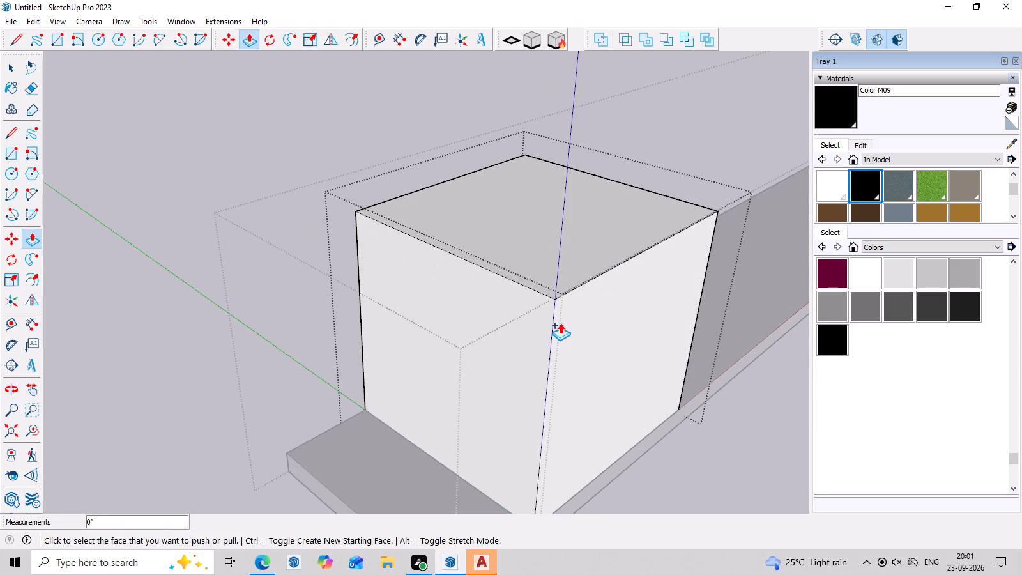
Select the box's top face with its edges and copy it 9" straight down to mark a band around the top.
key("space")
double_click(572, 233)
middle_click_drag(610, 301, 520, 273)
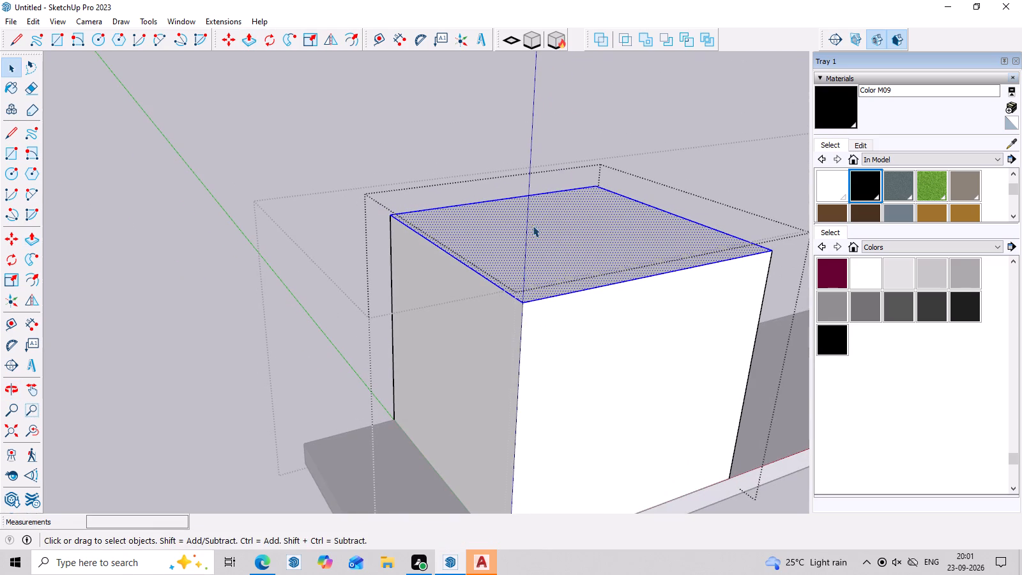
key("m")
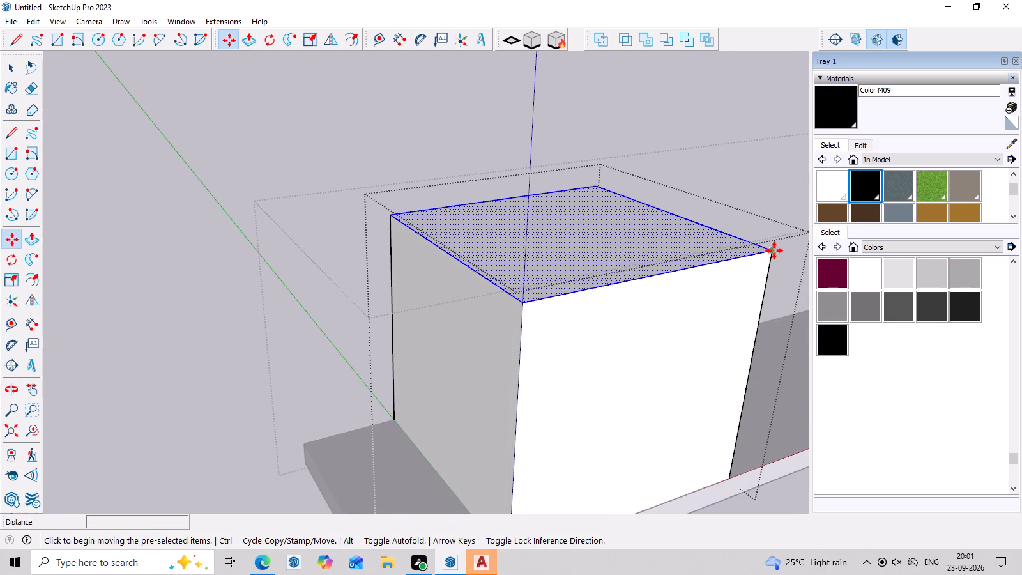
left_click(772, 250)
left_click(773, 271)
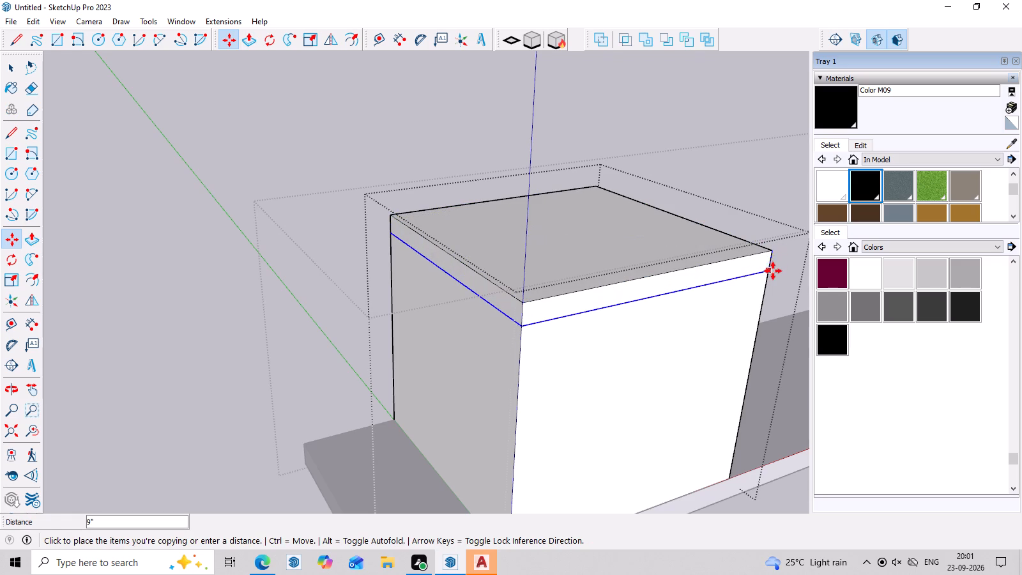
Pull the front face of the top band outward about 11" to form an overhang.
middle_click_drag(708, 352, 311, 273)
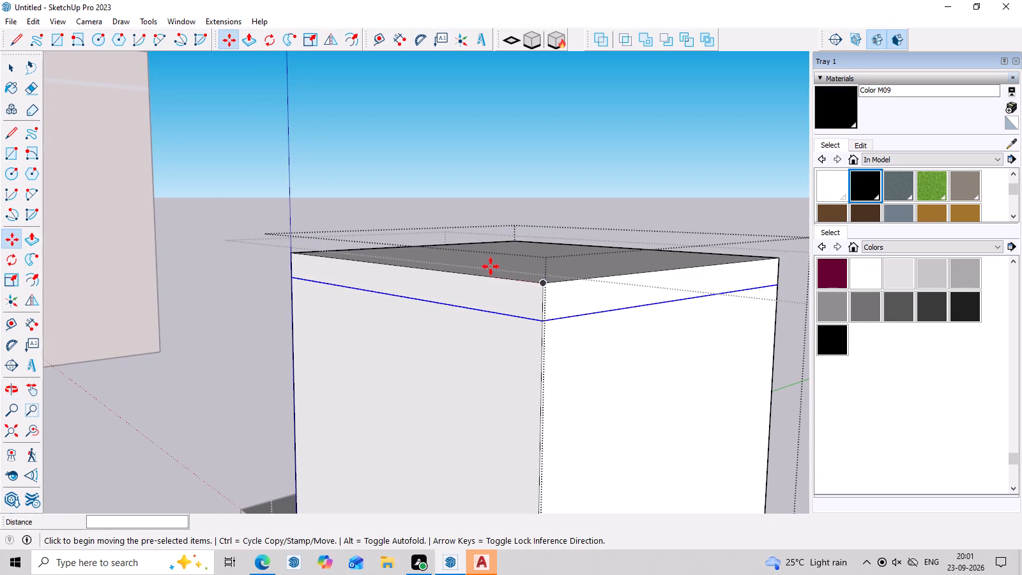
key("space")
left_click(477, 295)
key("p")
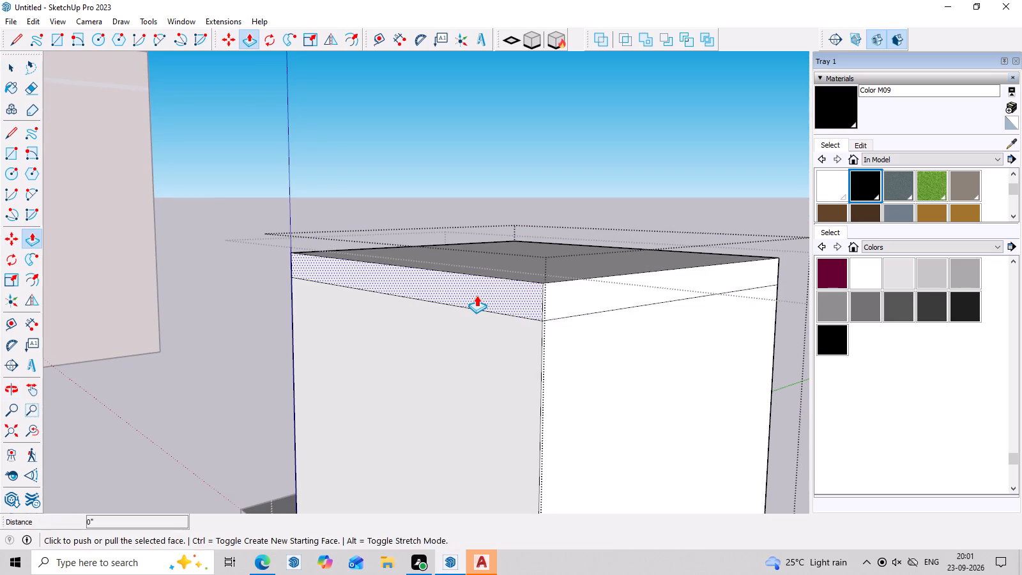
left_click(477, 295)
left_click(445, 307)
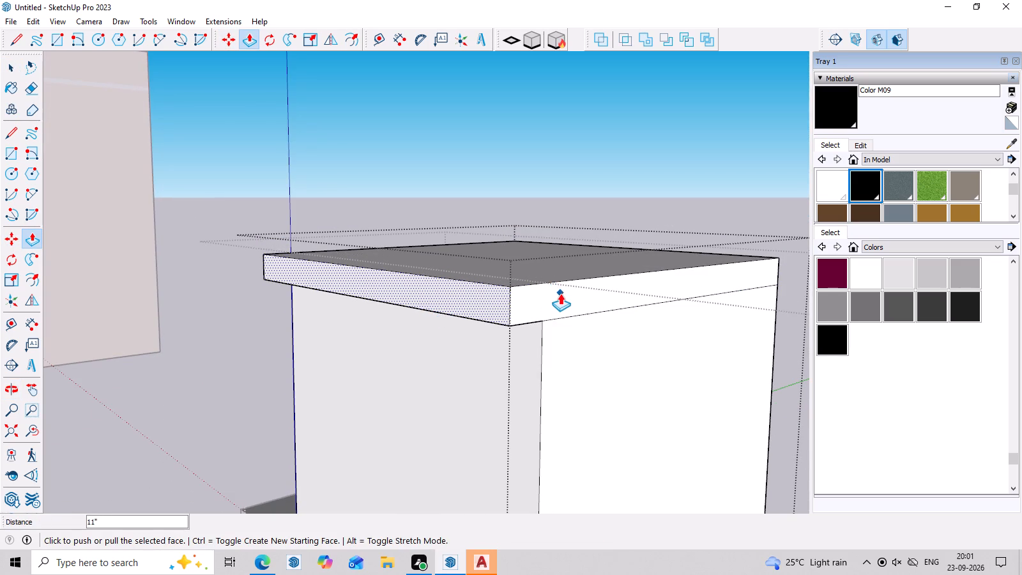
Pull the top band's right side out about 9" and repeat the same distance on its left side.
double_click(560, 293)
key("ctrl+z")
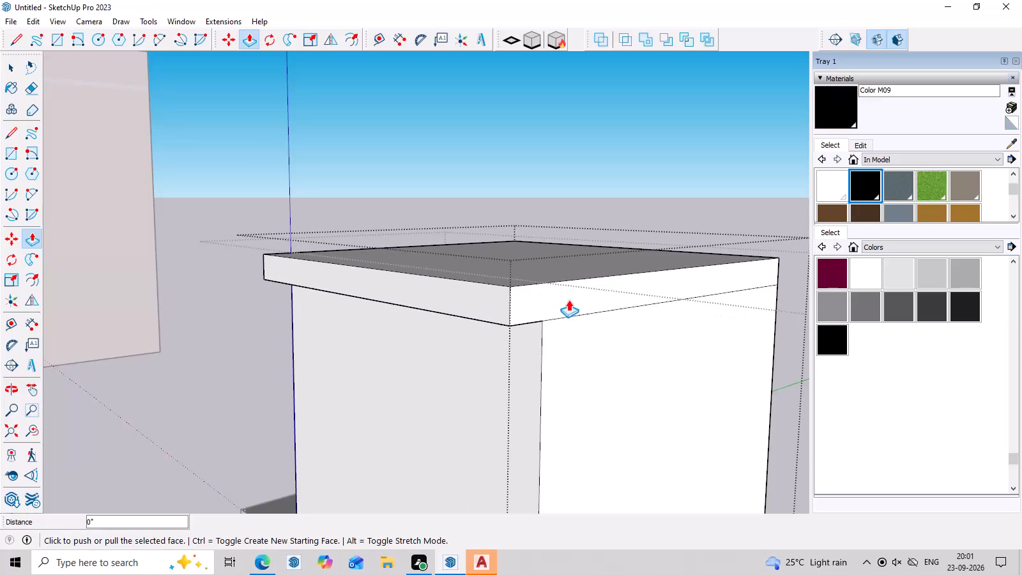
left_click(579, 295)
left_click(609, 304)
scroll(480, 284, "down", 3)
middle_click_drag(381, 268, 439, 332)
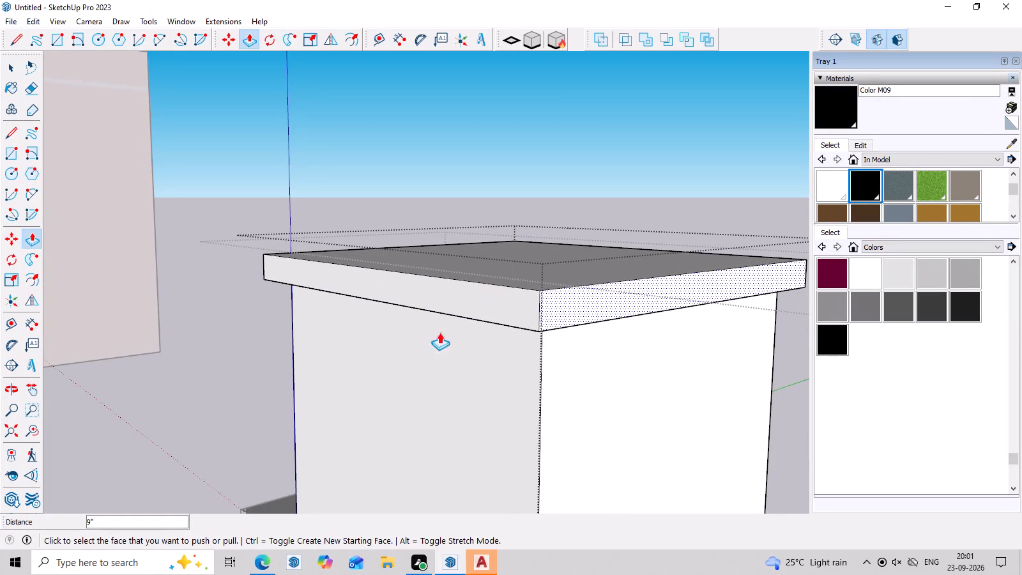
middle_click_drag(439, 332, 642, 432)
scroll(454, 325, "down", 3)
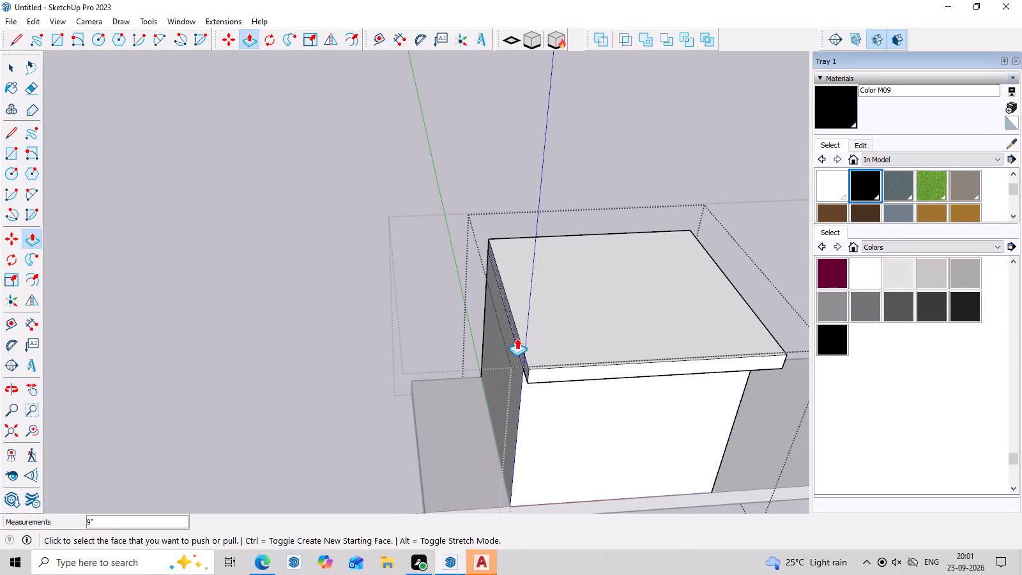
double_click(517, 339)
Extend the right-side overhang of the top band outward by about another 1' 9".
scroll(466, 267, "down", 3)
middle_click_drag(558, 377, 499, 169)
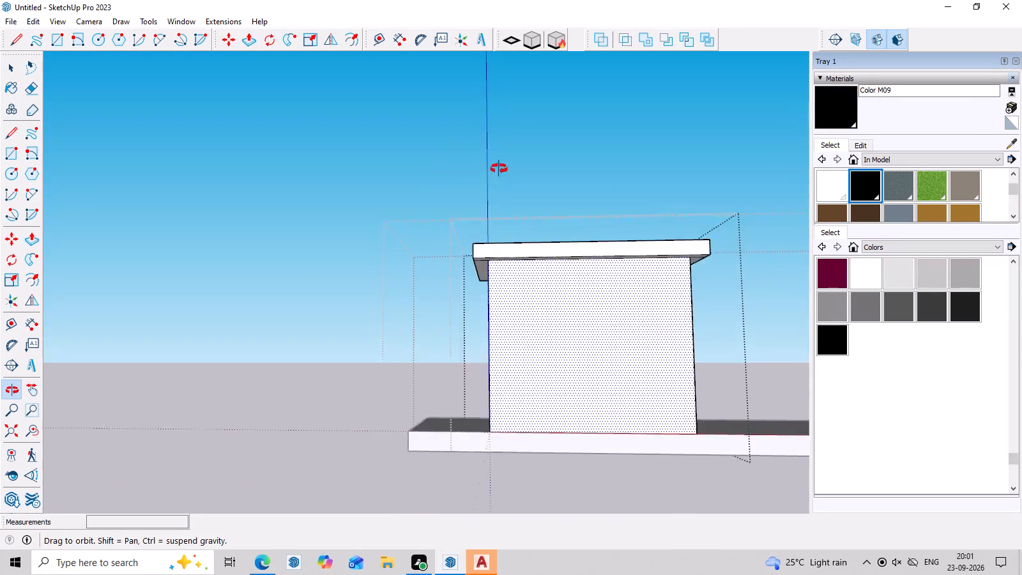
middle_click_drag(499, 169, 423, 123)
scroll(416, 137, "down", 6)
middle_click_drag(448, 280, 503, 447)
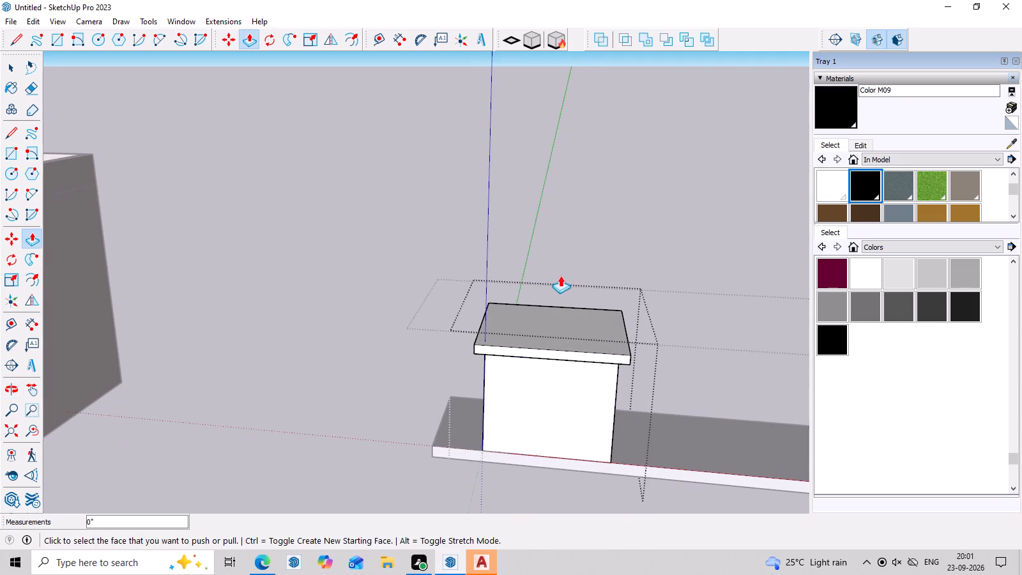
scroll(556, 257, "up", 6)
scroll(515, 172, "down", 15)
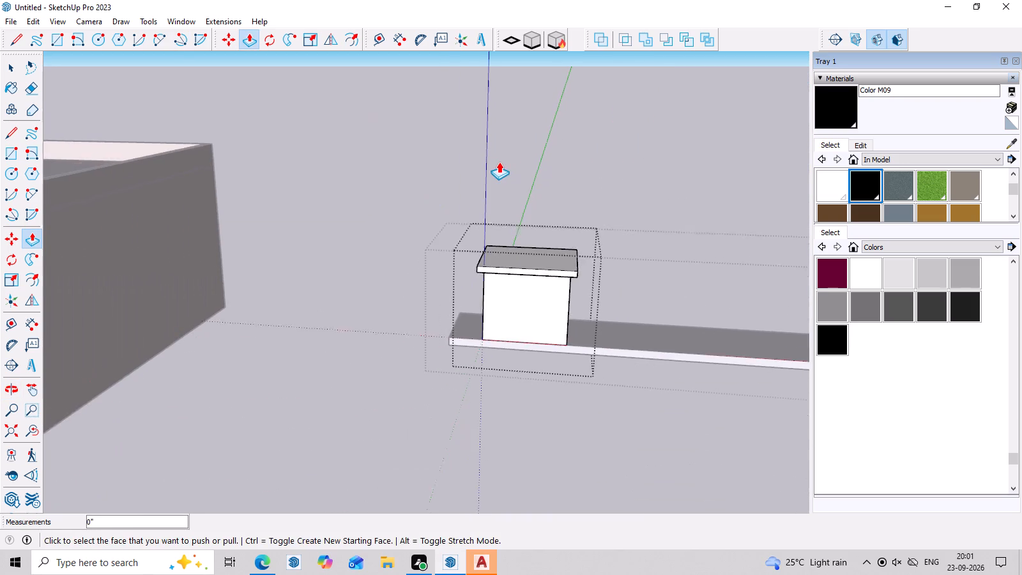
scroll(499, 162, "down", 10)
scroll(747, 231, "up", 7)
scroll(615, 233, "up", 3)
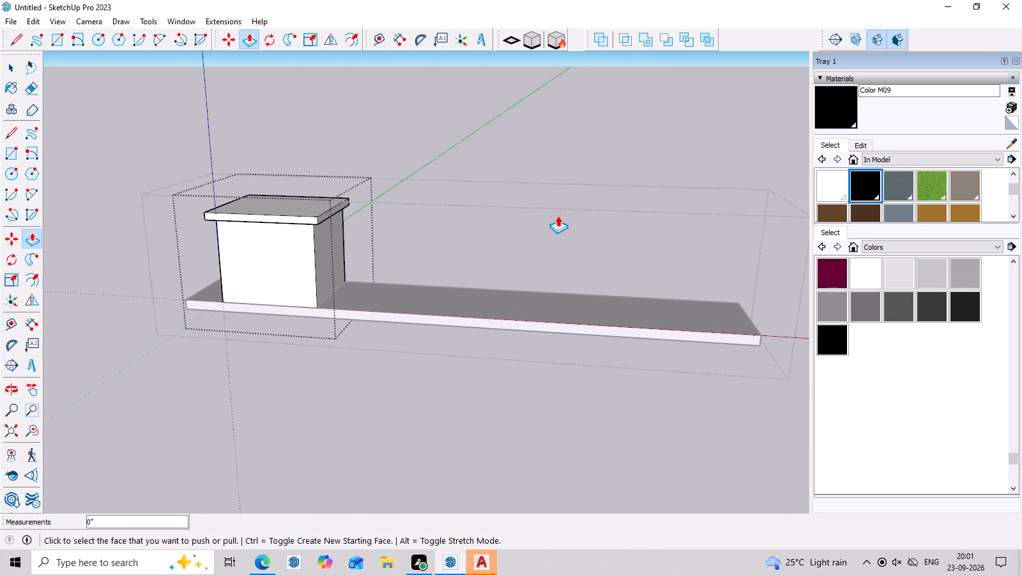
scroll(558, 215, "up", 4)
scroll(283, 212, "up", 5)
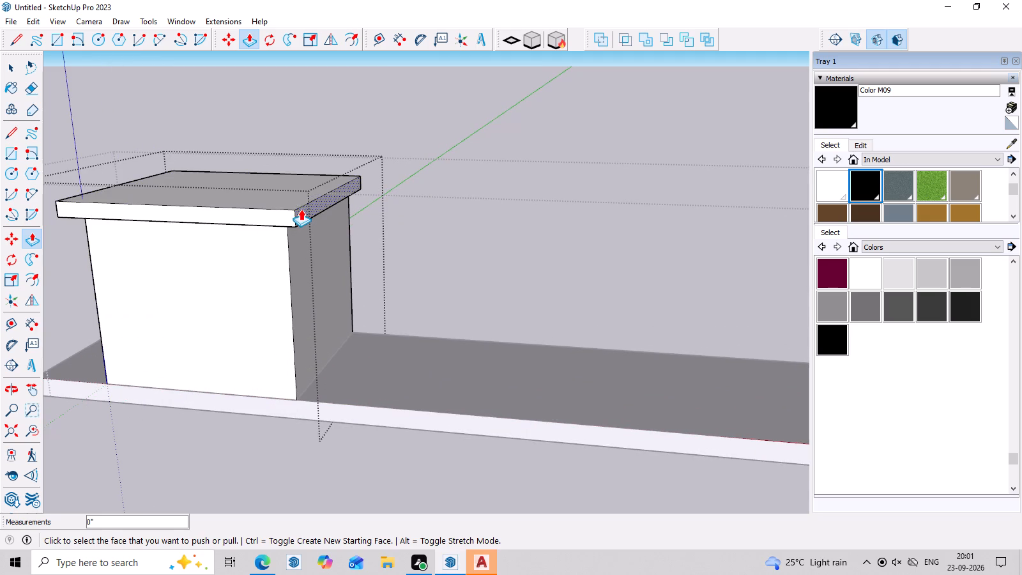
left_click(301, 209)
left_click(339, 210)
middle_click_drag(354, 273, 369, 188)
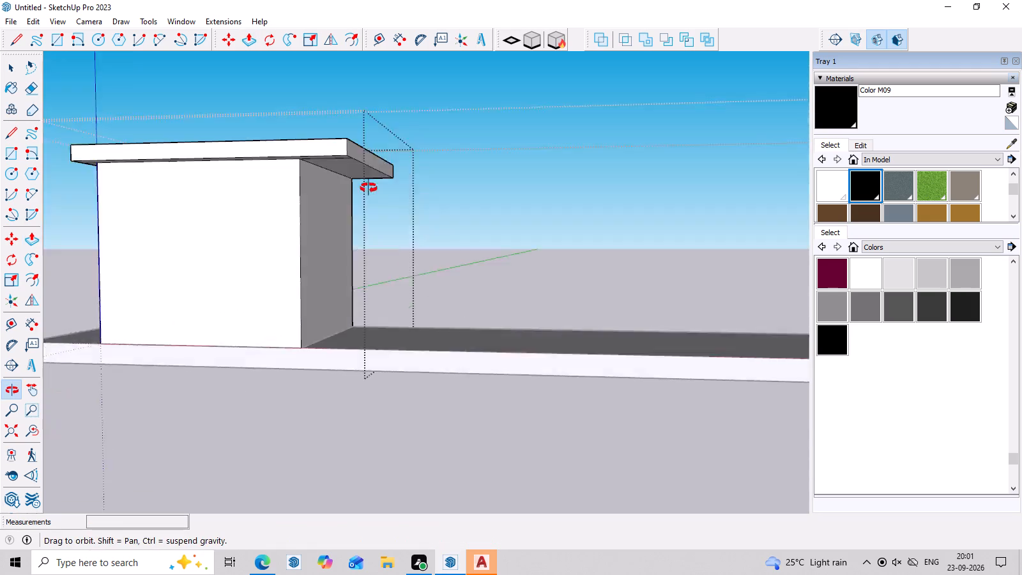
middle_click_drag(369, 188, 371, 183)
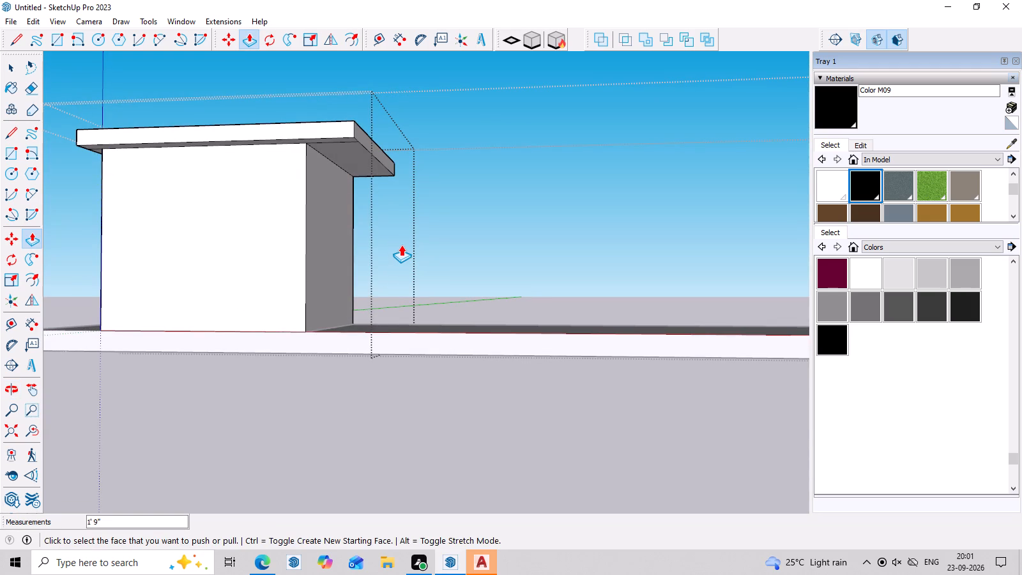
key("Escape")
Erase the leftover seam edge on the underside of the overhang at the box's front right corner.
middle_click_drag(402, 374, 402, 365)
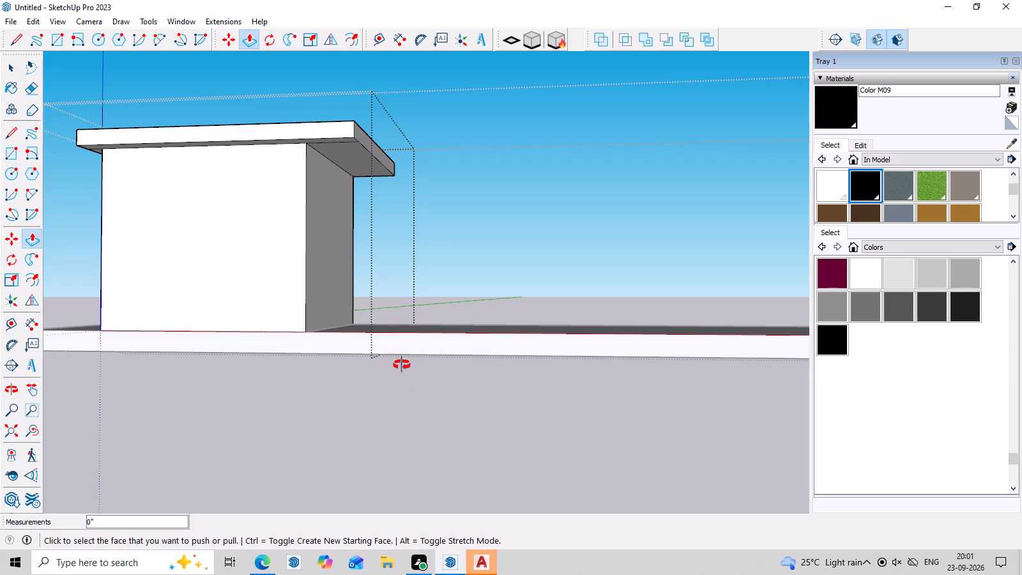
middle_click_drag(402, 365, 418, 253)
scroll(296, 11, "up", 5)
scroll(354, 77, "up", 5)
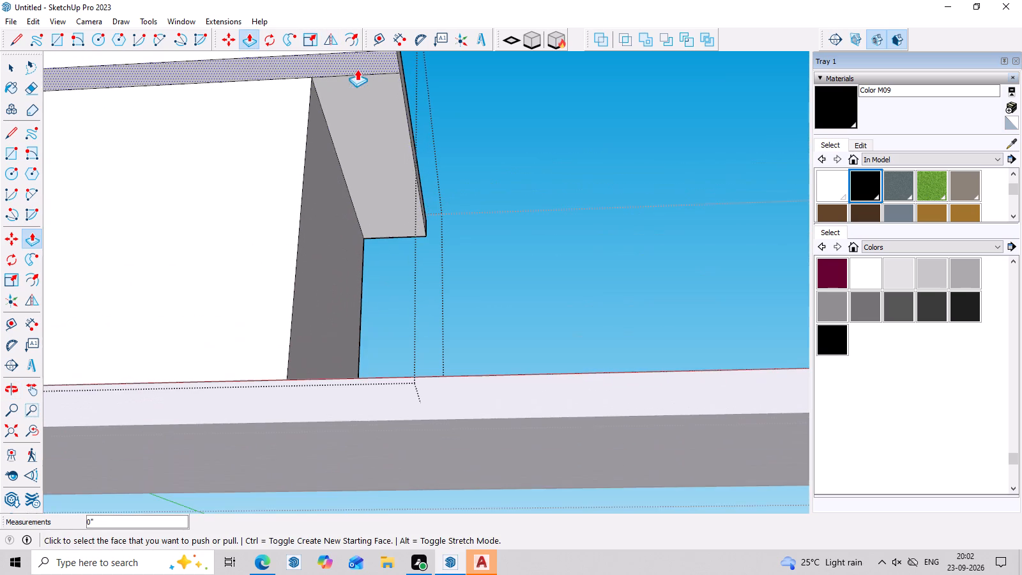
key("e")
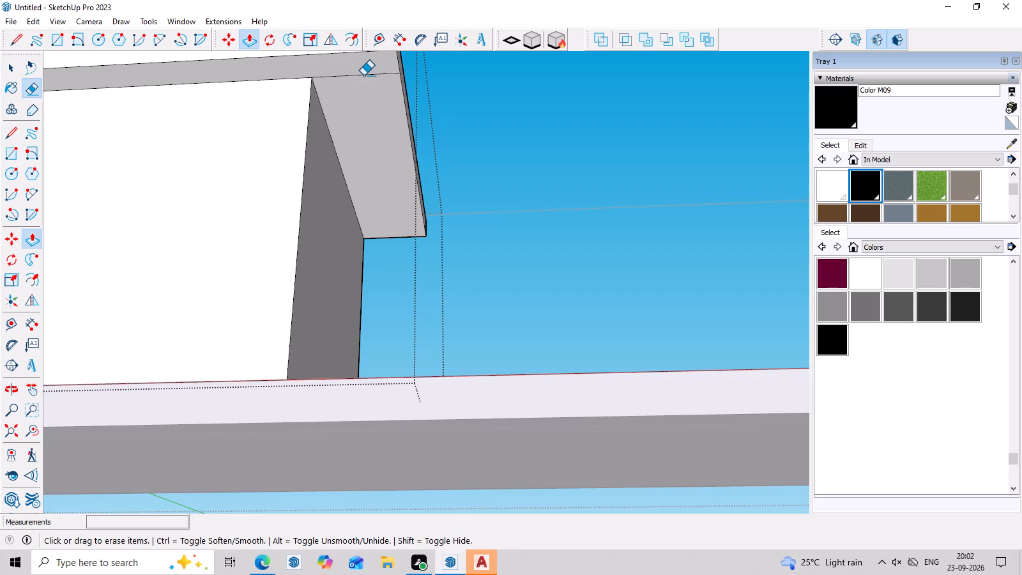
left_click(363, 75)
scroll(368, 147, "down", 9)
middle_click_drag(360, 190, 386, 383)
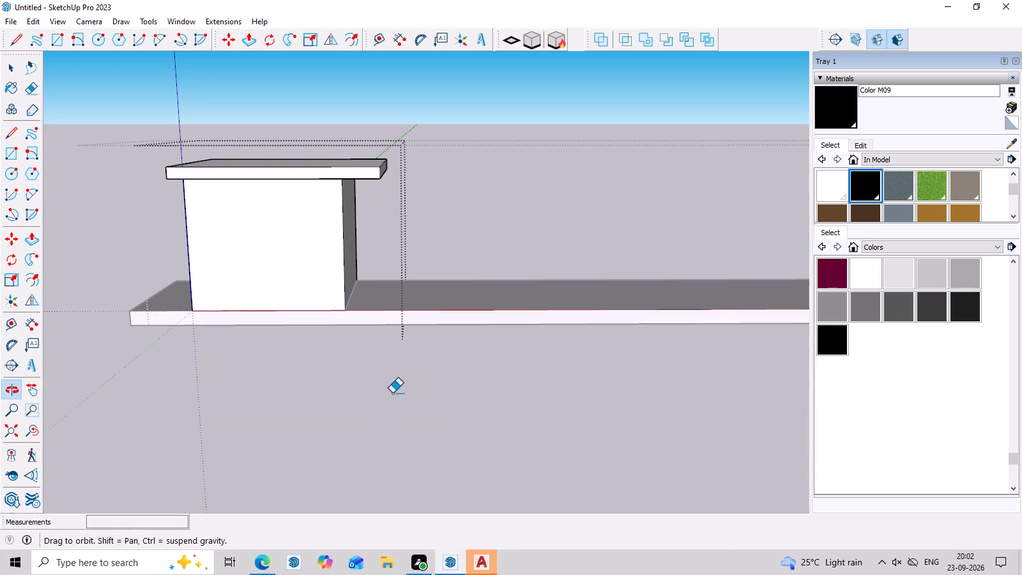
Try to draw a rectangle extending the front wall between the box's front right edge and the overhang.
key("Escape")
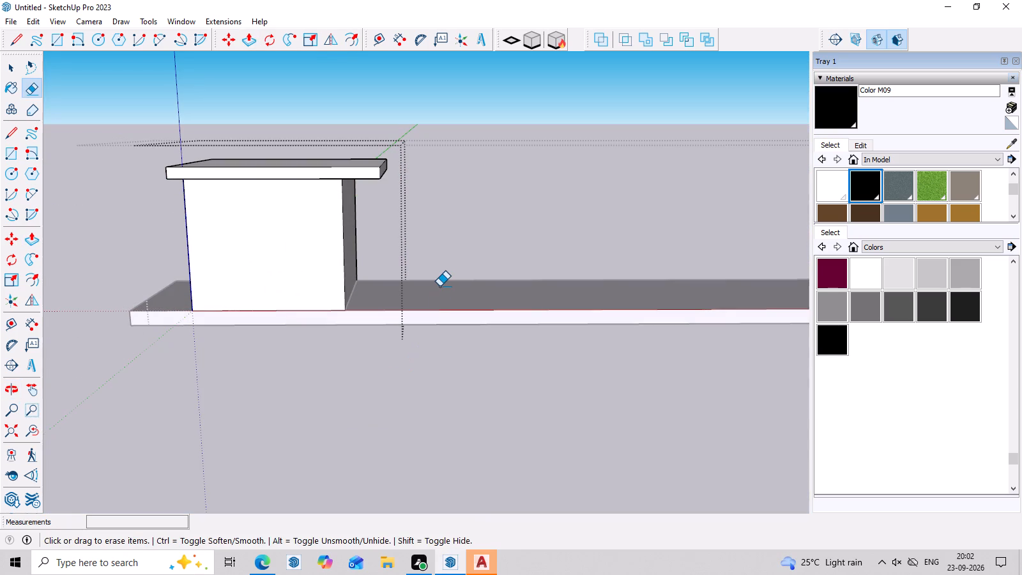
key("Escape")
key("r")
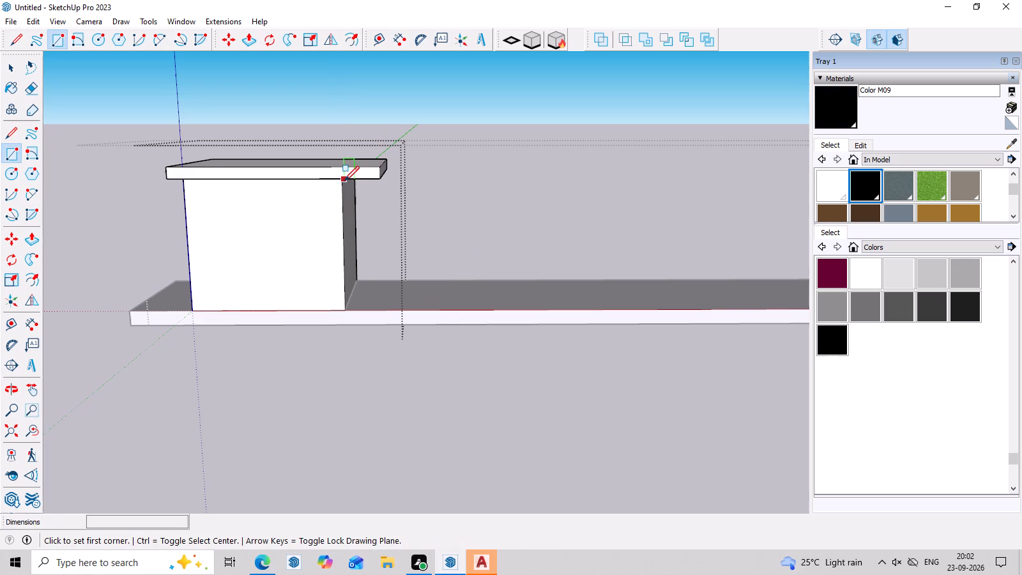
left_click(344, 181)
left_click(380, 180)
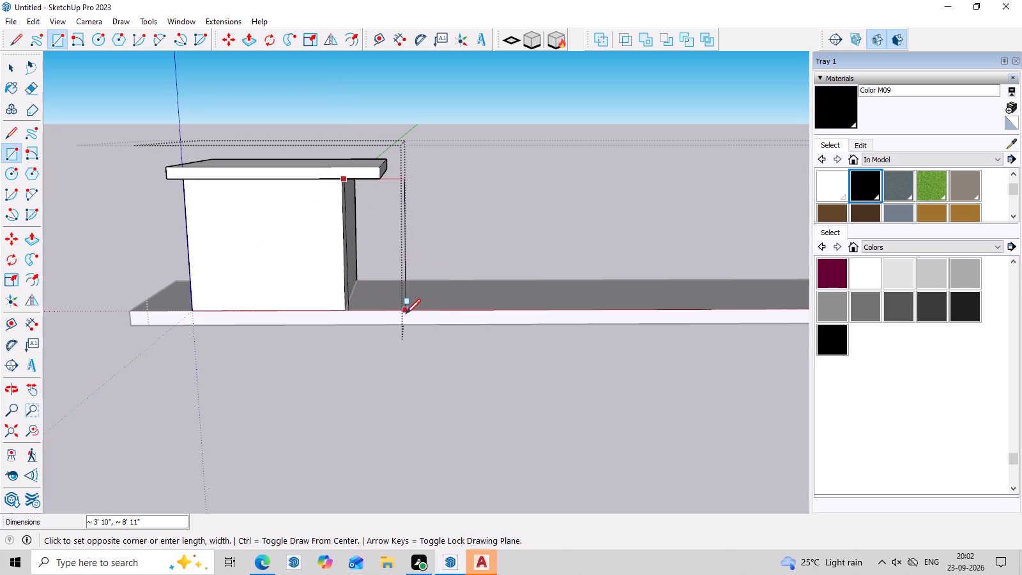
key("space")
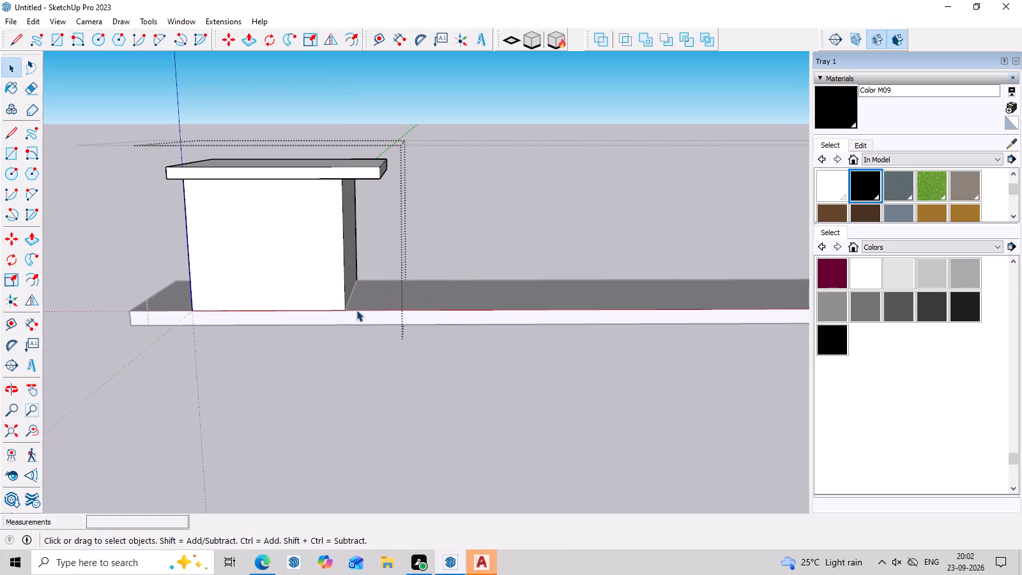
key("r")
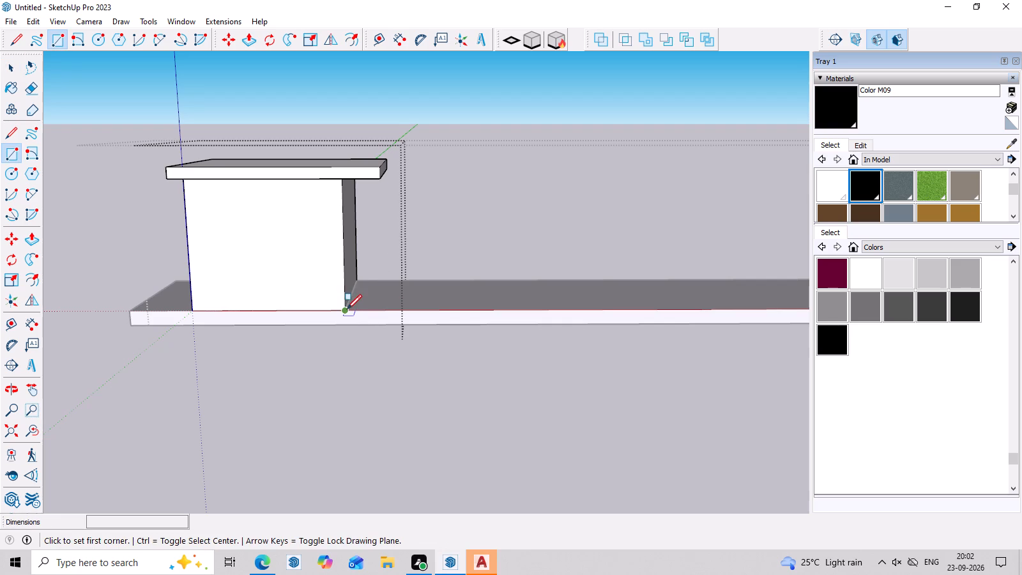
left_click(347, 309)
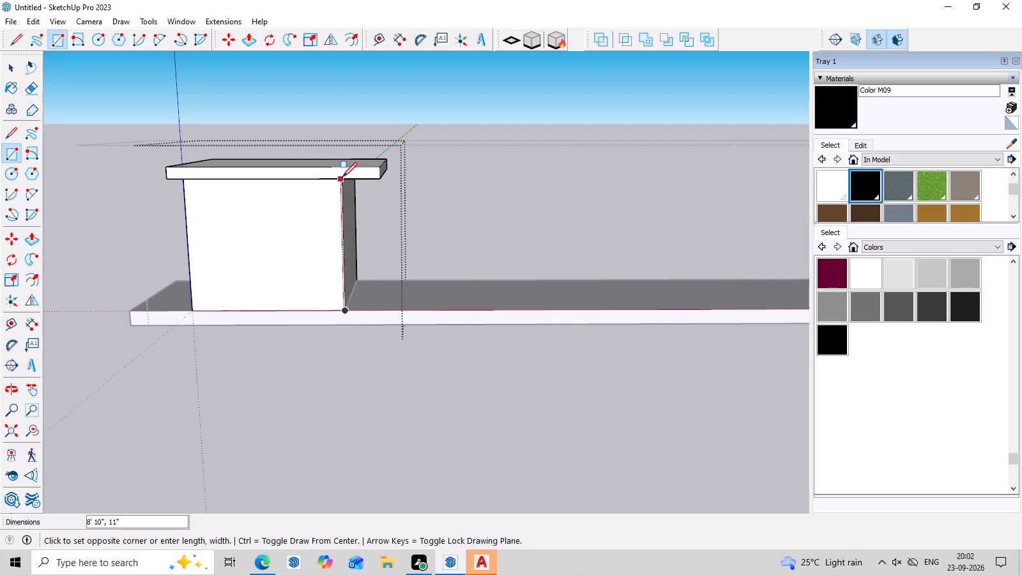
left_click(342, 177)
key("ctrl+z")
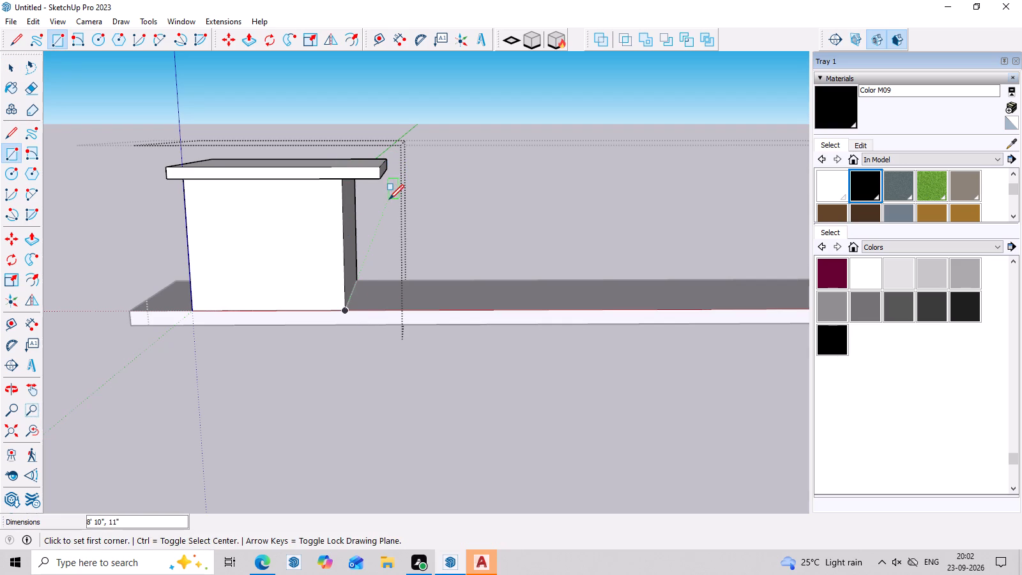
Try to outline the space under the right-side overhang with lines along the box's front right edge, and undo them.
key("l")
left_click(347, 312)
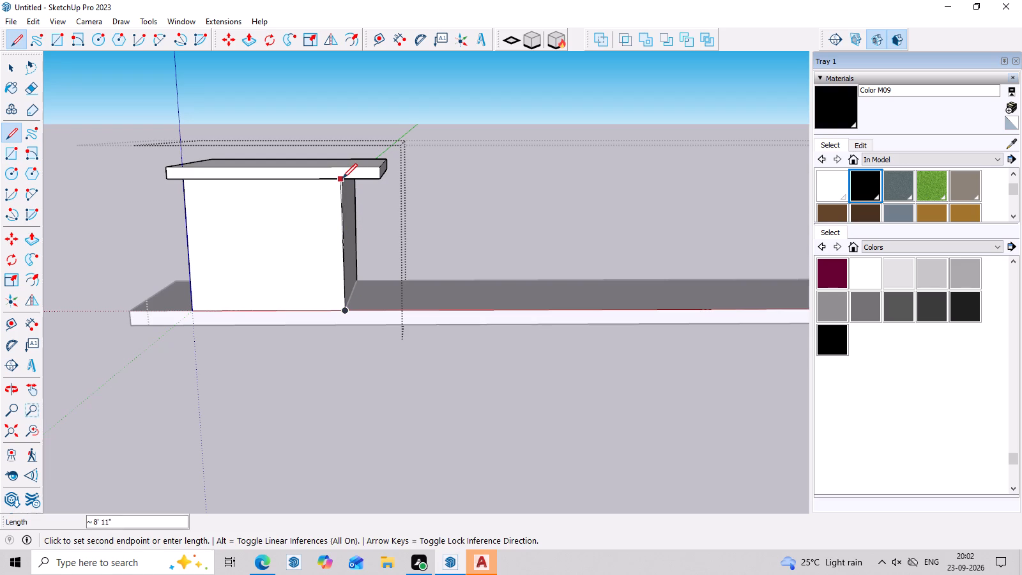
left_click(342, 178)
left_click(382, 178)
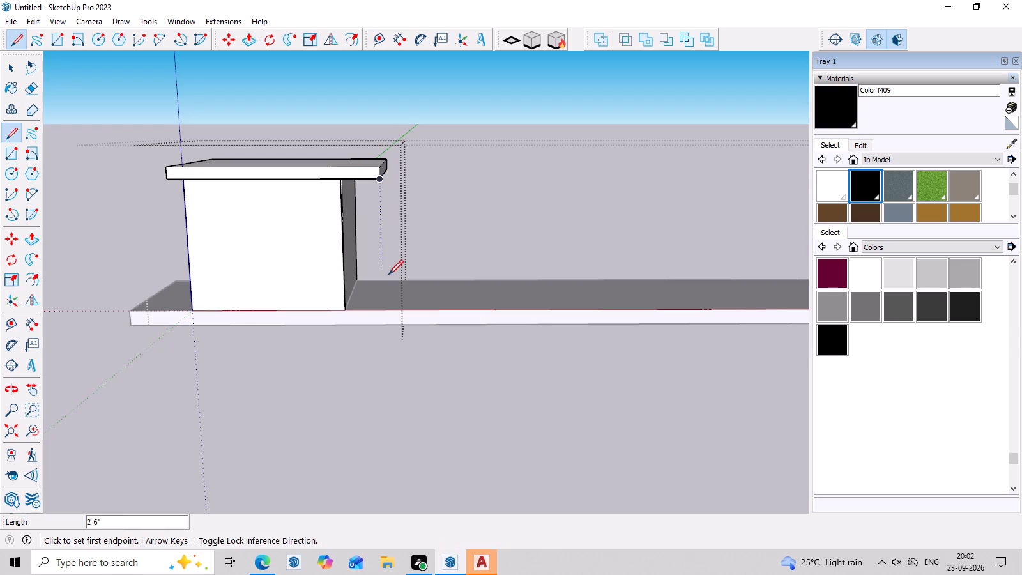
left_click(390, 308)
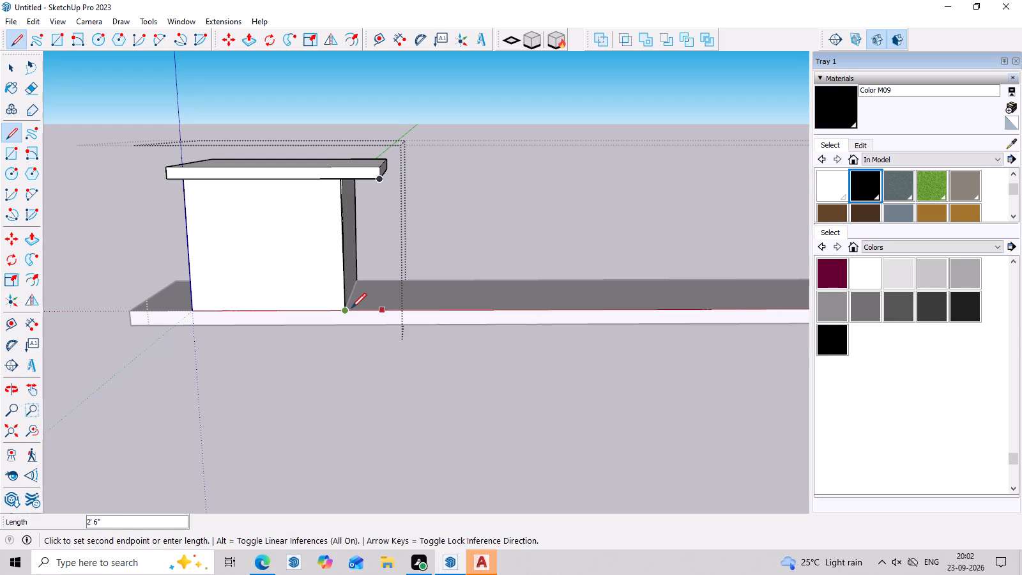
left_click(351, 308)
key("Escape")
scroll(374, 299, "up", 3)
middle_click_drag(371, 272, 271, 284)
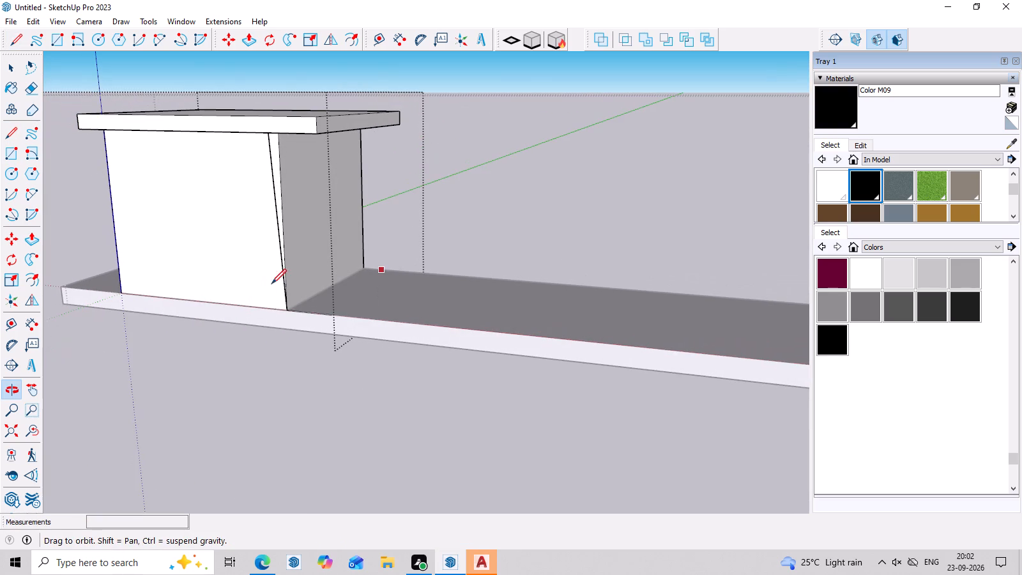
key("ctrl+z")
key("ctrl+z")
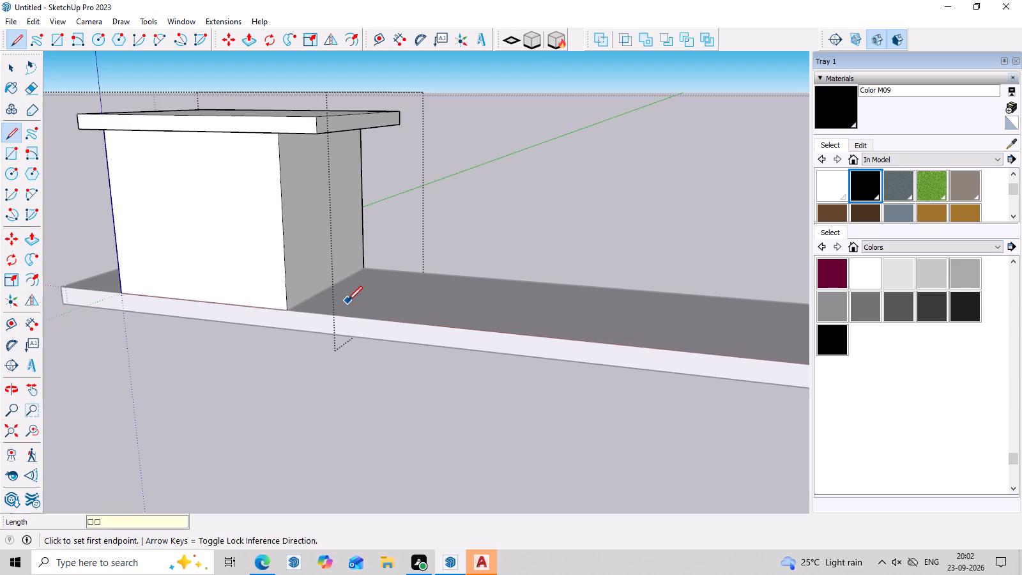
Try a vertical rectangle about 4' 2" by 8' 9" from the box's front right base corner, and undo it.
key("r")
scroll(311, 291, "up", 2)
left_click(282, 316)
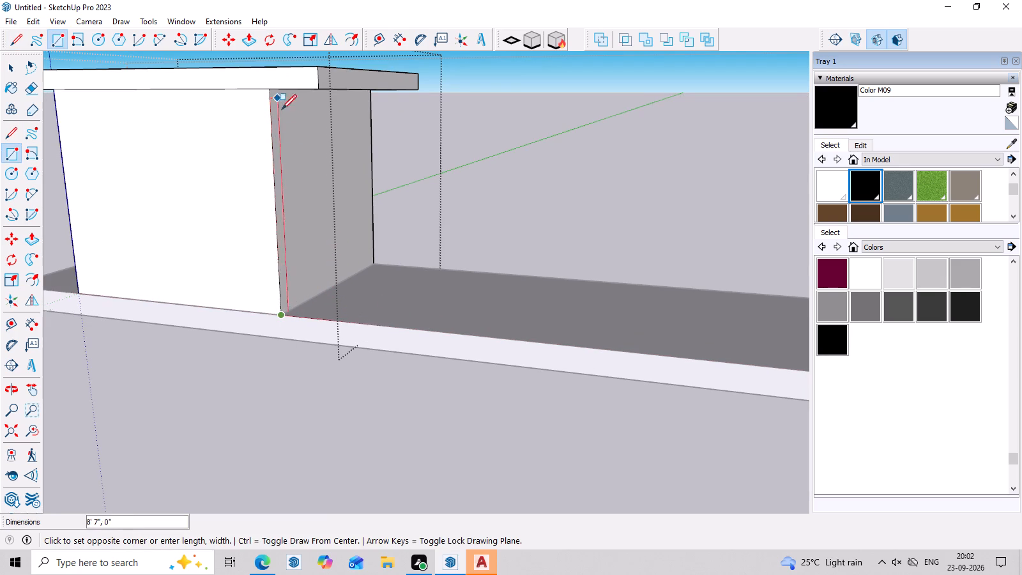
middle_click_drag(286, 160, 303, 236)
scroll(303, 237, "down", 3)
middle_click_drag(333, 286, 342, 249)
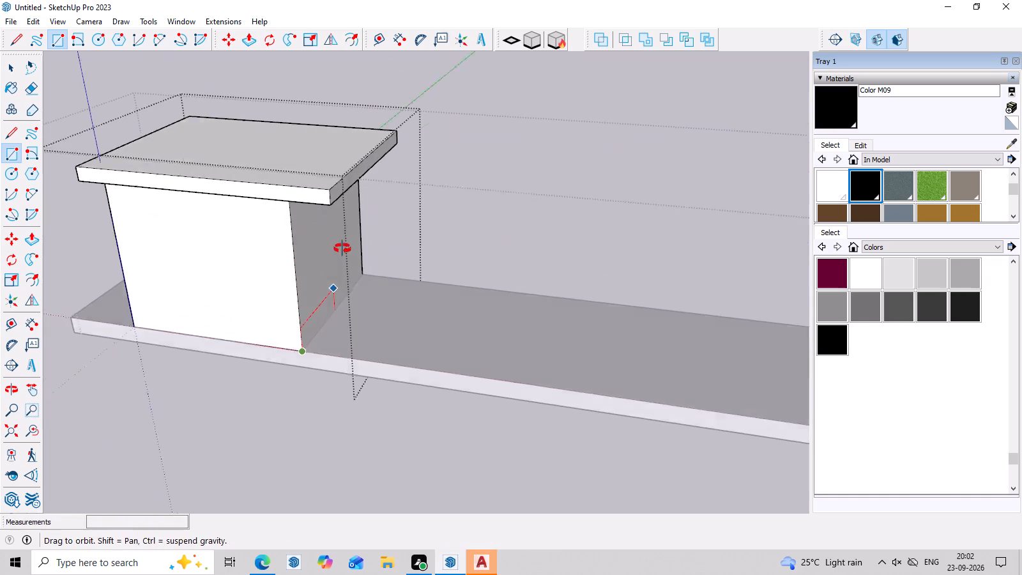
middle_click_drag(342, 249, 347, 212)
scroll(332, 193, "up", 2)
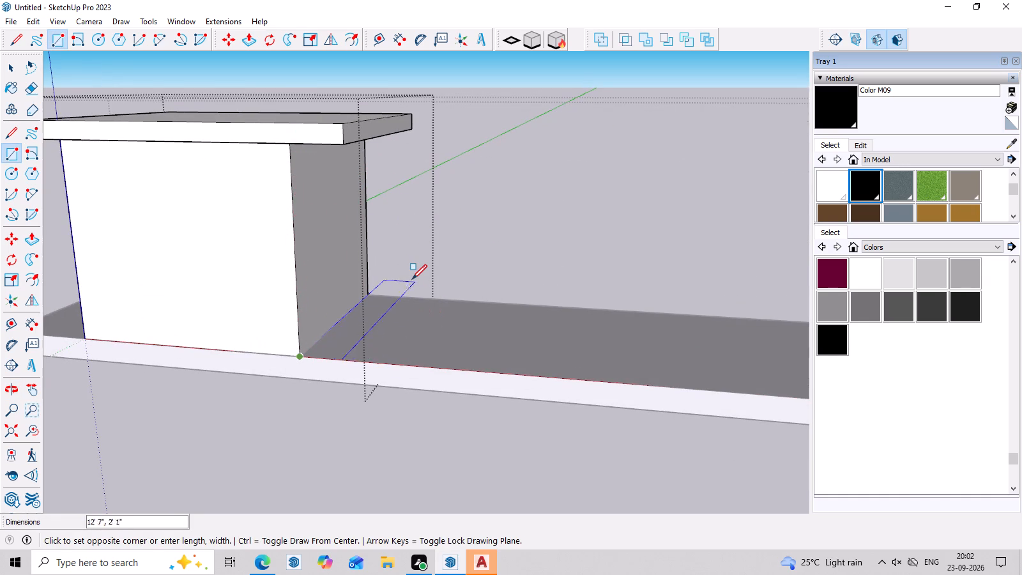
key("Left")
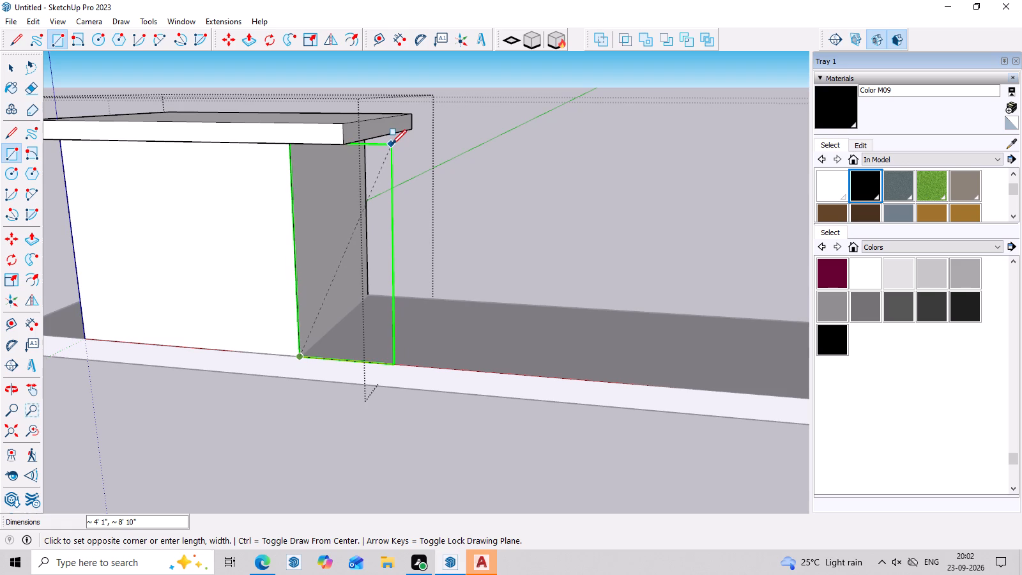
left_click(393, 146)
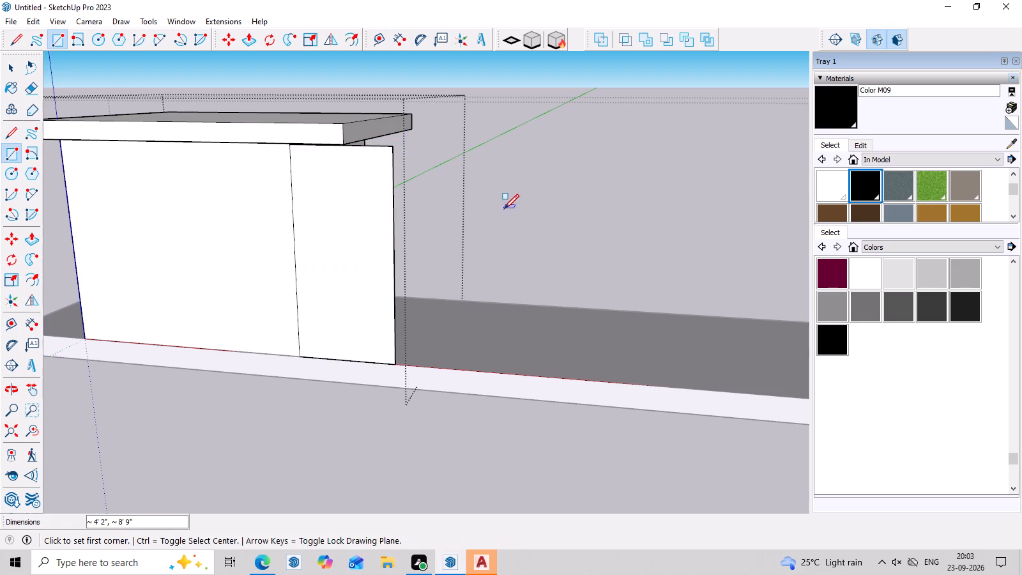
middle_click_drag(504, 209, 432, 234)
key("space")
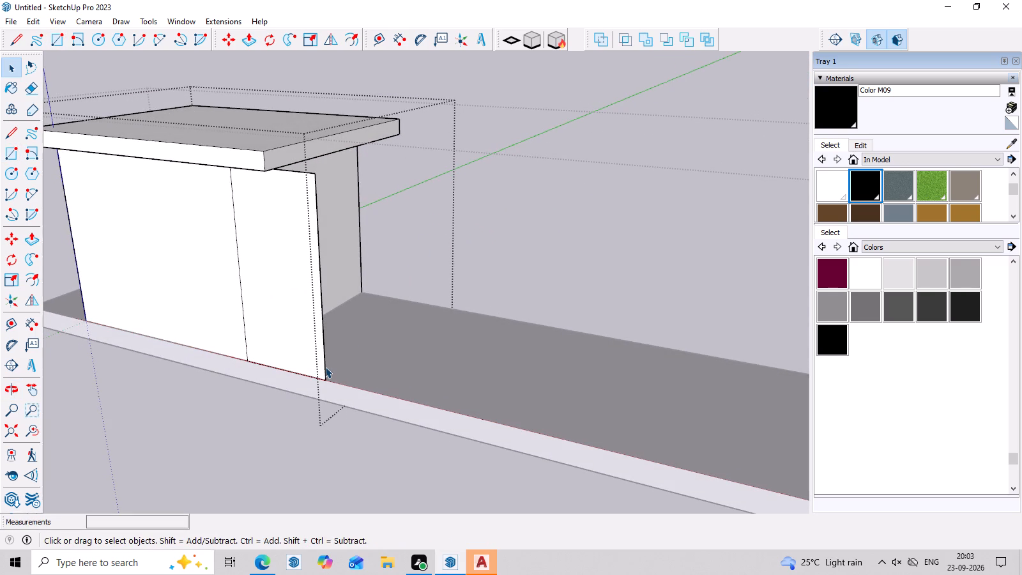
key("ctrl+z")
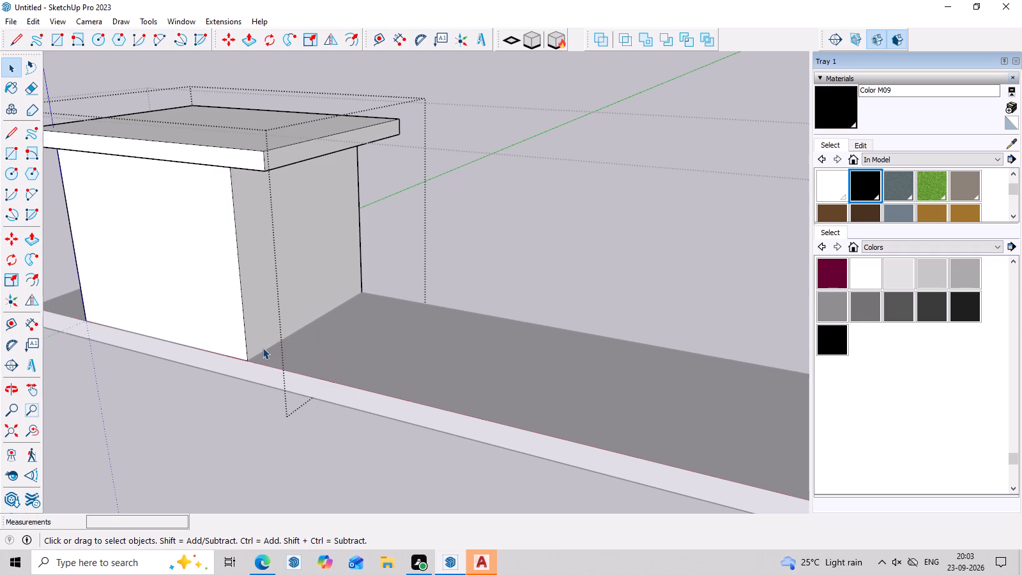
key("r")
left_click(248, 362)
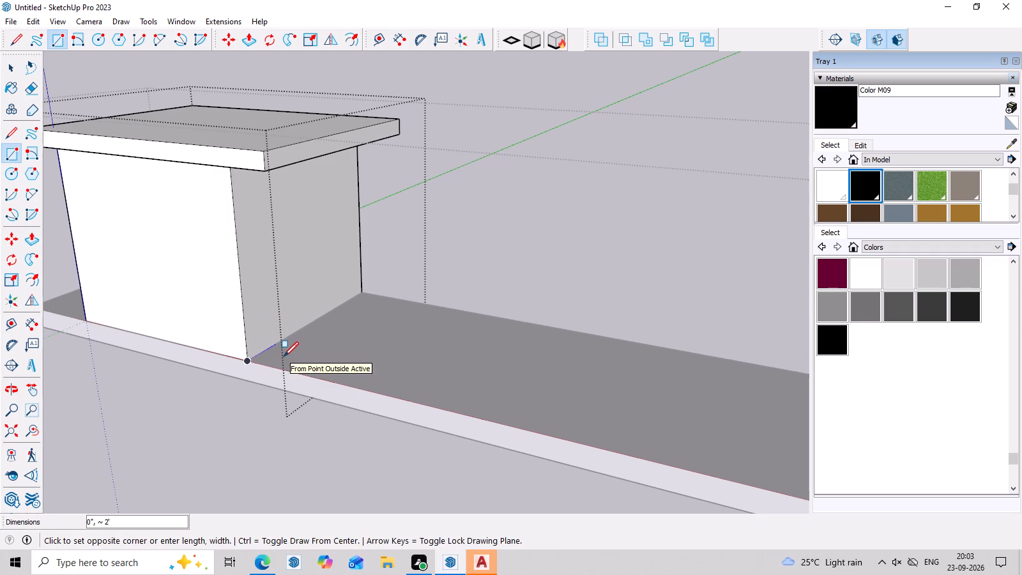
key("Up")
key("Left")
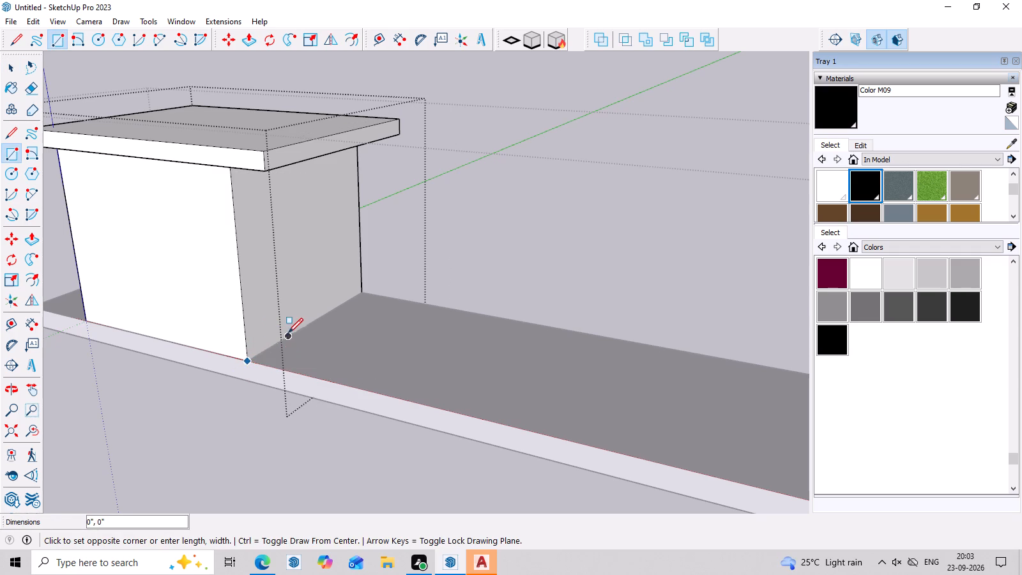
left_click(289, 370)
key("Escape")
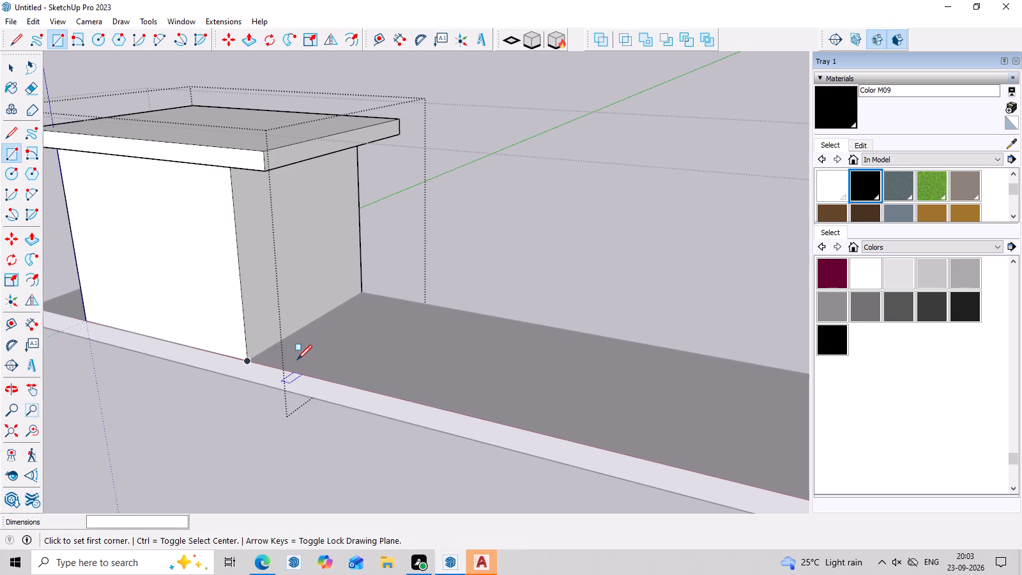
Draw a vertical rectangle 2' 6" by 8' 10", flush with the front wall, from its right base corner up to the overhang's lower corner.
key("r")
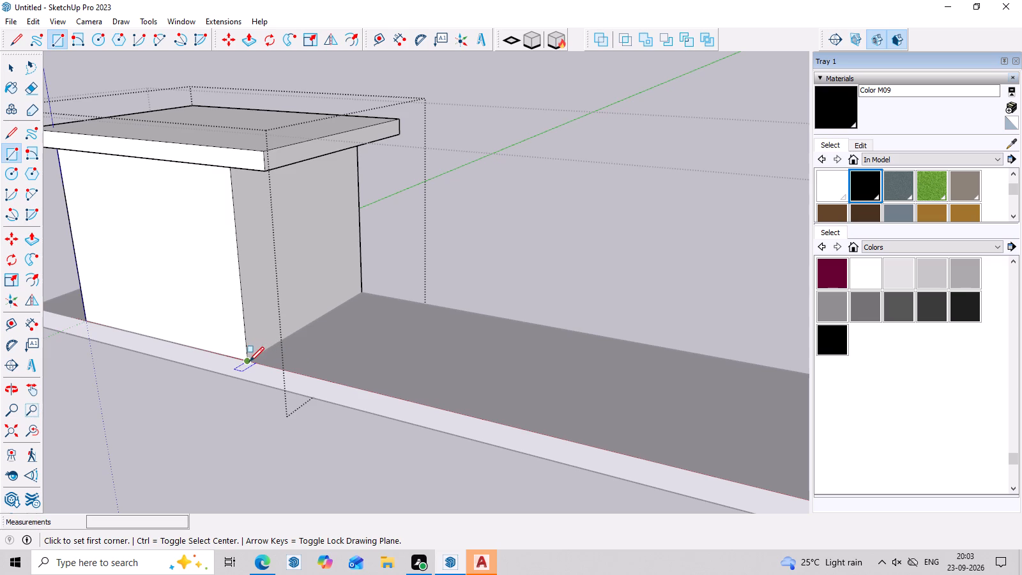
left_click(249, 362)
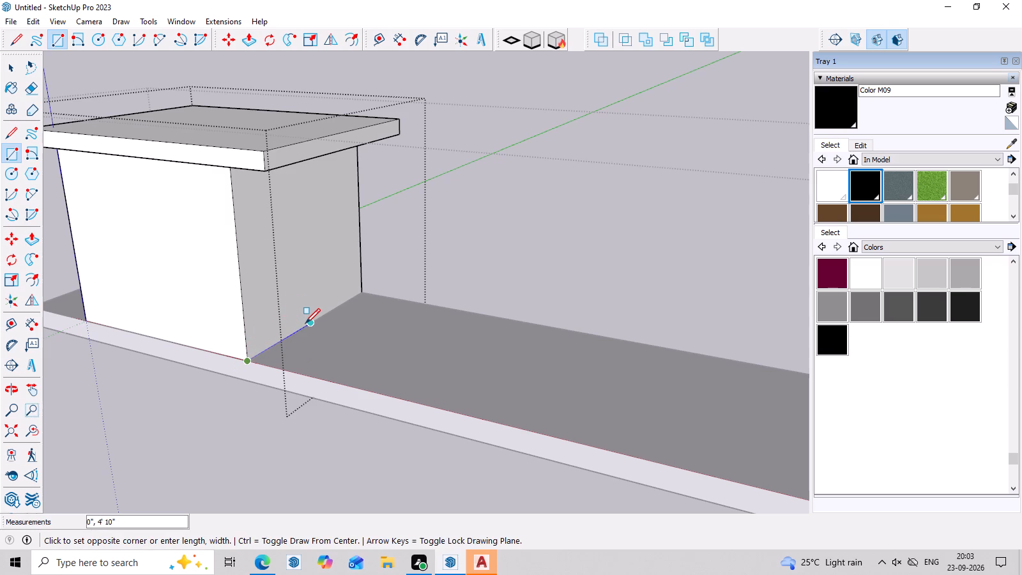
key("Right")
key("Left")
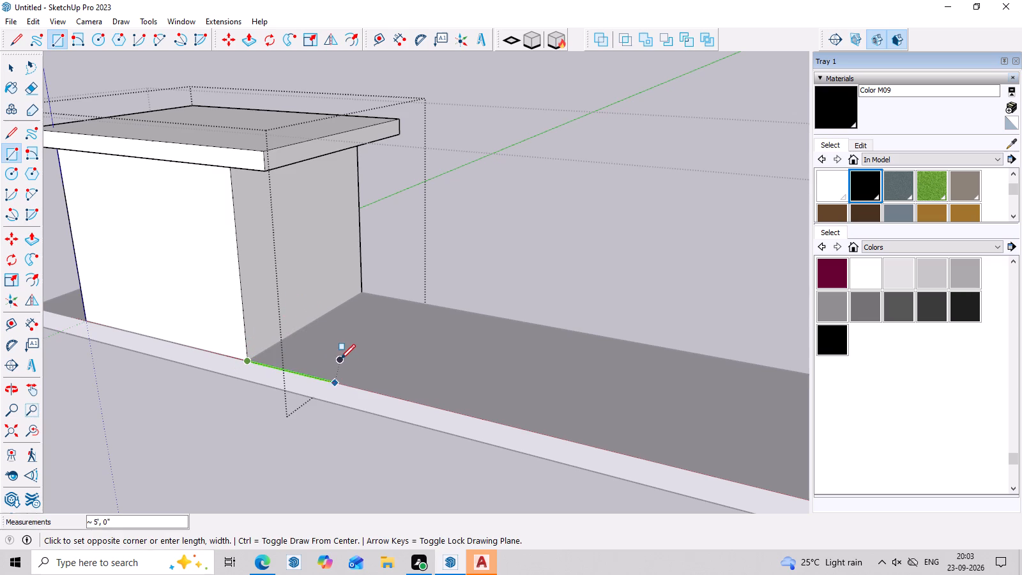
left_click(278, 368)
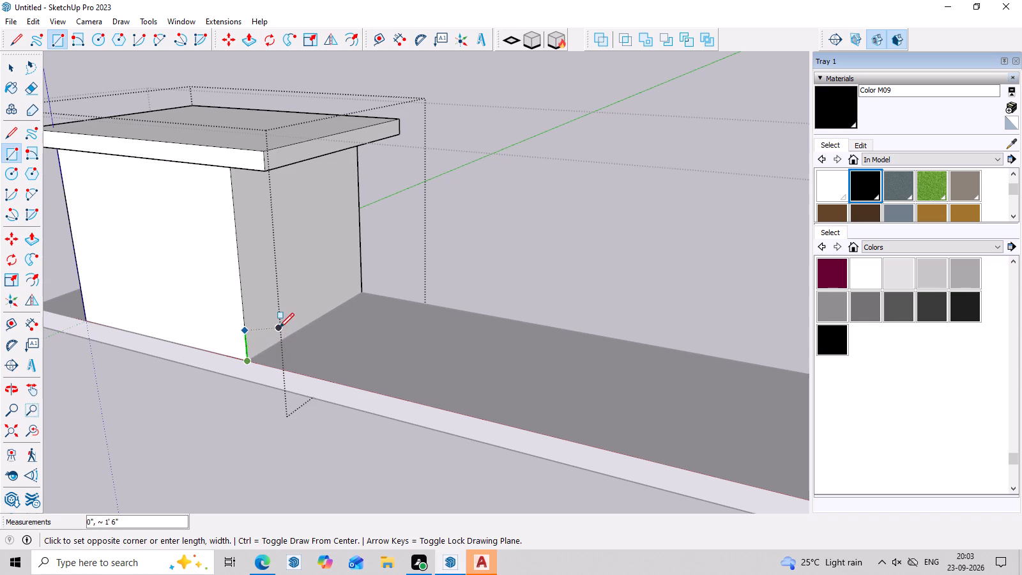
left_click(248, 334)
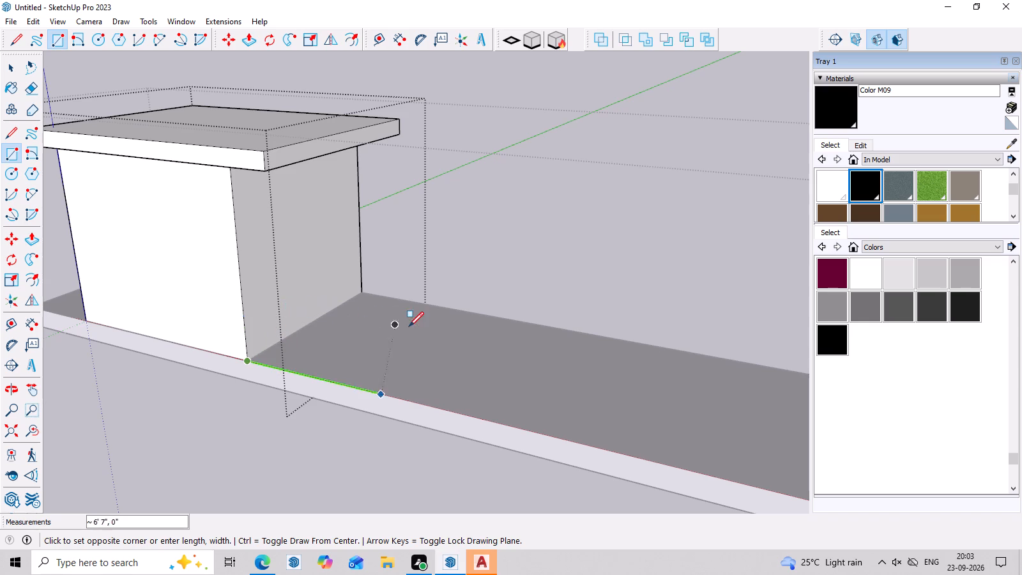
middle_click_drag(292, 304, 440, 302)
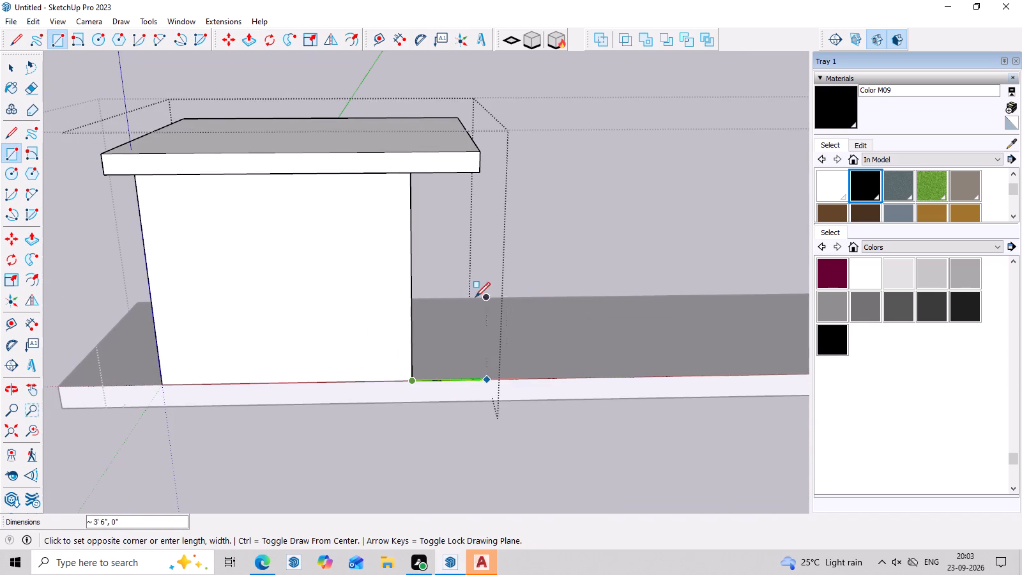
left_click(479, 170)
middle_click_drag(508, 250, 298, 283)
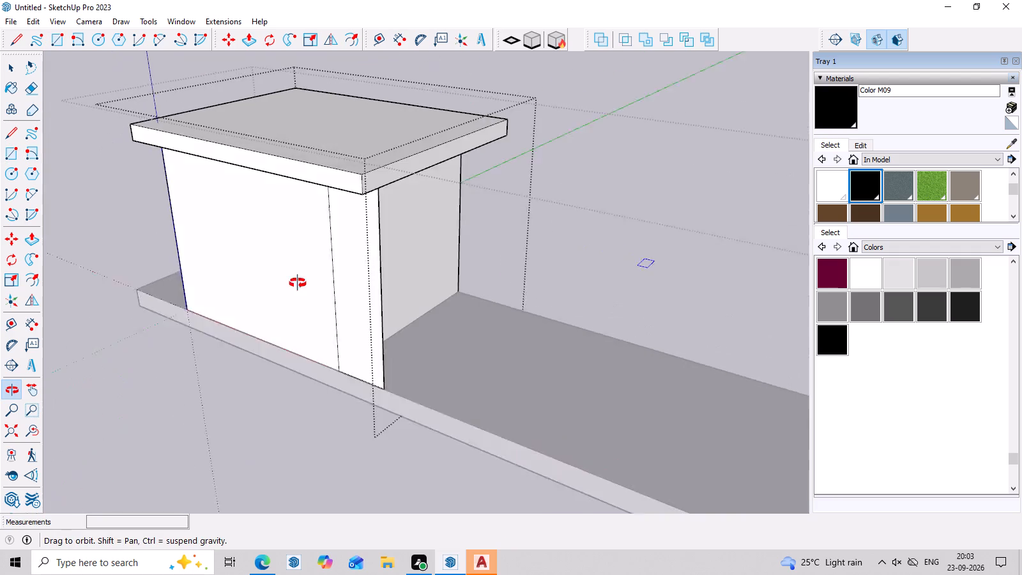
middle_click_drag(298, 283, 268, 283)
key("space")
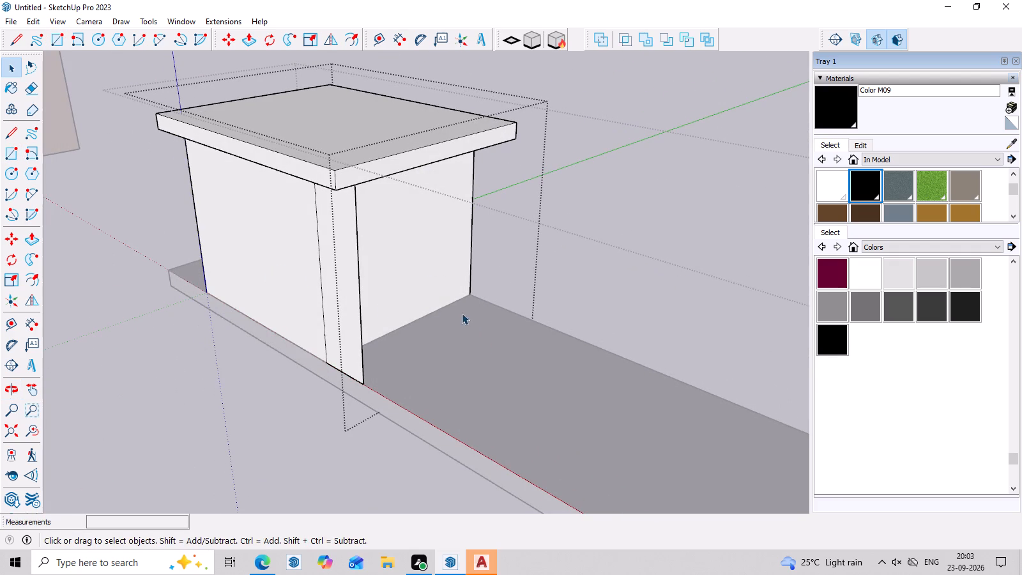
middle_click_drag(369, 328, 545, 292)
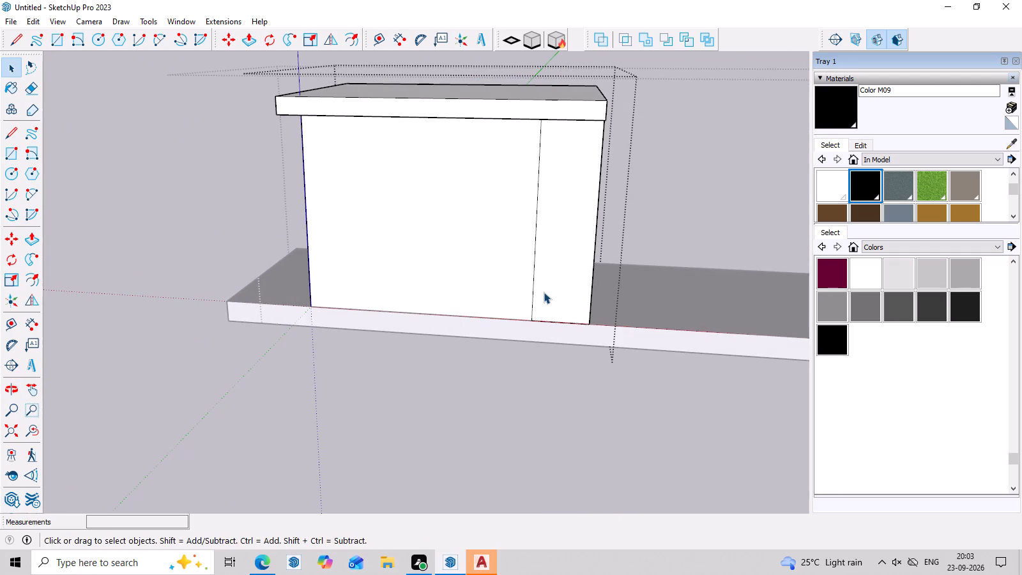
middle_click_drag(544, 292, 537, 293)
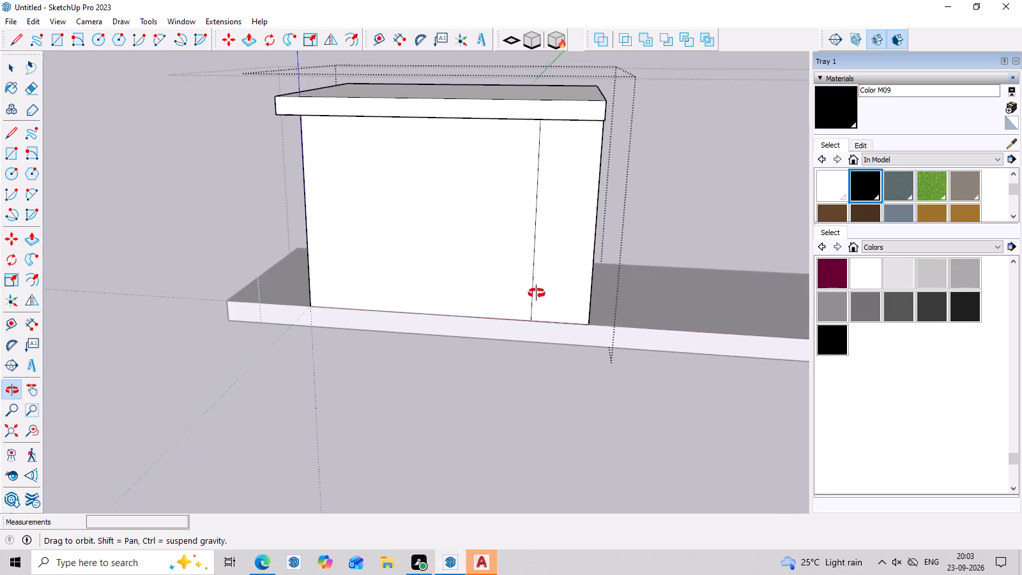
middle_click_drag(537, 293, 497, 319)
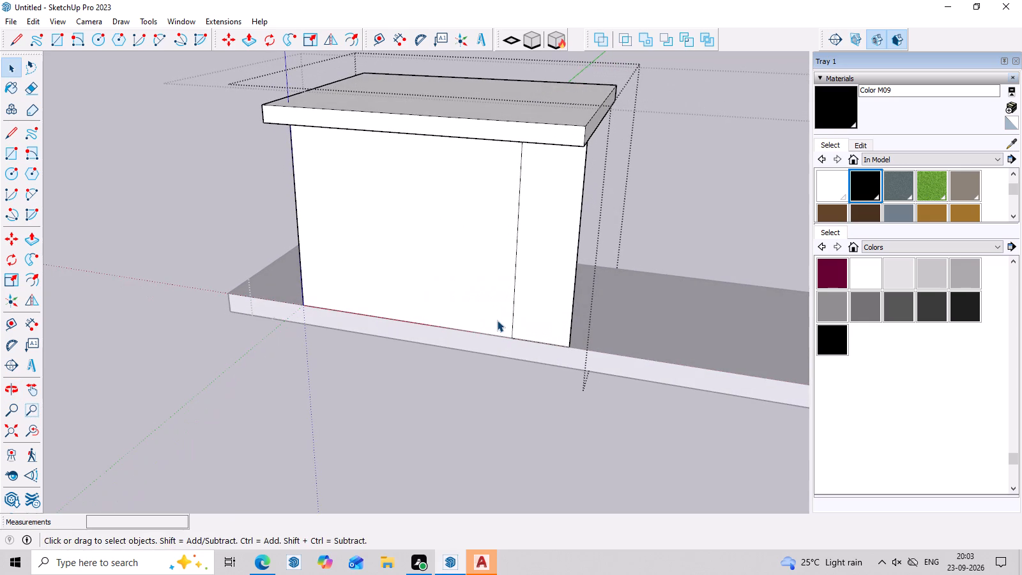
Push/Pull the narrow 2' 6" front wall panel 9' 8" toward the back, beneath the roof slab's side overhang.
middle_click_drag(573, 297, 302, 259)
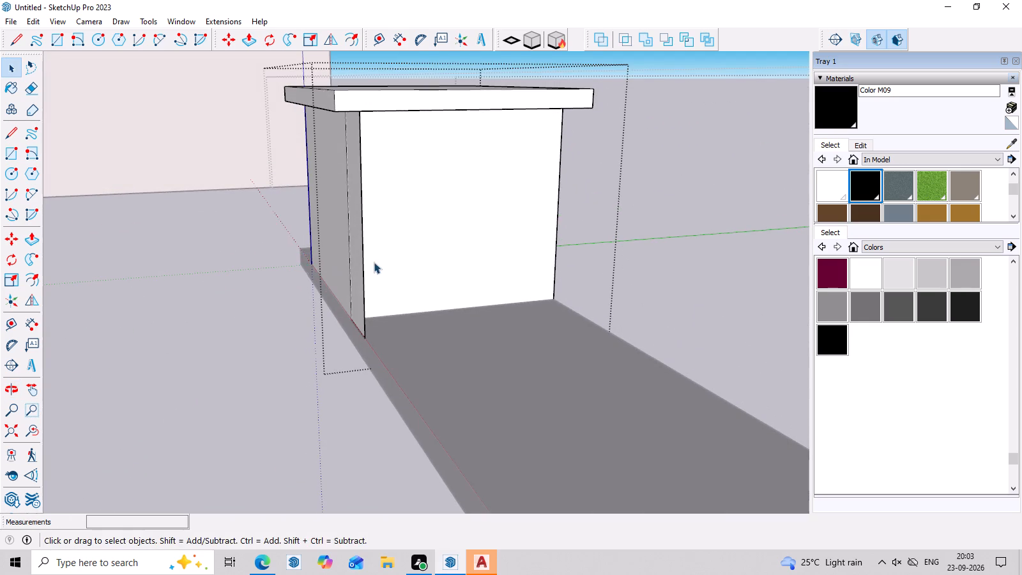
middle_click_drag(377, 262, 222, 227)
key("p")
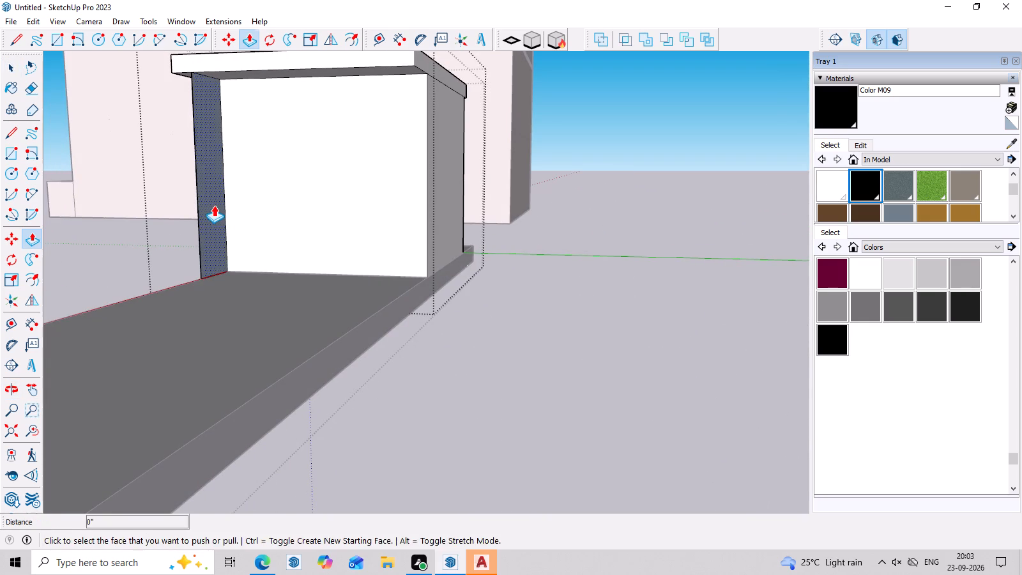
left_click(214, 205)
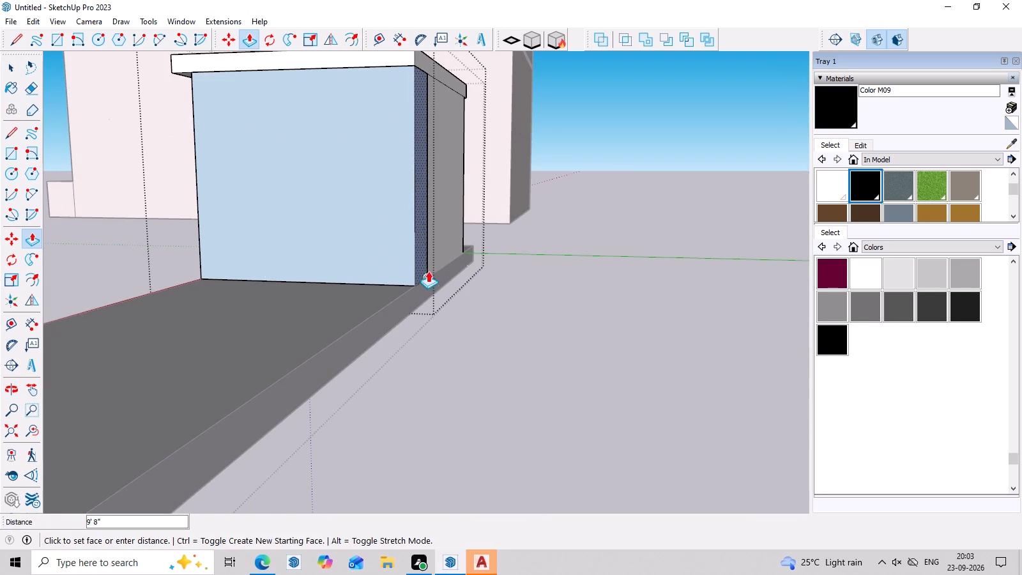
left_click(431, 280)
middle_click_drag(389, 315, 510, 365)
scroll(472, 305, "down", 5)
scroll(386, 295, "down", 2)
middle_click_drag(380, 307, 415, 335)
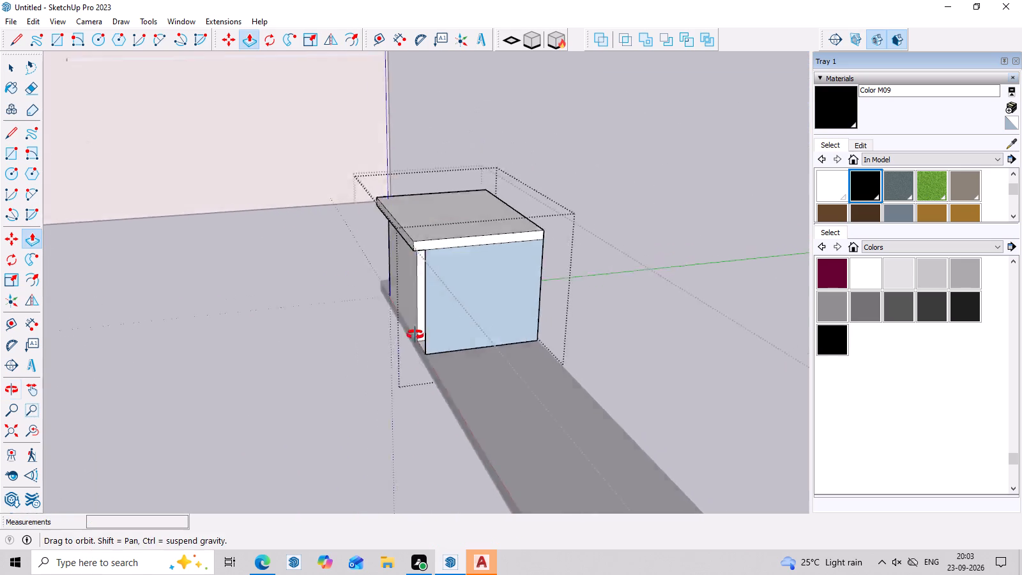
middle_click_drag(415, 335, 538, 404)
middle_click_drag(538, 404, 540, 388)
scroll(487, 259, "down", 11)
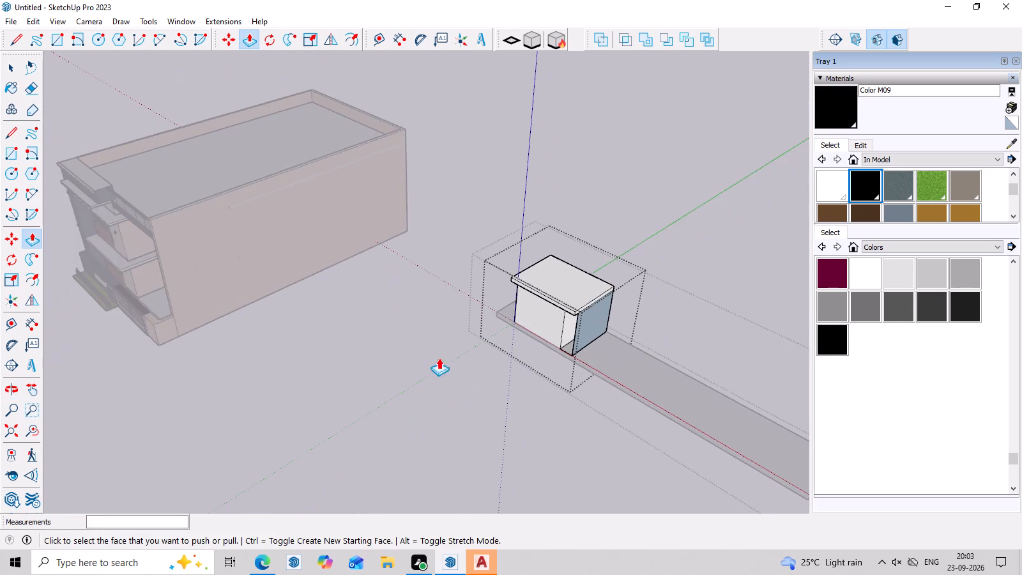
middle_click_drag(443, 365, 685, 114)
scroll(610, 286, "up", 8)
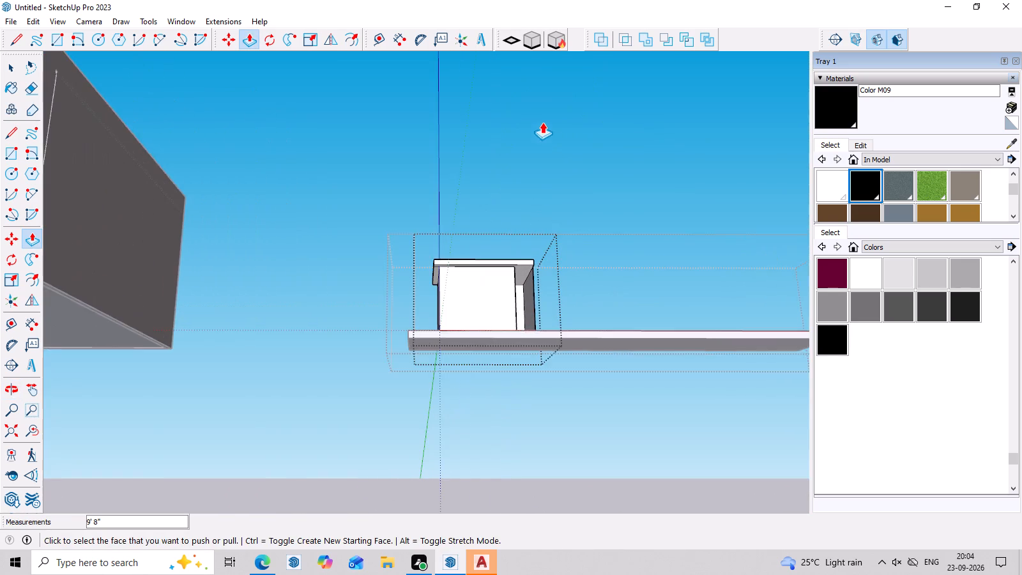
scroll(542, 122, "up", 1)
middle_click_drag(542, 111, 521, 227)
scroll(522, 310, "up", 7)
middle_click_drag(611, 395, 618, 339)
key("Escape")
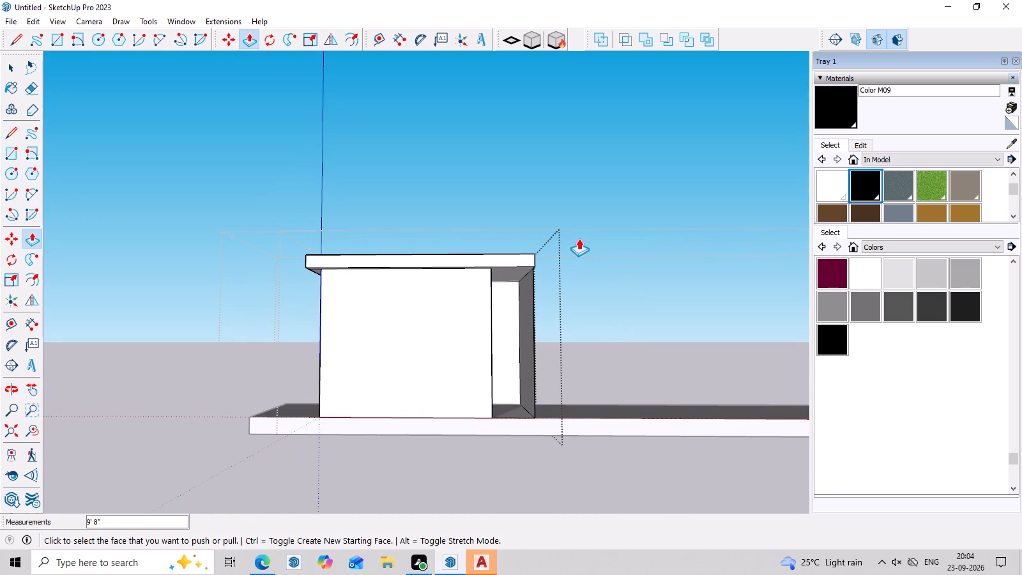
Close the open front gap under the overhang with a 2' 6" wide rectangle from the slab's underside down to the base.
key("r")
scroll(535, 276, "up", 3)
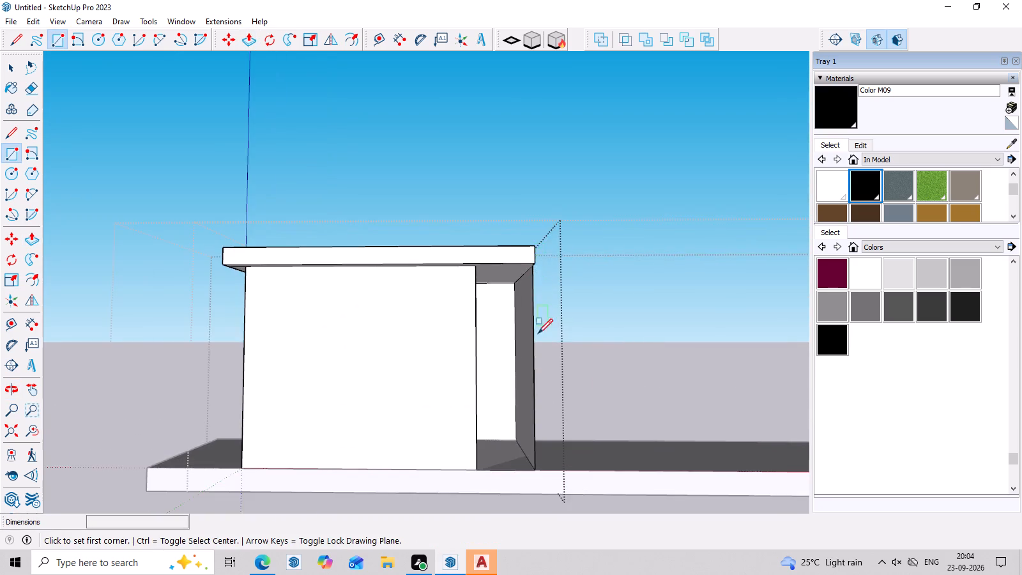
middle_click_drag(538, 333, 552, 263)
scroll(388, 263, "up", 3)
scroll(506, 229, "up", 2)
left_click(514, 238)
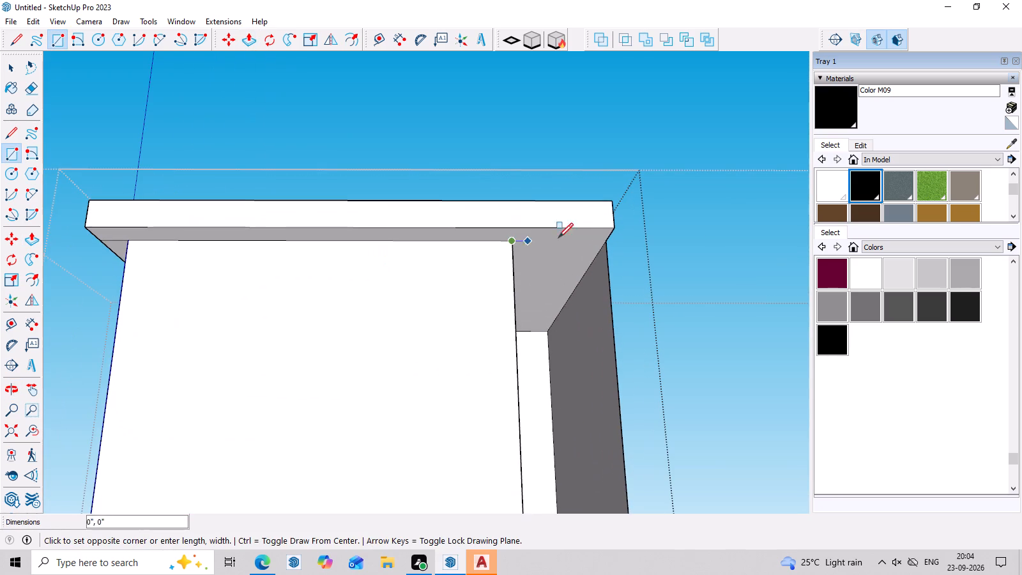
left_click(607, 239)
scroll(607, 316, "down", 3)
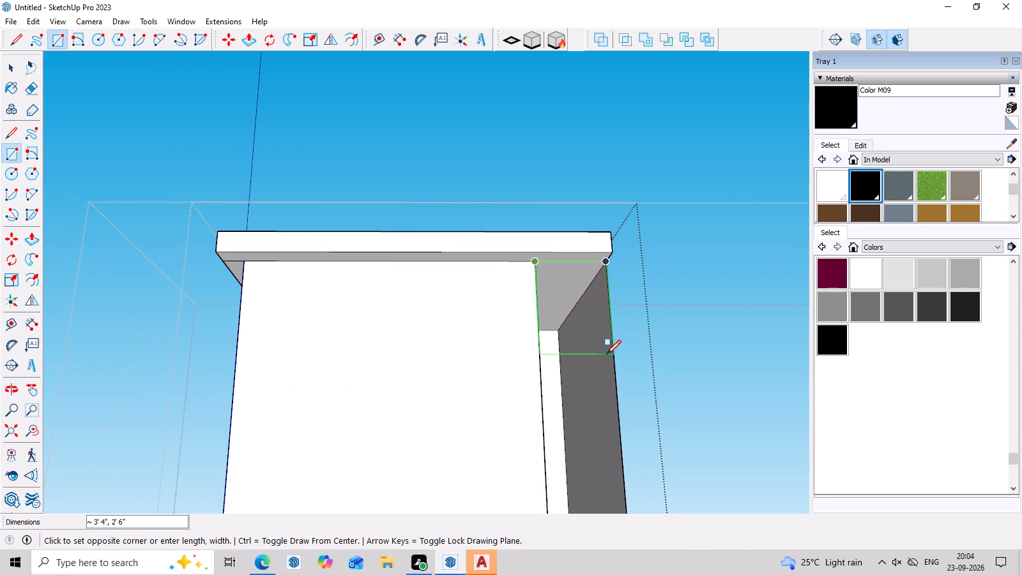
scroll(613, 429, "down", 3)
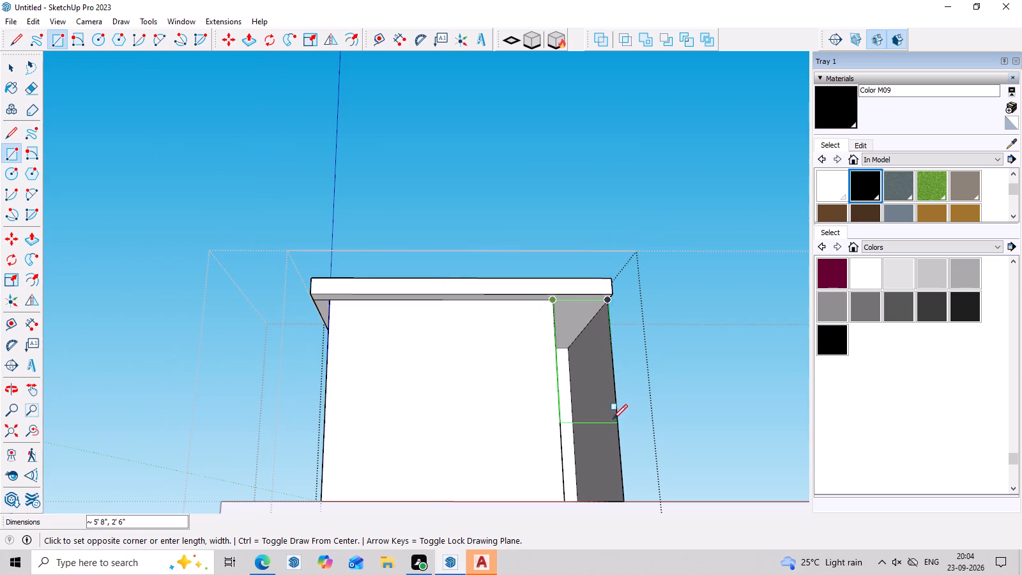
scroll(614, 395, "down", 4)
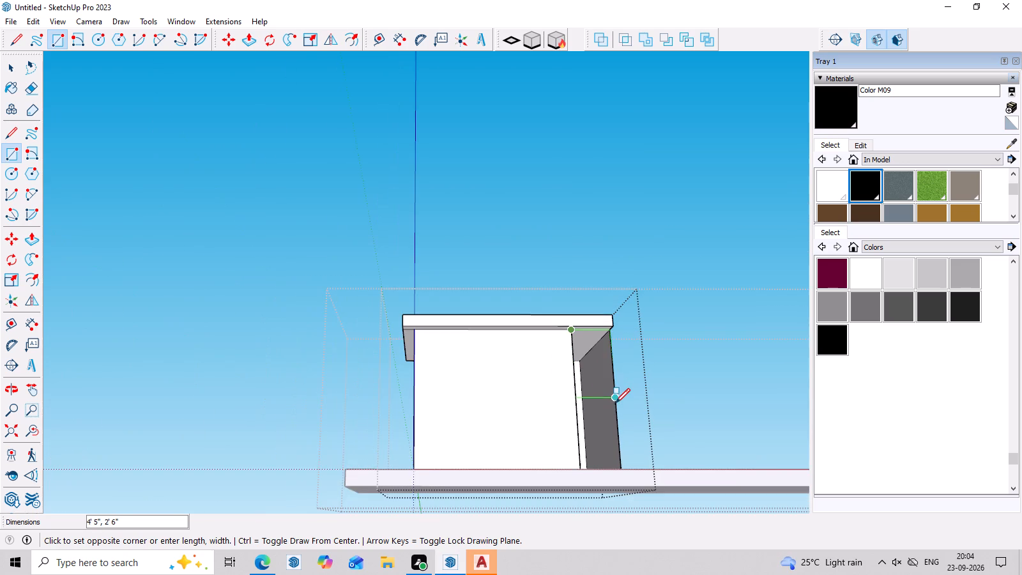
scroll(617, 454, "up", 5)
middle_click_drag(620, 470, 623, 502)
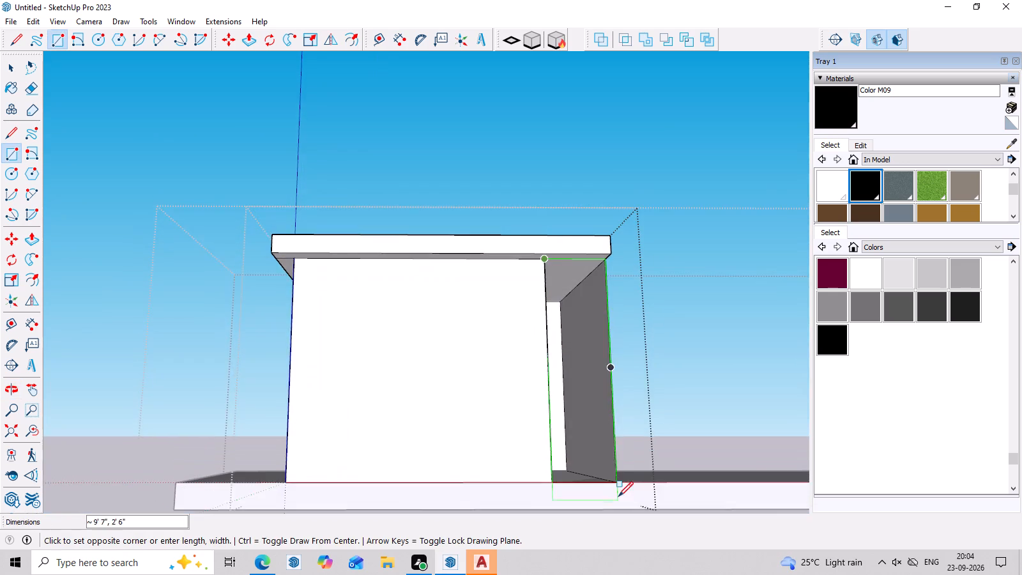
scroll(618, 493, "up", 3)
left_click(619, 480)
middle_click_drag(629, 427, 362, 414)
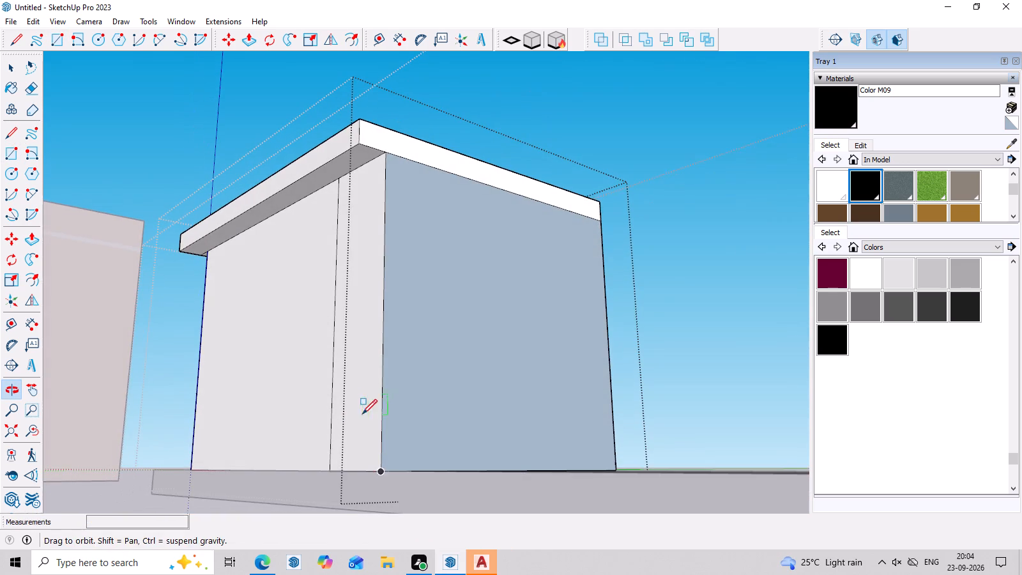
key("space")
Draw a vertical rectangle about 28' 2" by 6' 10" along the base slab, starting at the extended wall's front corner edge.
scroll(337, 233, "down", 6)
middle_click_drag(348, 279, 441, 433)
scroll(381, 334, "down", 2)
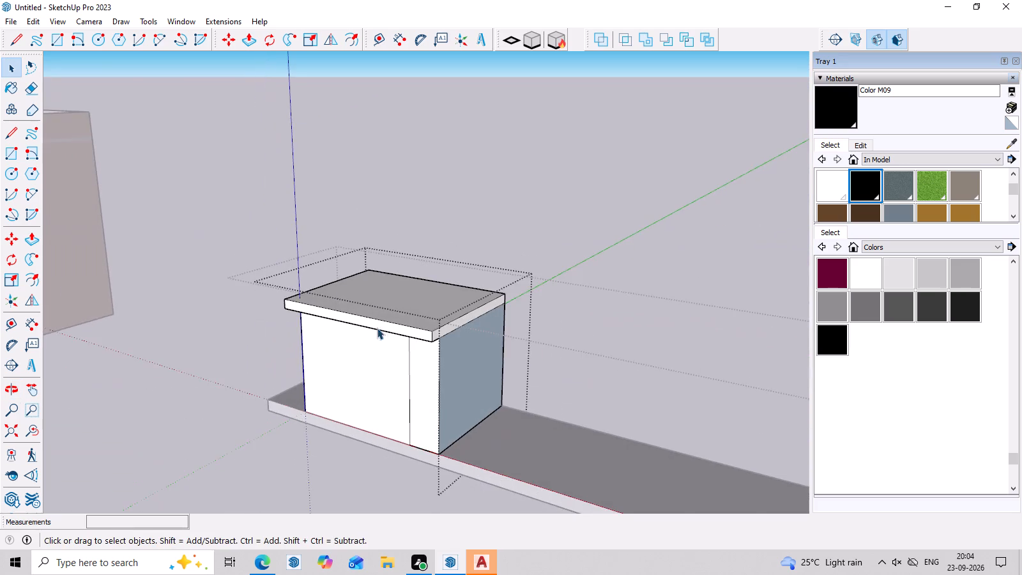
scroll(377, 328, "down", 5)
middle_click_drag(363, 399, 249, 259)
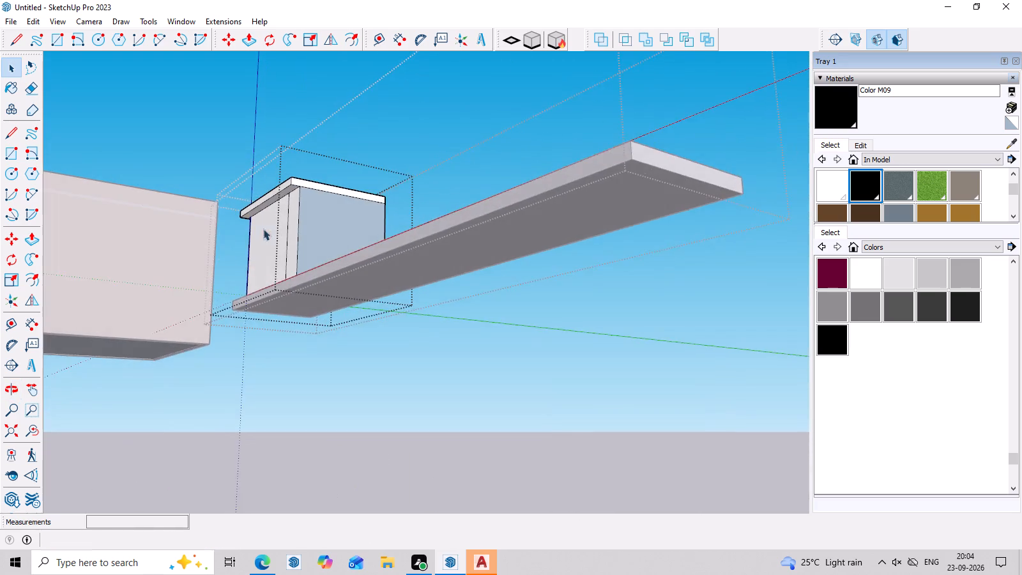
scroll(278, 197, "down", 6)
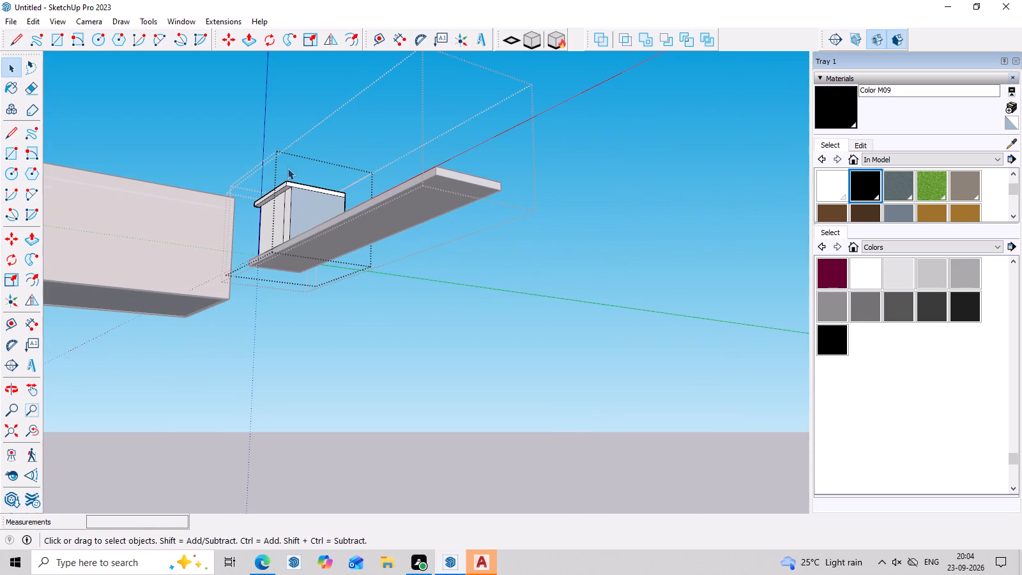
key("r")
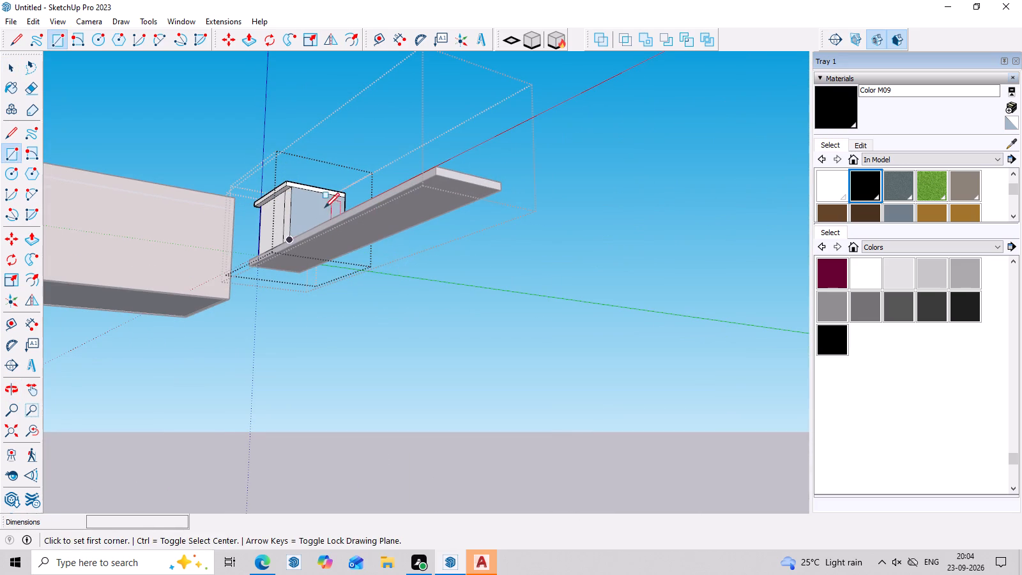
middle_click_drag(327, 211, 454, 324)
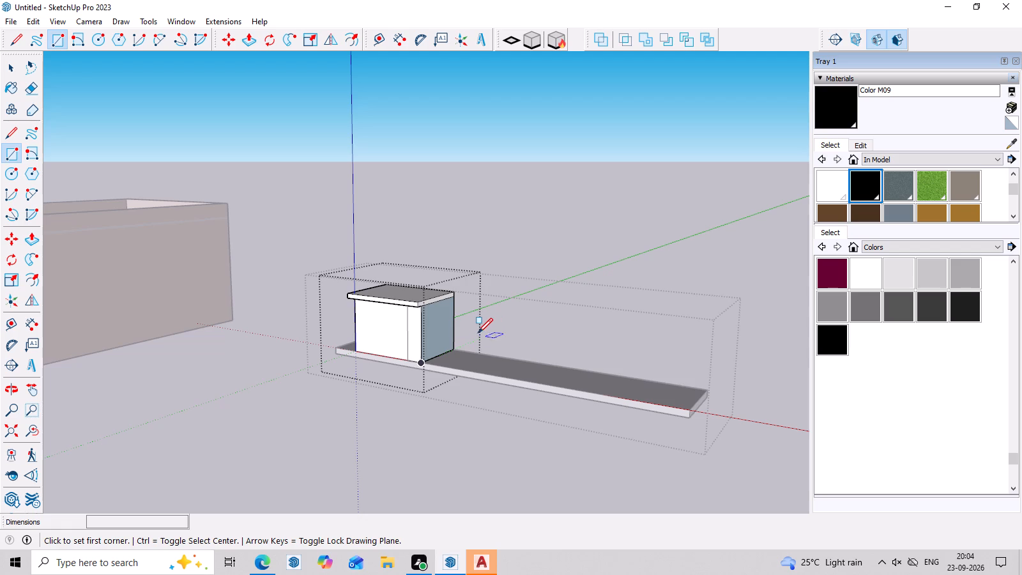
middle_click_drag(573, 392, 647, 339)
scroll(520, 298, "up", 3)
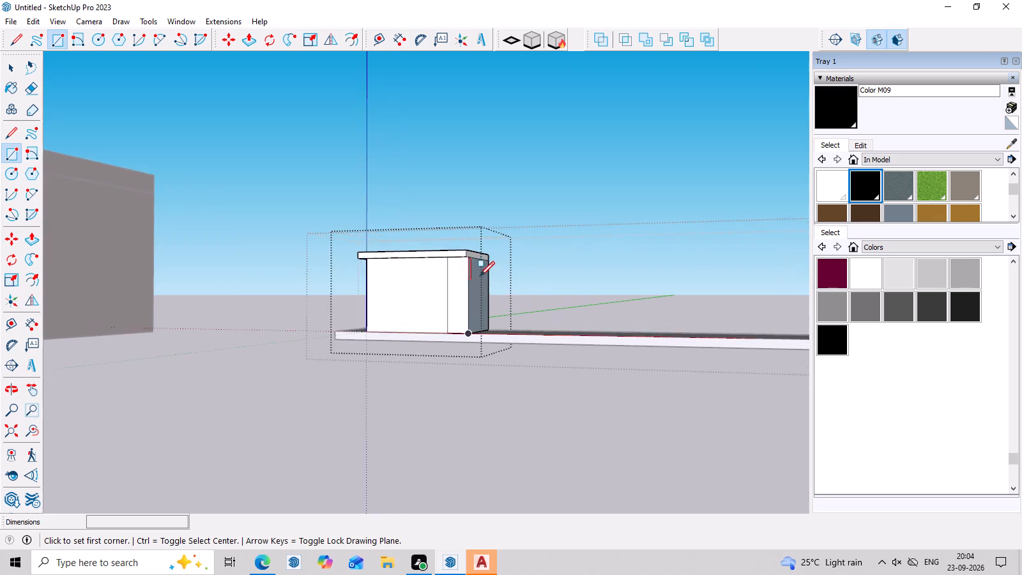
scroll(480, 276, "up", 1)
left_click(468, 274)
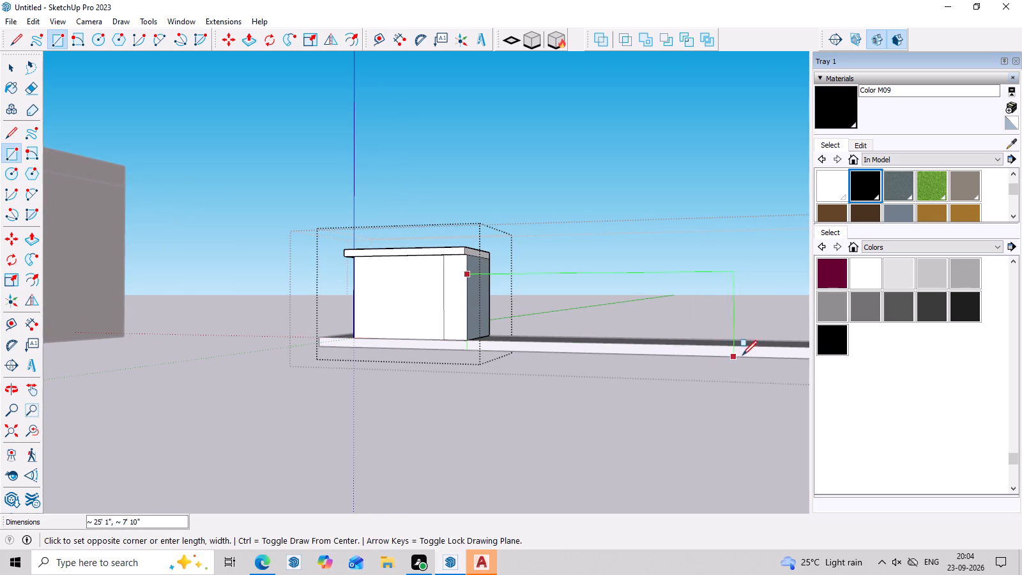
left_click(767, 345)
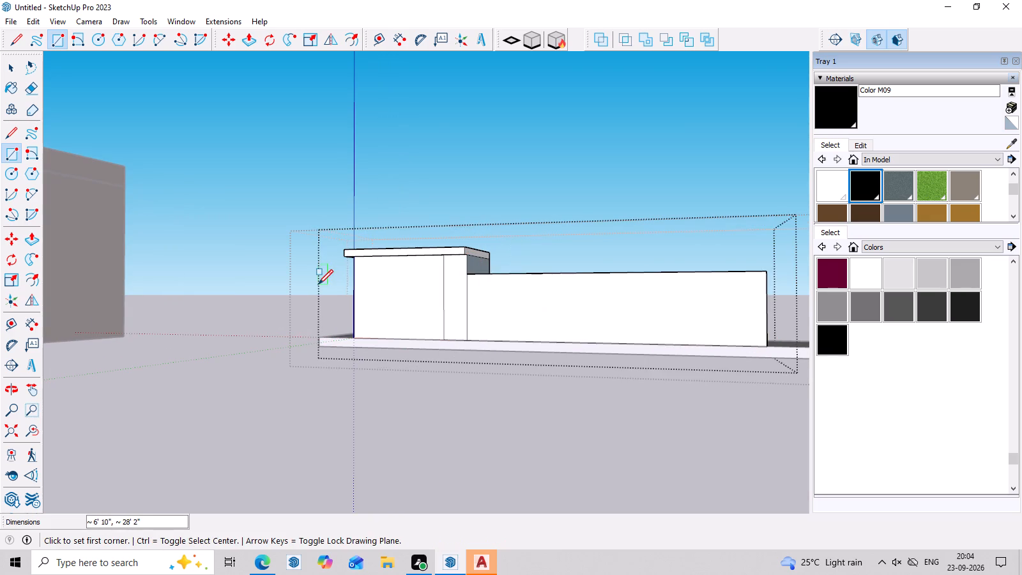
scroll(318, 284, "down", 2)
middle_click_drag(415, 378, 467, 407)
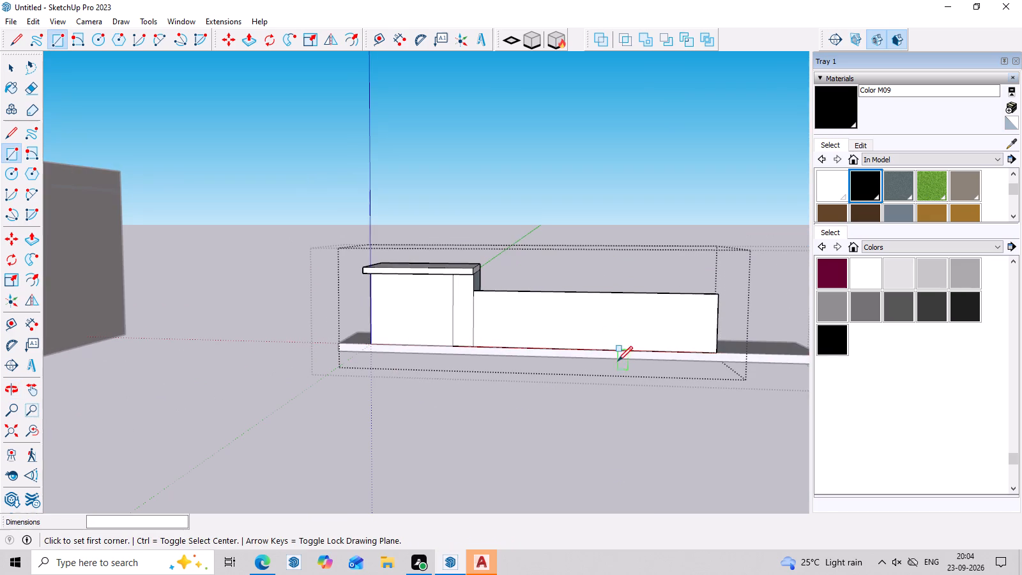
scroll(612, 348, "up", 6)
key("space")
key("Escape")
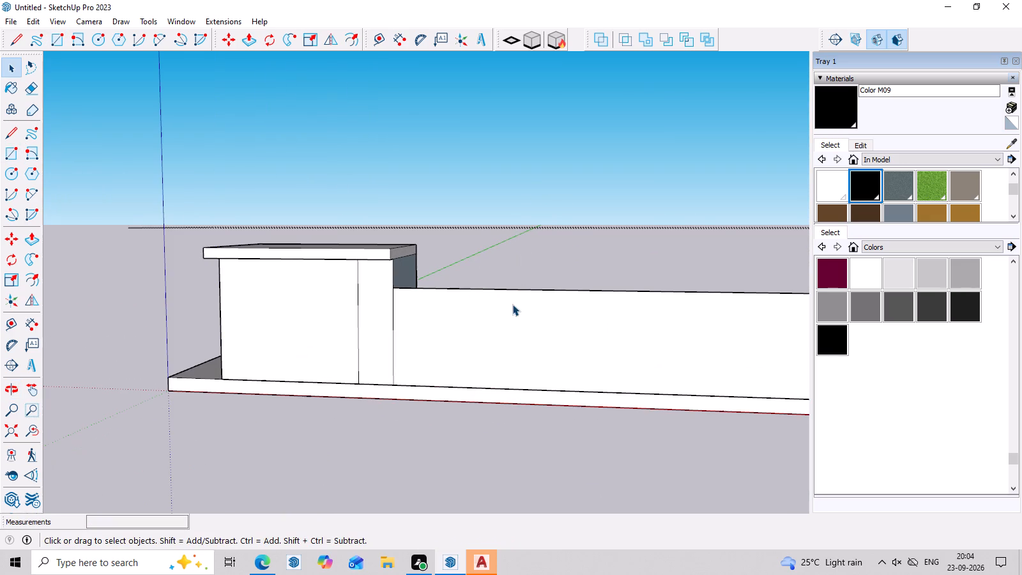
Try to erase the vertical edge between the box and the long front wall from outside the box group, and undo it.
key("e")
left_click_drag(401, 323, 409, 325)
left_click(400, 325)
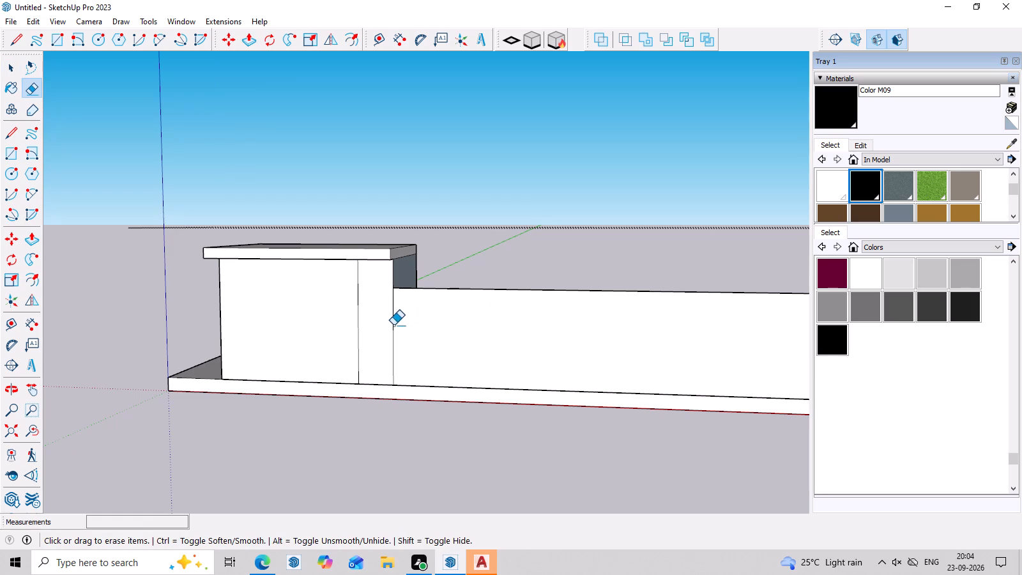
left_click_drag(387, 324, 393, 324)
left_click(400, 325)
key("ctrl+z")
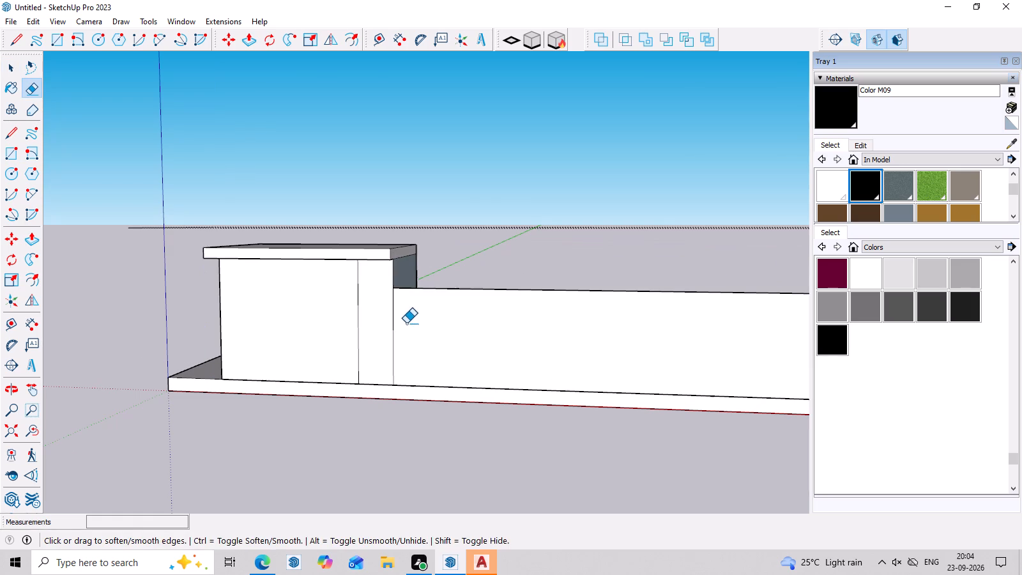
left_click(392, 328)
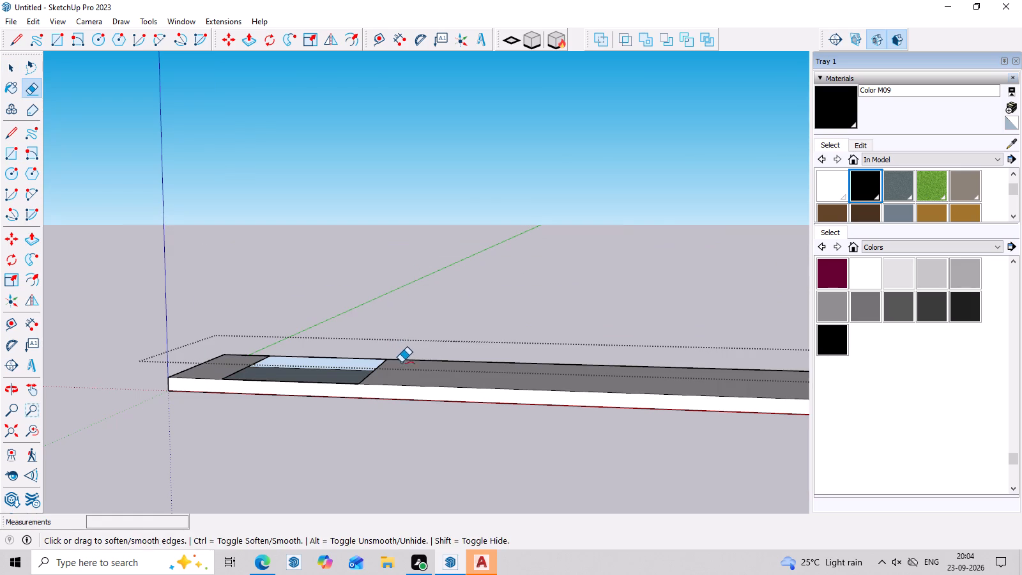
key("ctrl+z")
Reopen the box group and delete the vertical edge separating the wall extension from the long front wall.
key("space")
double_click(395, 341)
scroll(386, 350, "up", 2)
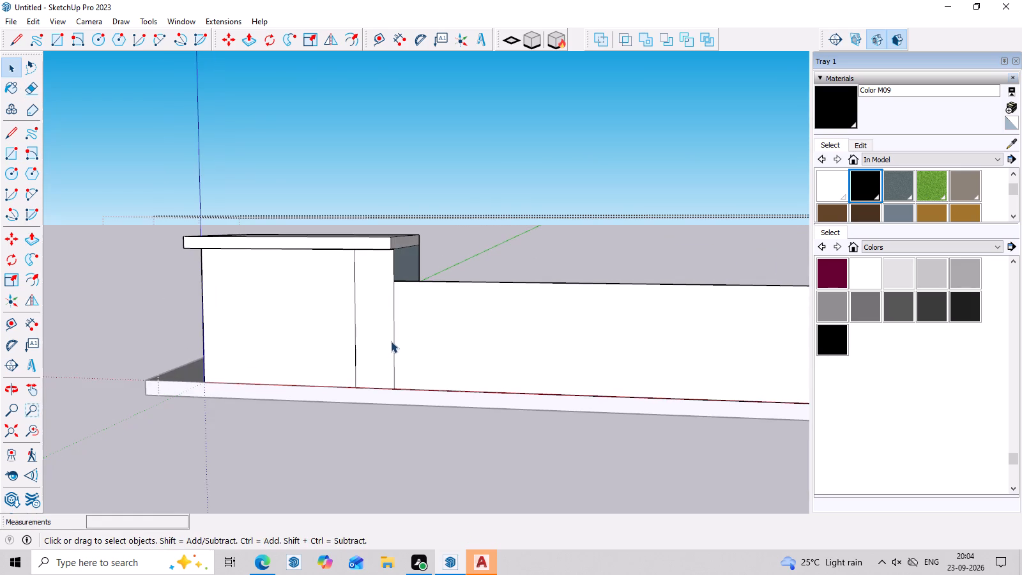
left_click(393, 340)
scroll(393, 340, "up", 3)
key("Delete")
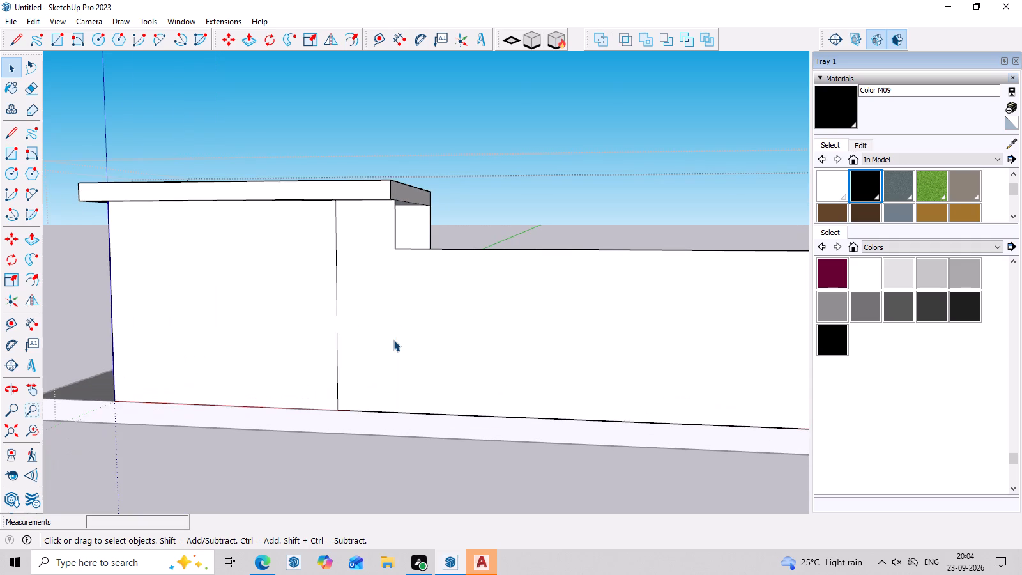
Close the box's open side with a rectangle 9' 8" wide and about 8' 11" high, from the base up to the overhang.
middle_click_drag(420, 250, 85, 346)
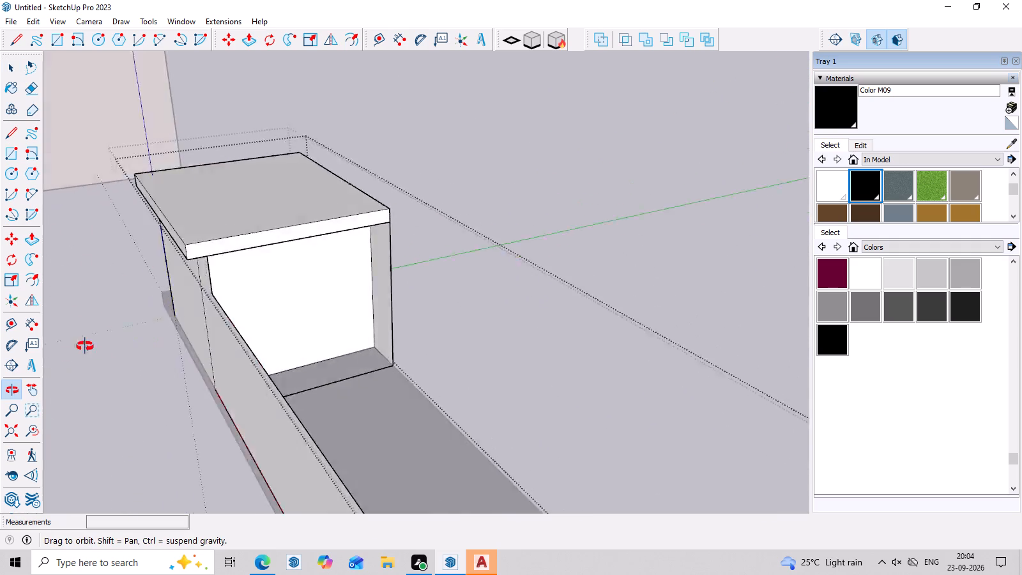
middle_click_drag(85, 346, 59, 344)
scroll(356, 344, "up", 3)
middle_click_drag(327, 344, 324, 275)
scroll(209, 289, "up", 2)
scroll(208, 277, "down", 5)
middle_click_drag(220, 346, 226, 386)
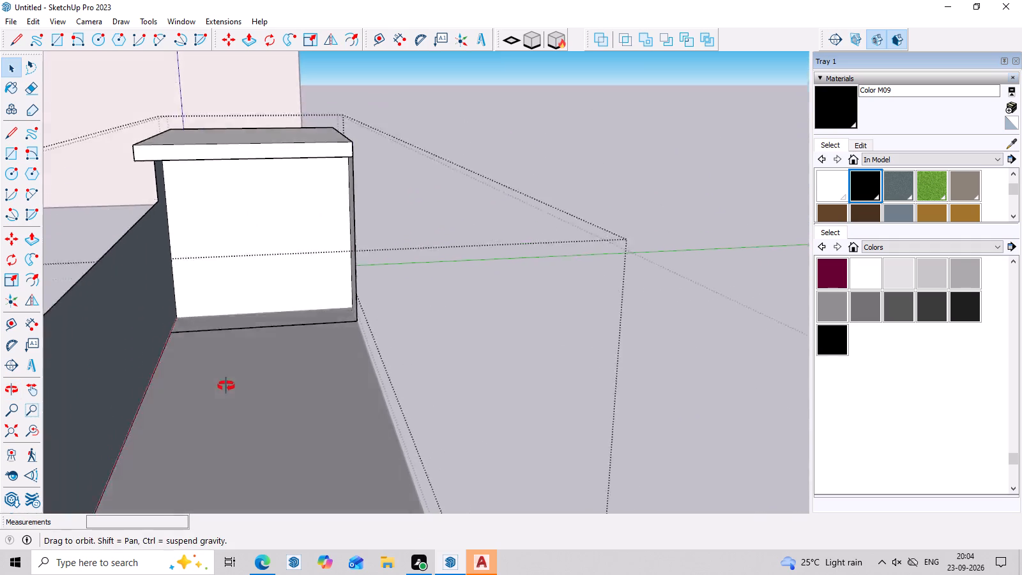
middle_click_drag(226, 386, 227, 401)
scroll(300, 380, "up", 3)
middle_click_drag(346, 390, 349, 359)
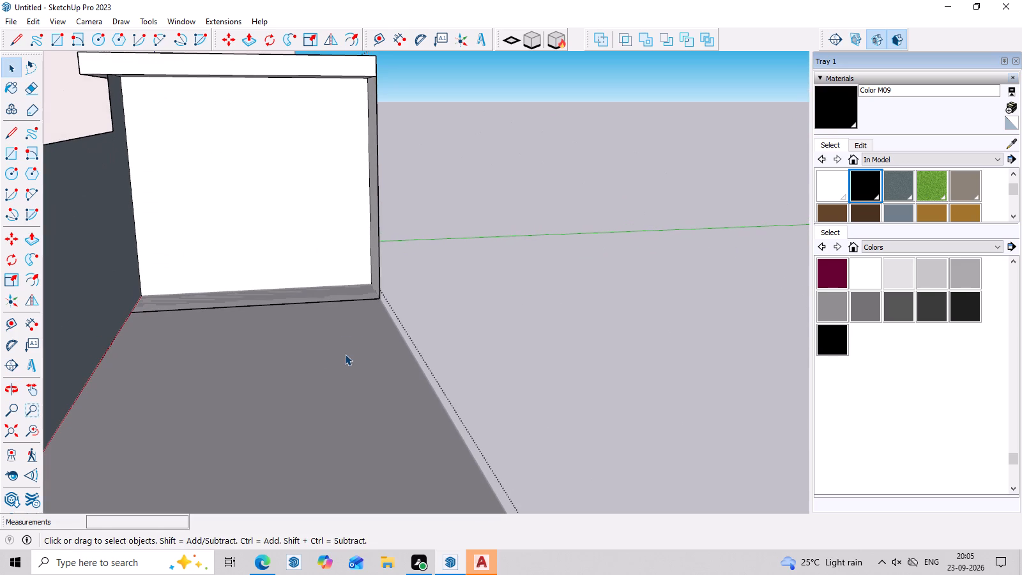
key("r")
left_click(137, 310)
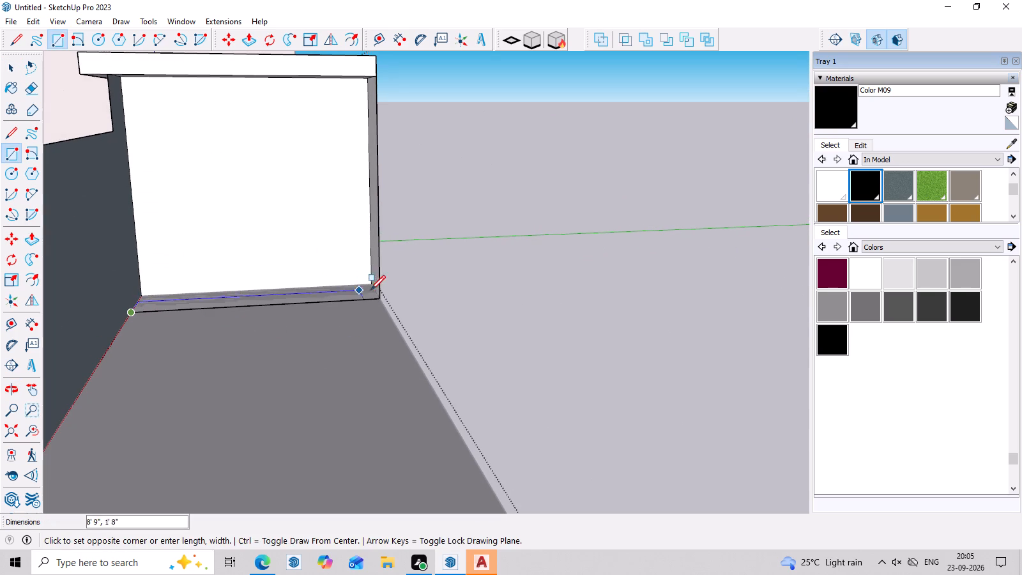
left_click(380, 295)
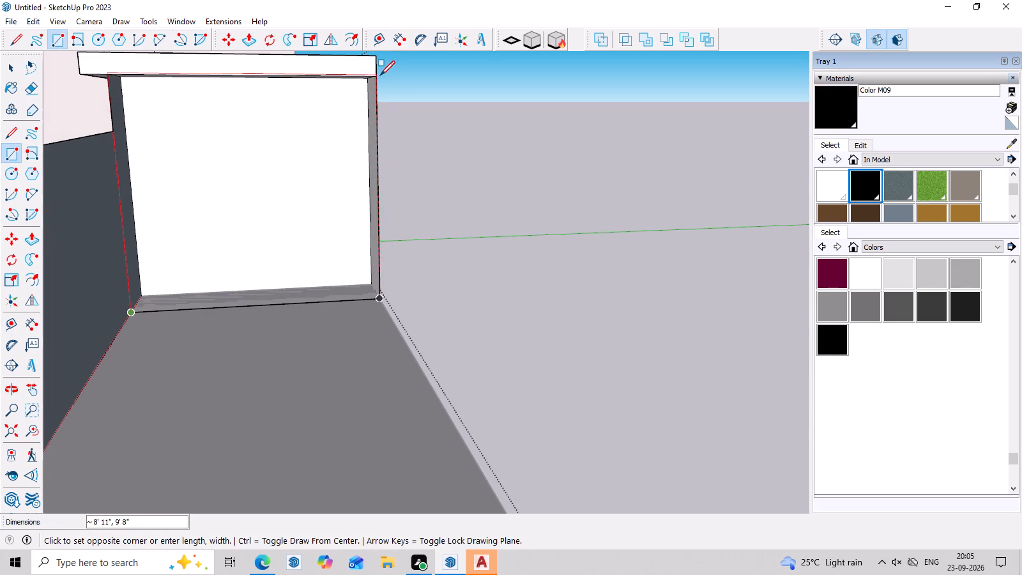
left_click(376, 79)
middle_click_drag(333, 192, 553, 243)
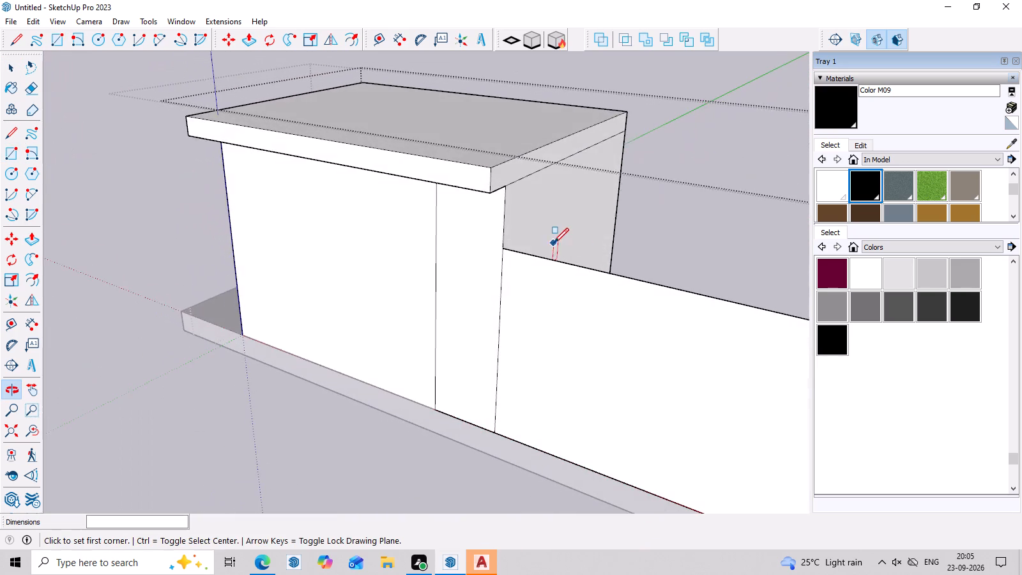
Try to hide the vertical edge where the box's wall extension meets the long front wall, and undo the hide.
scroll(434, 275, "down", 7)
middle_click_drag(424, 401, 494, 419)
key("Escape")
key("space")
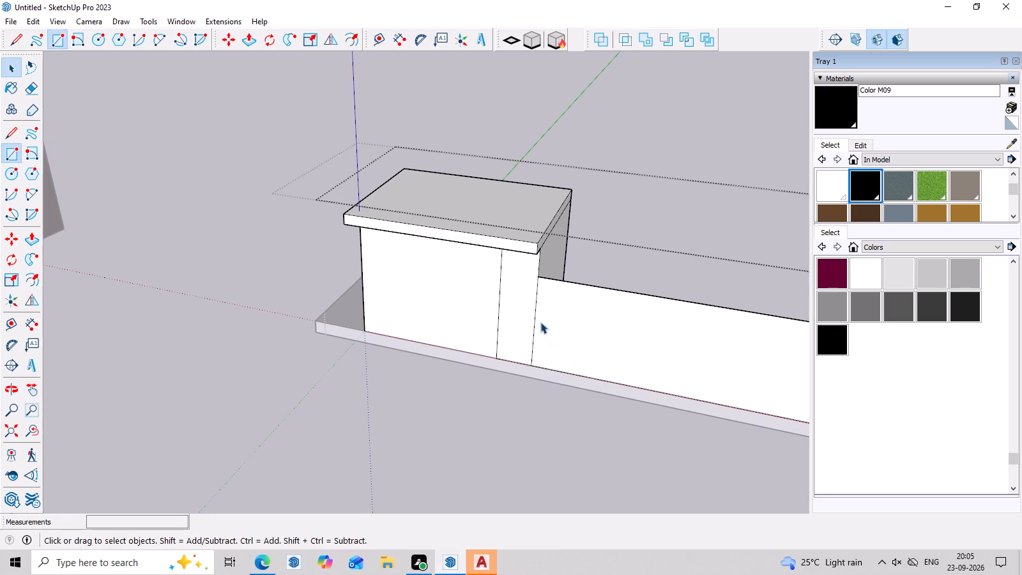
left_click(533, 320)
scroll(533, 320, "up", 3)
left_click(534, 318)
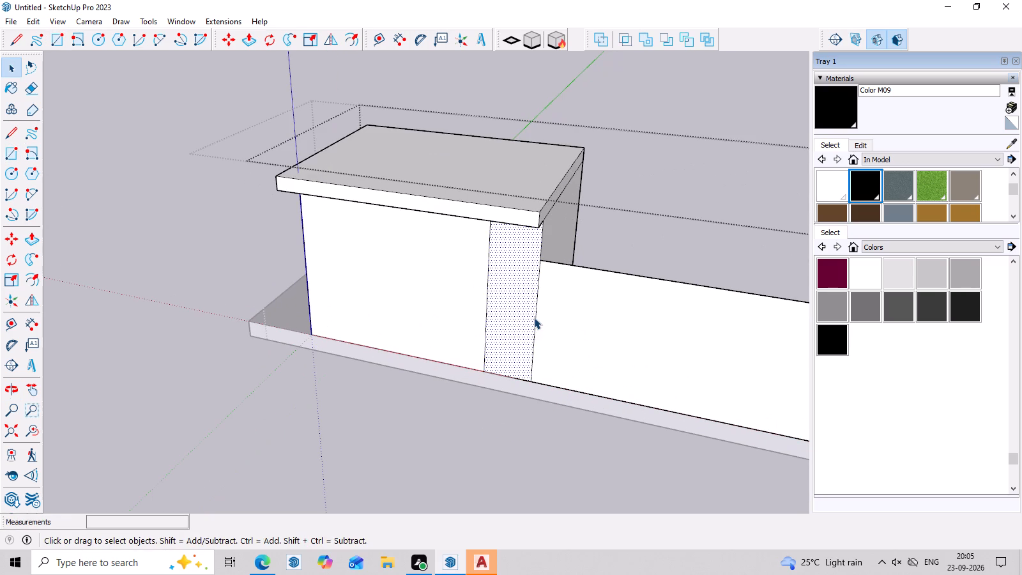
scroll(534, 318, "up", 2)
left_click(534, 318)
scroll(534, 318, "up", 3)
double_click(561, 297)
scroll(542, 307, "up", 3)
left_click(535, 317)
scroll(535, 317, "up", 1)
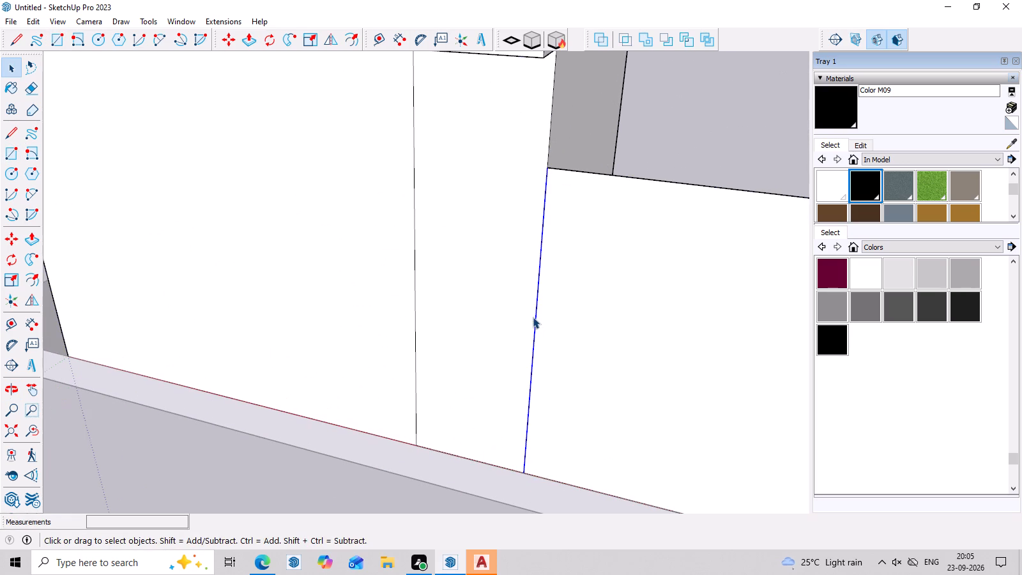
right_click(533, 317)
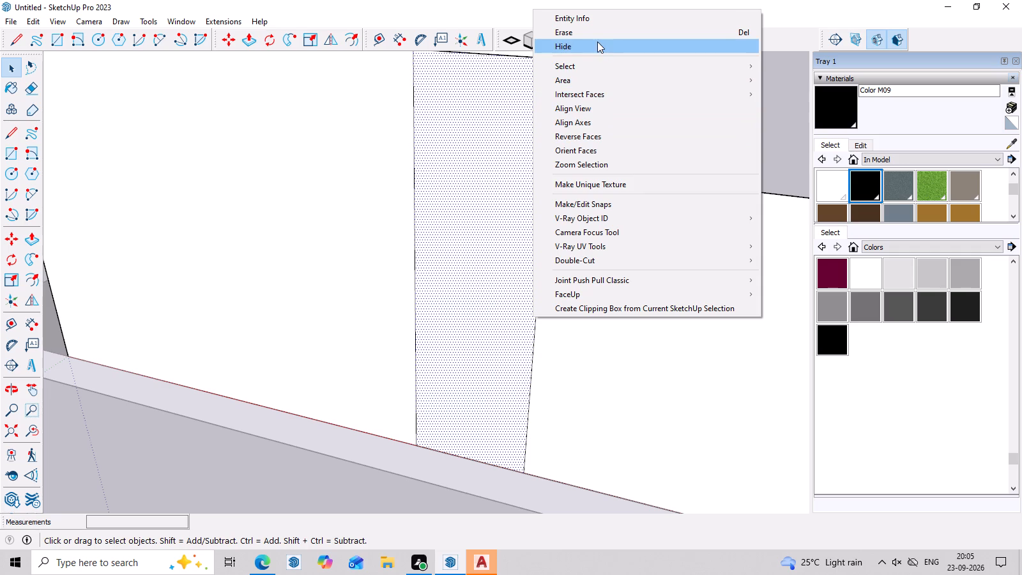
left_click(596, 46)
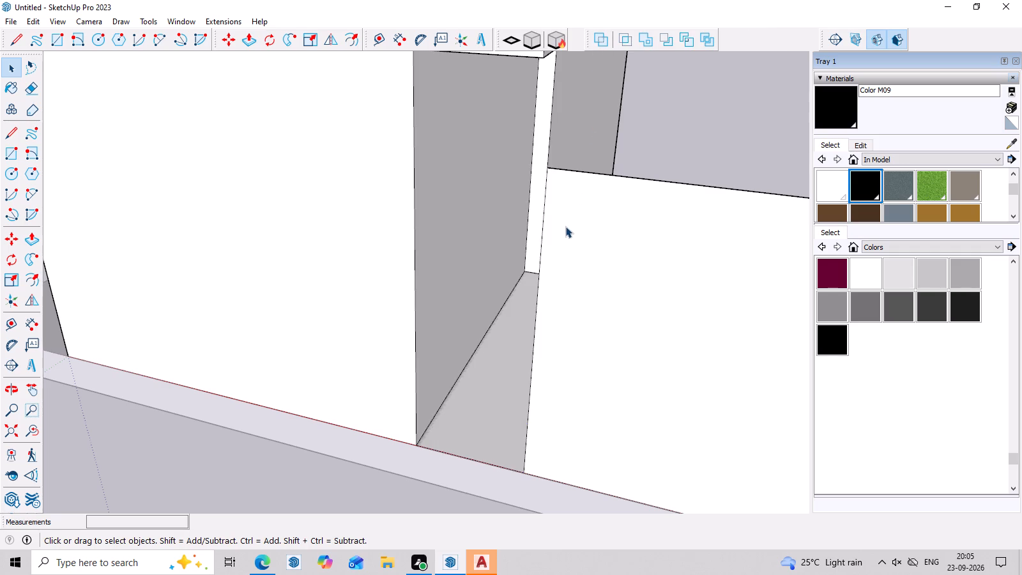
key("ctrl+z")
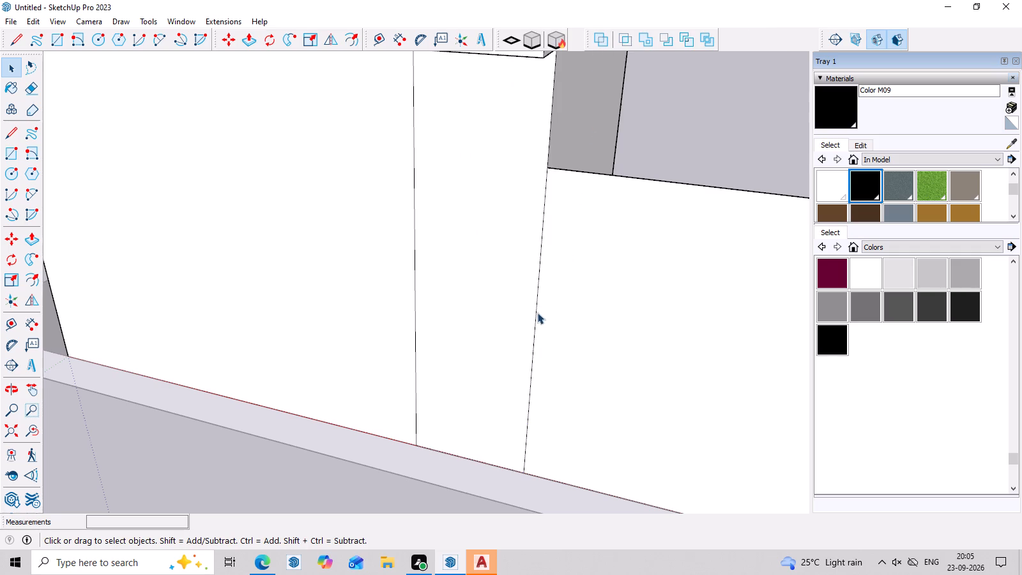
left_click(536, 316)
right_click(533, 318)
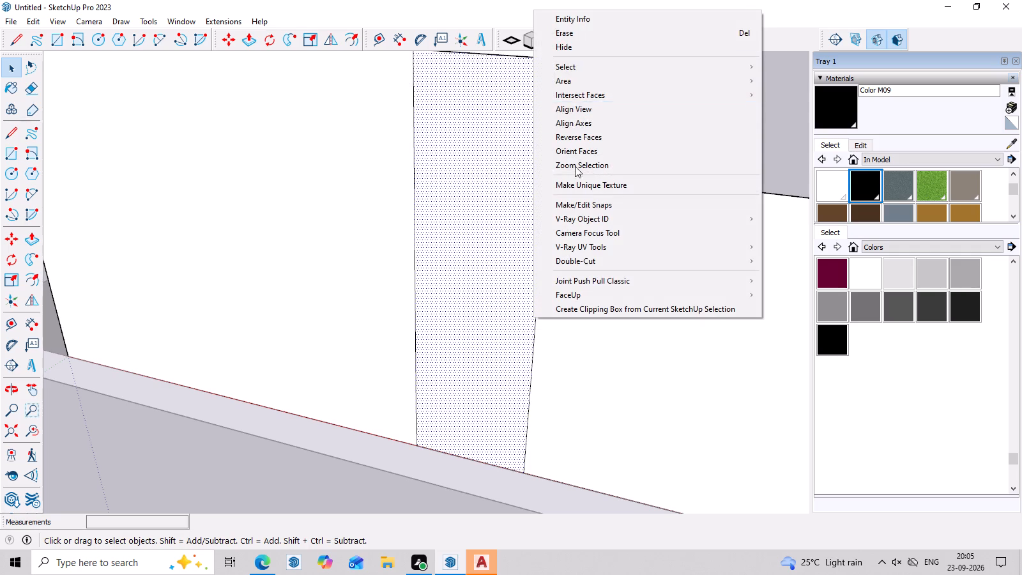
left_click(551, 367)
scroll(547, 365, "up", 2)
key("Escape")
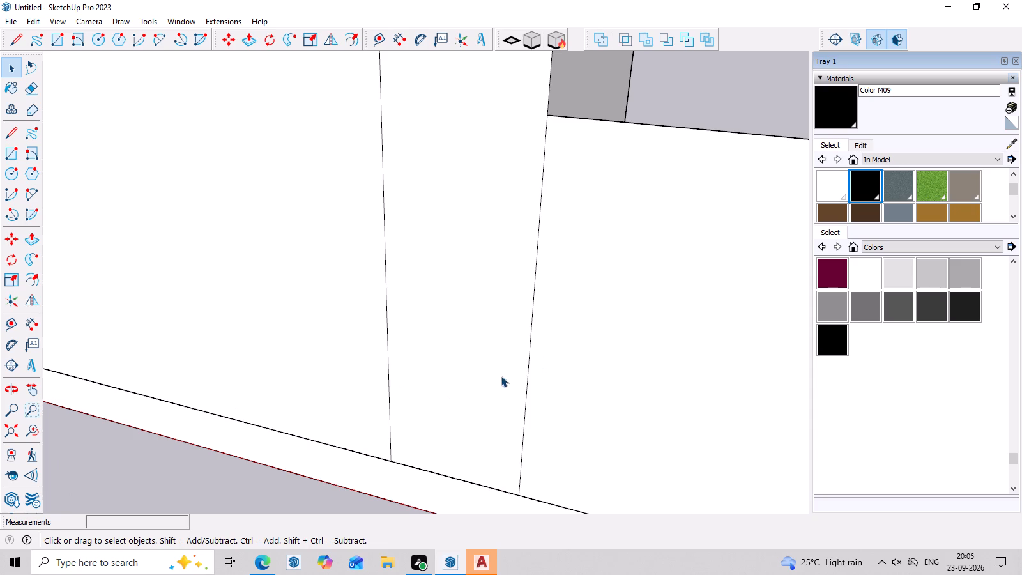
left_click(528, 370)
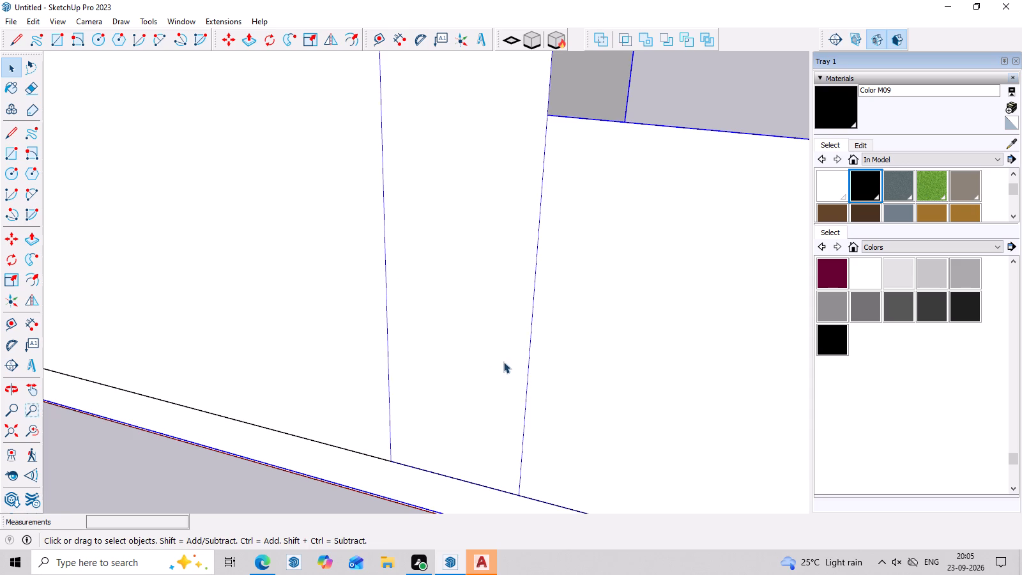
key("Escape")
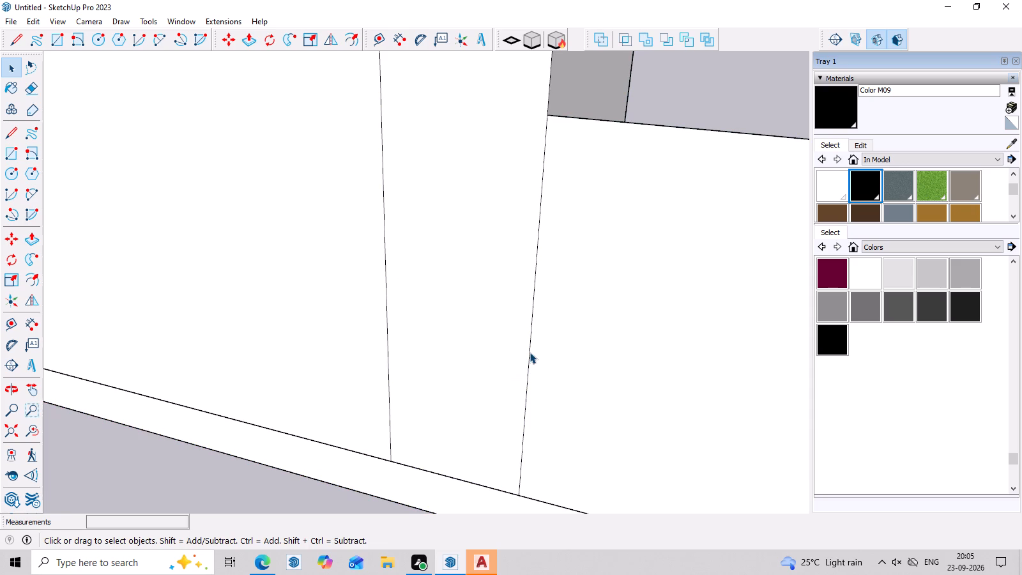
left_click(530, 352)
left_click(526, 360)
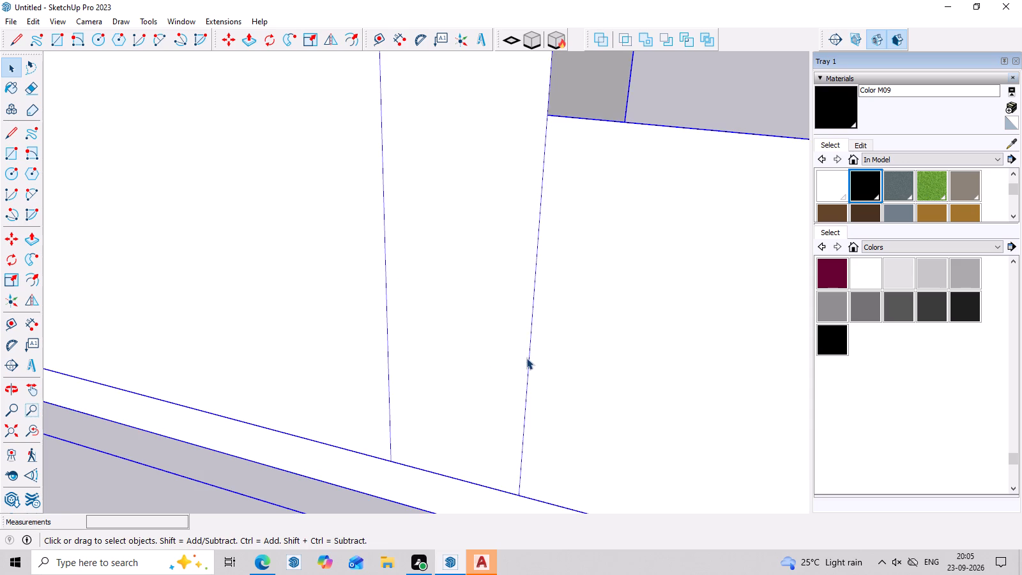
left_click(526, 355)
Reopen the box group and hide the vertical edge between the wall extension and the long front wall.
key("space")
left_click_drag(536, 322, 535, 328)
left_click(528, 335)
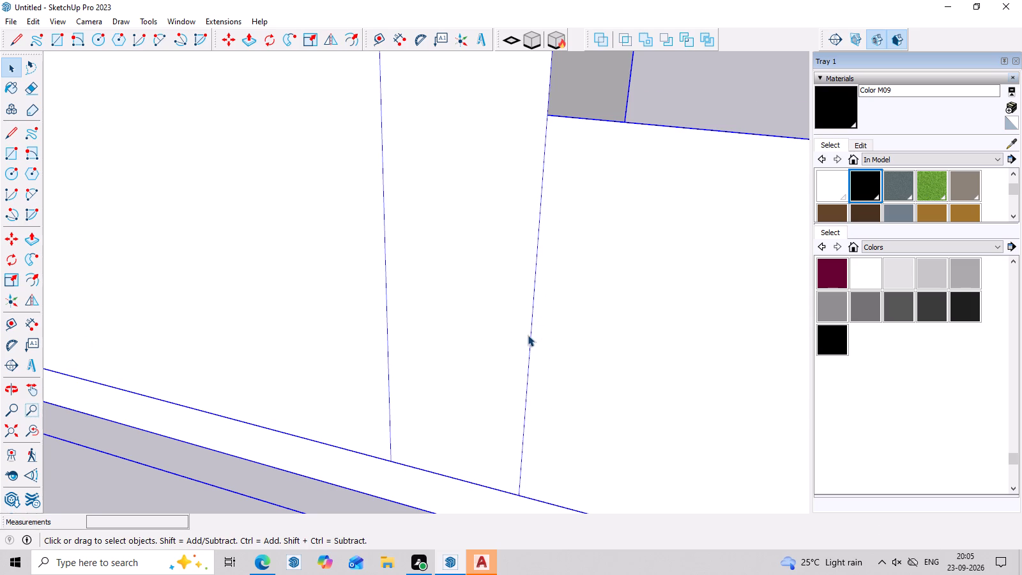
scroll(528, 335, "up", 3)
left_click(533, 335)
scroll(530, 339, "up", 2)
triple_click(530, 339)
scroll(530, 339, "up", 2)
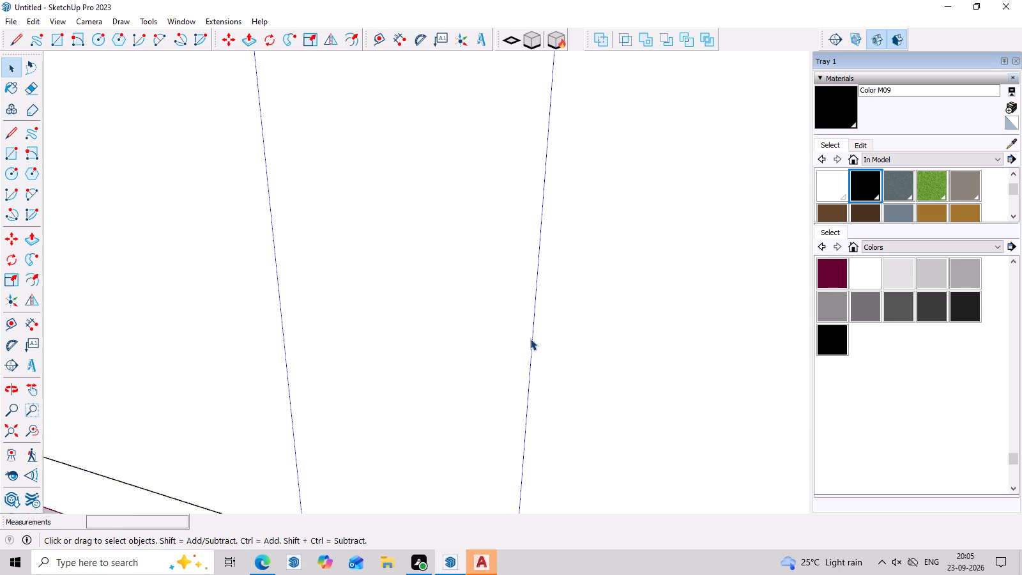
scroll(530, 339, "up", 1)
double_click(530, 339)
left_click(532, 339)
right_click(532, 339)
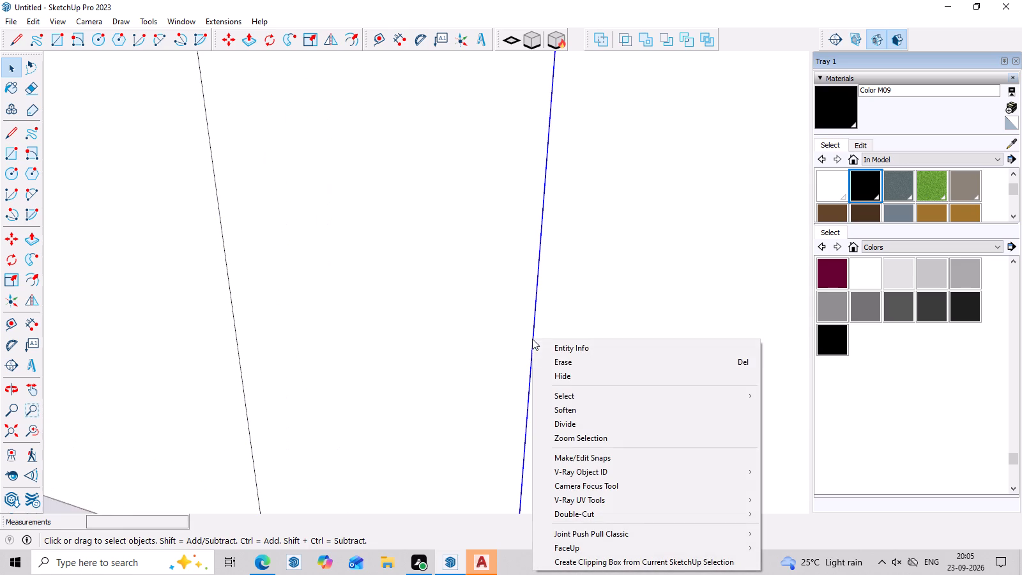
left_click(558, 374)
scroll(496, 352, "down", 11)
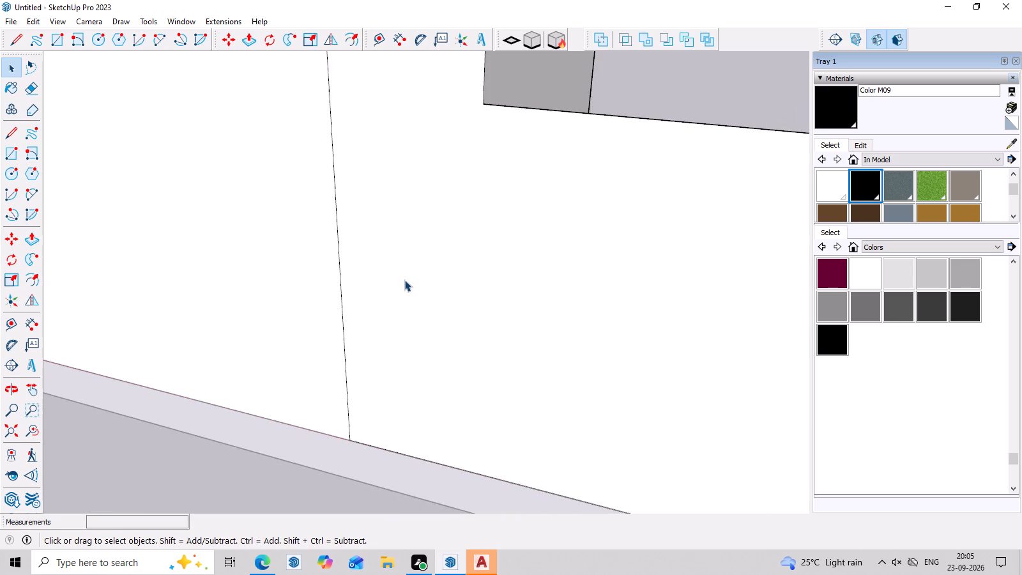
Select the front face of the long low wall beside the box.
scroll(404, 280, "down", 9)
middle_click_drag(453, 358, 556, 252)
scroll(418, 133, "down", 2)
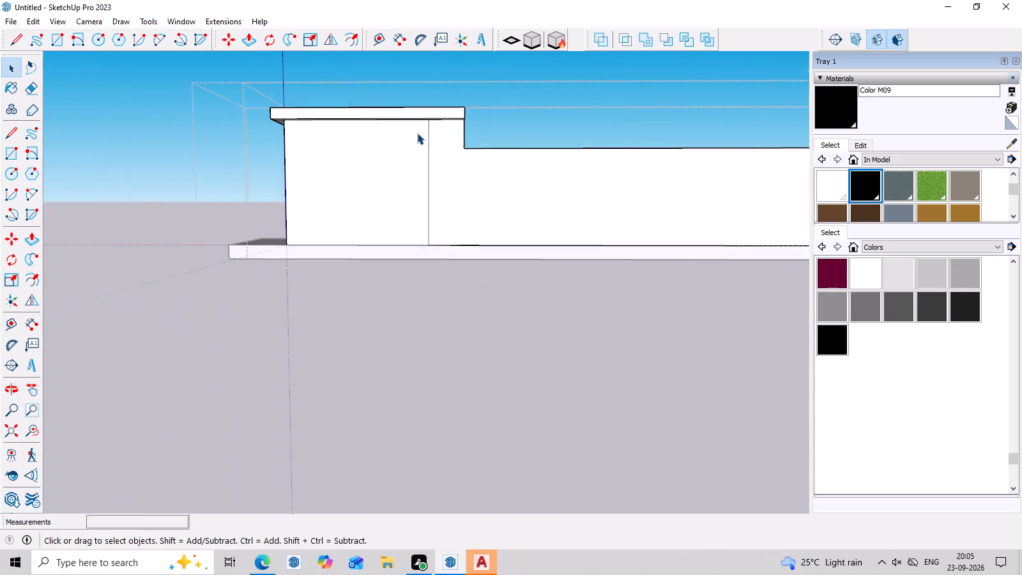
scroll(417, 133, "down", 6)
middle_click_drag(501, 282, 509, 335)
scroll(536, 200, "up", 3)
scroll(468, 217, "up", 2)
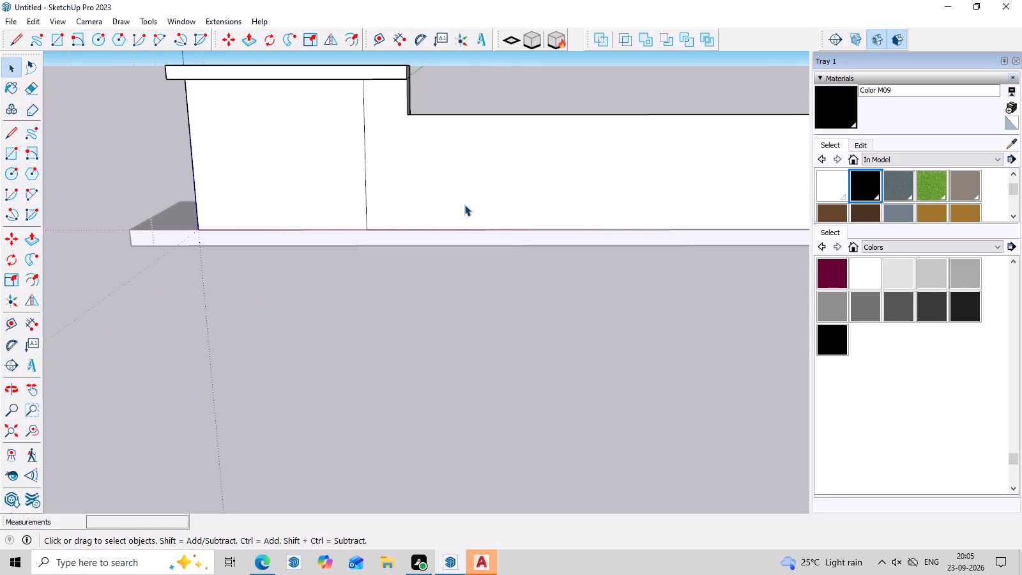
left_click(464, 203)
scroll(336, 141, "down", 6)
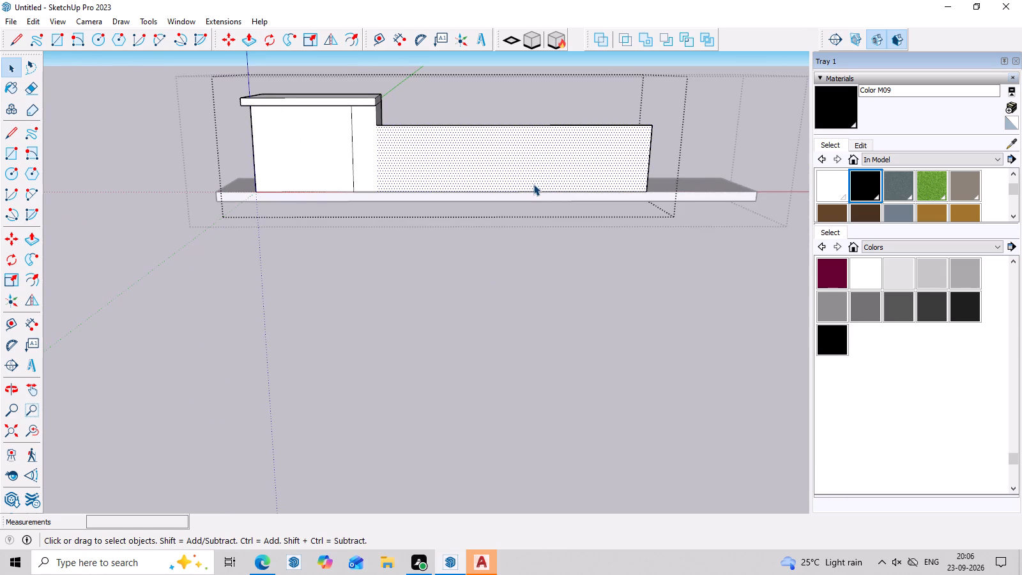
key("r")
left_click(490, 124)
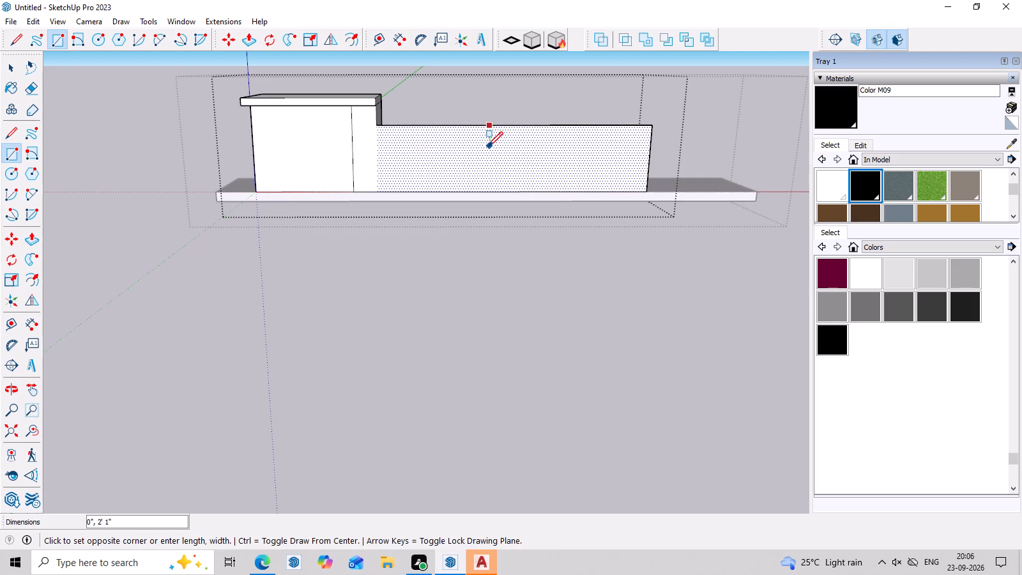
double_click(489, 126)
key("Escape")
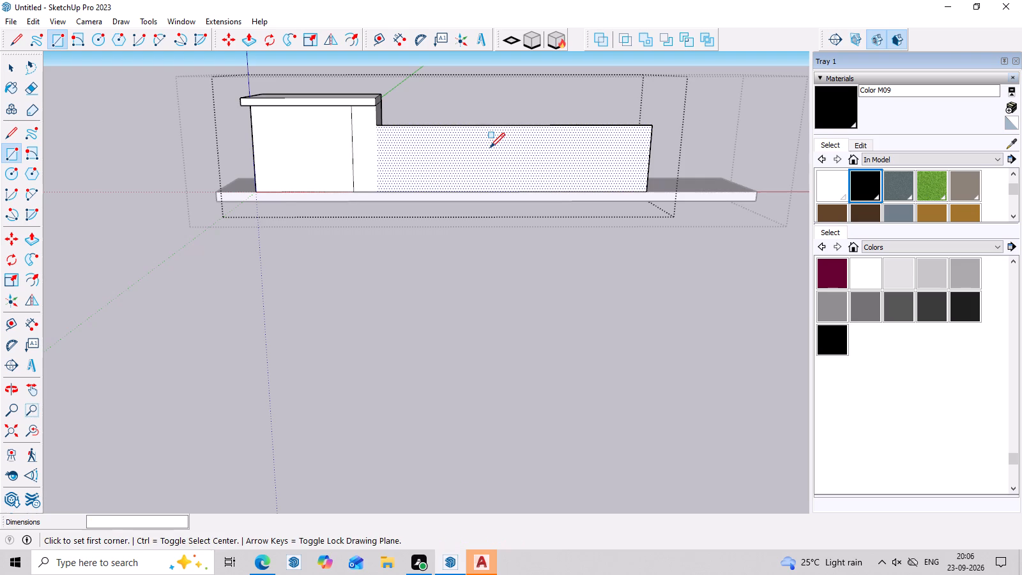
Offset the long wall face's outline inward by about 1' 4".
key("f")
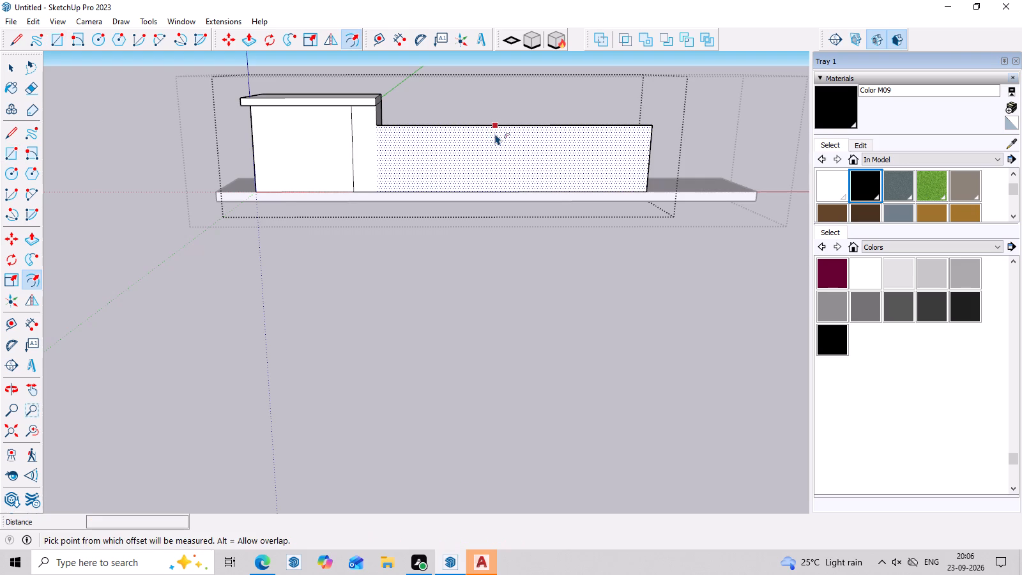
left_click(495, 133)
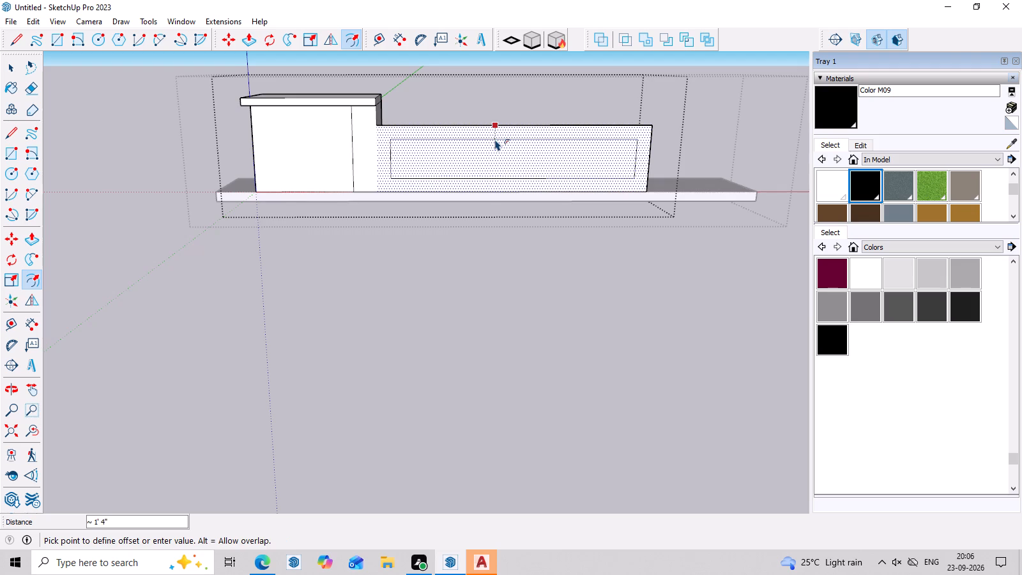
left_click(495, 137)
Group the frame-shaped outer face of the long wall together with its bounding edges.
scroll(496, 181, "up", 3)
key("space")
scroll(496, 174, "up", 2)
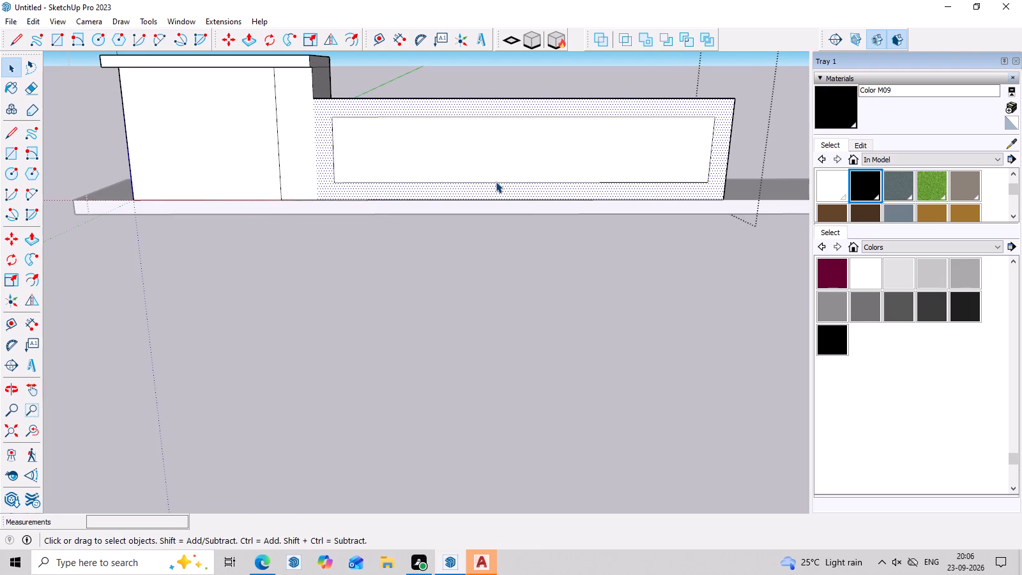
double_click(306, 151)
right_click(306, 151)
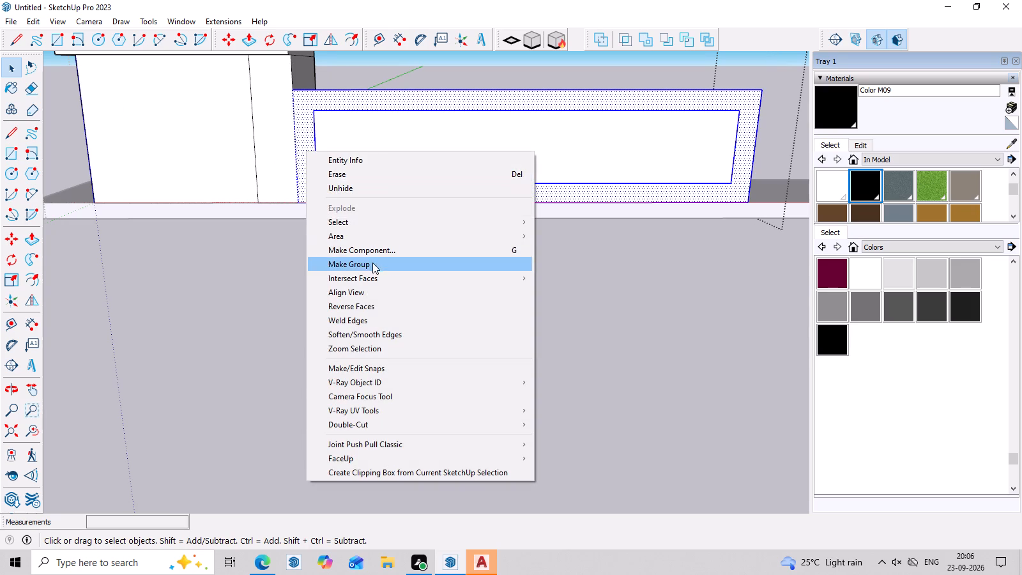
left_click(372, 264)
Open the frame group from behind and push/pull the frame face 9' 8" back to the base slab's rear edge.
left_click(349, 132)
scroll(351, 137, "up", 3)
middle_click_drag(364, 175, 365, 178)
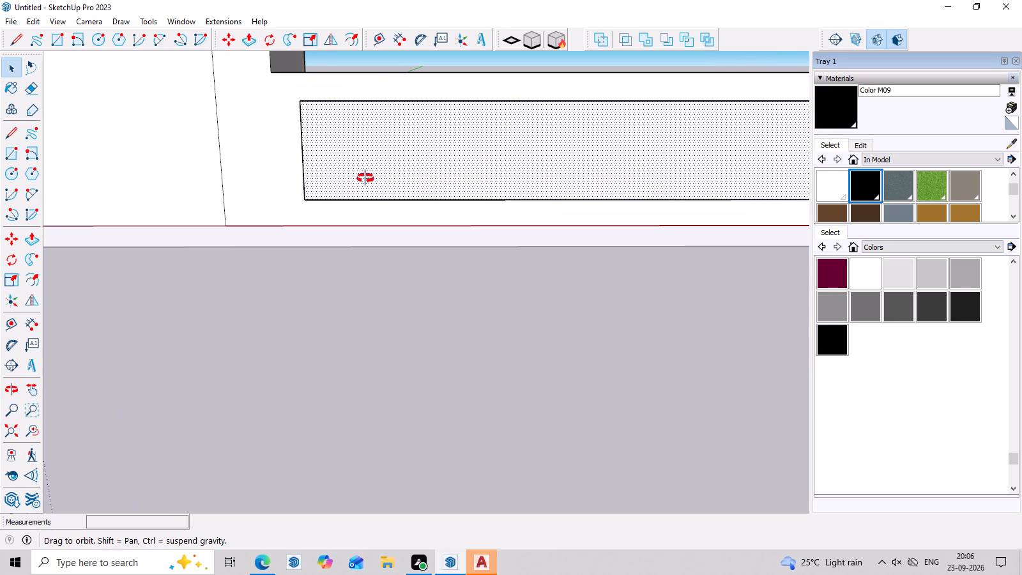
middle_click_drag(365, 178, 369, 222)
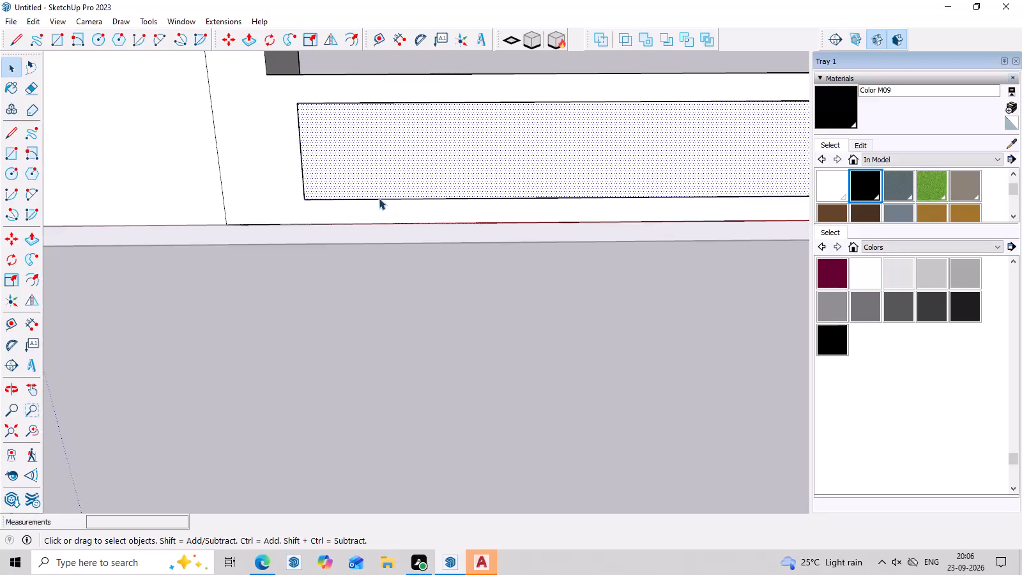
scroll(543, 157, "down", 2)
middle_click_drag(538, 157, 472, 180)
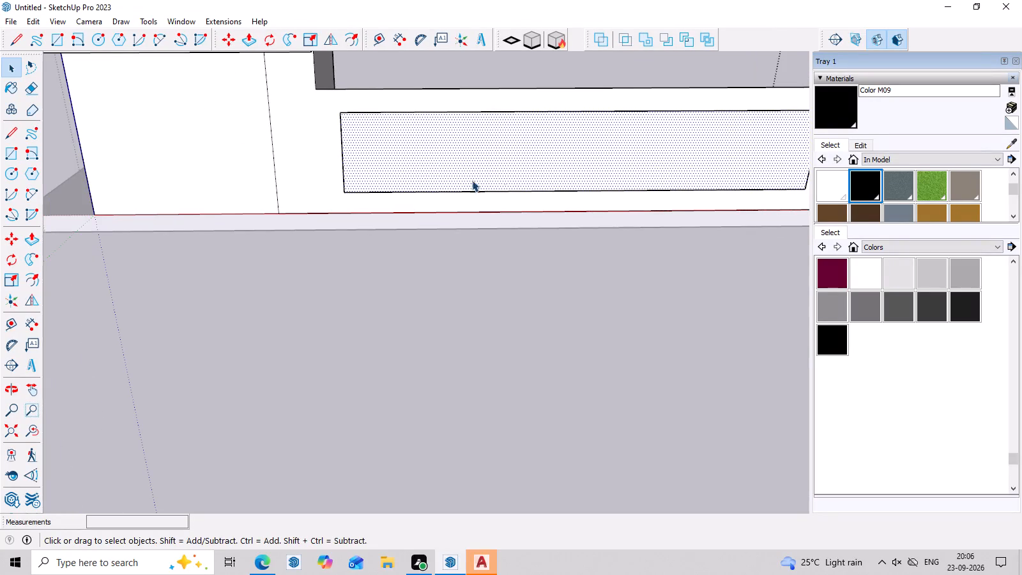
middle_click_drag(472, 180, 369, 199)
scroll(406, 172, "down", 4)
middle_click_drag(466, 152, 184, 183)
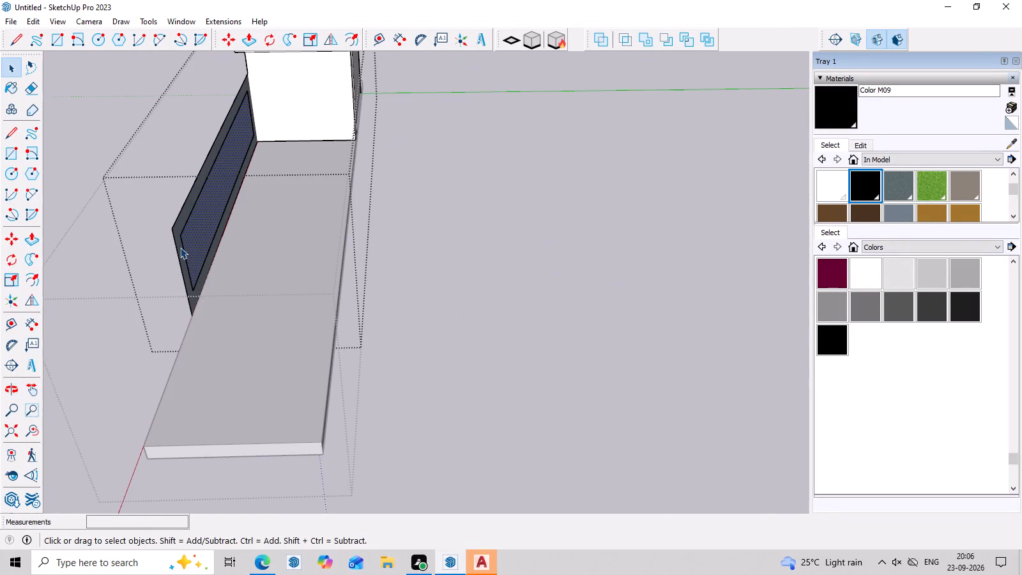
left_click(180, 247)
left_click(180, 247)
scroll(180, 247, "up", 3)
double_click(180, 247)
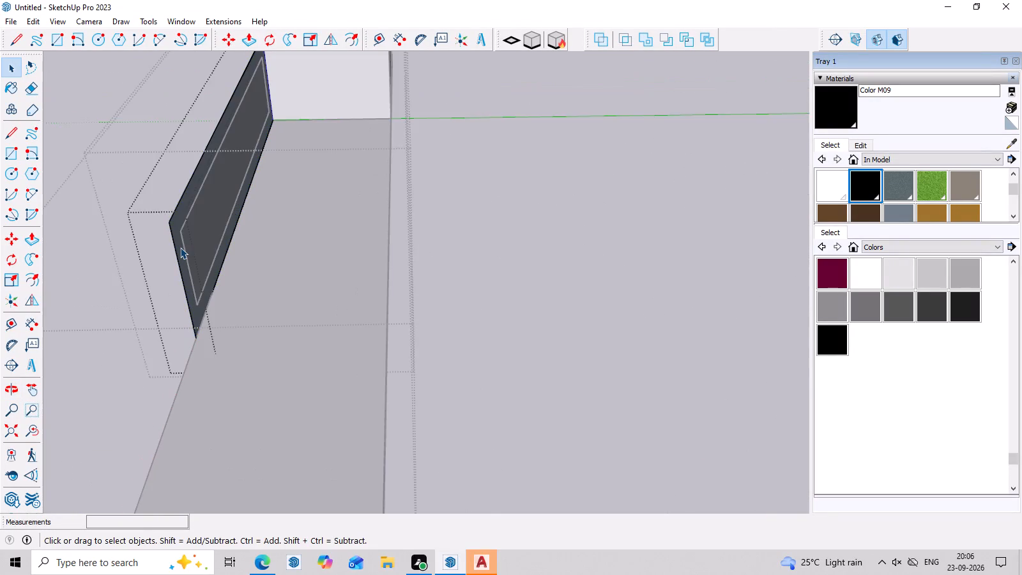
scroll(180, 247, "up", 3)
left_click(181, 241)
scroll(181, 241, "up", 3)
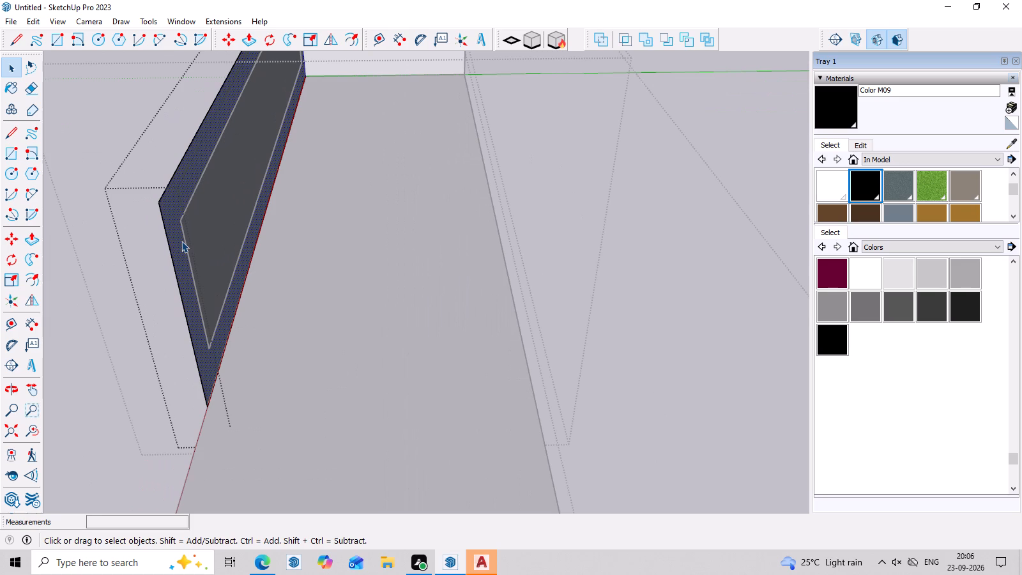
key("p")
left_click(181, 246)
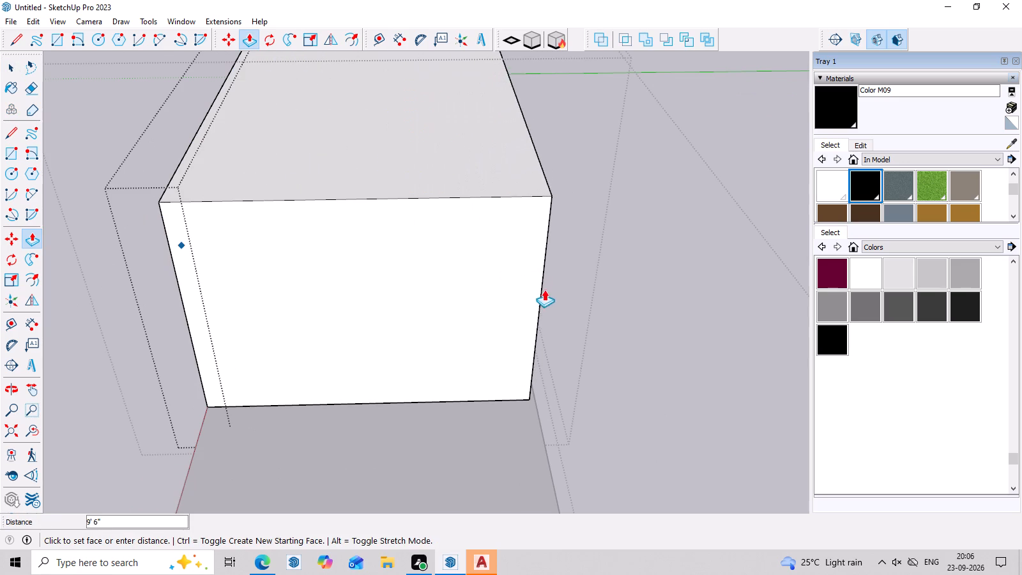
left_click(539, 399)
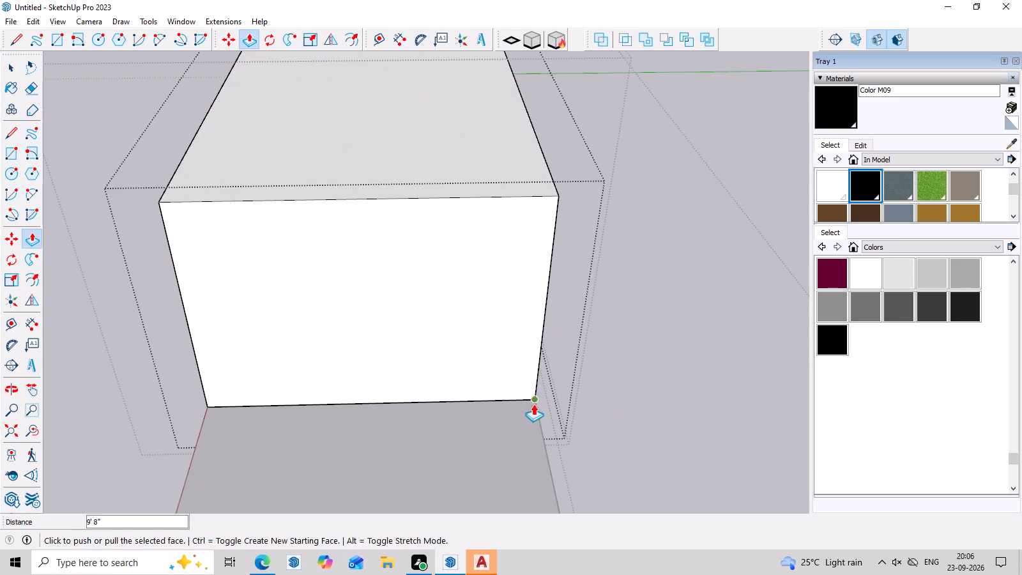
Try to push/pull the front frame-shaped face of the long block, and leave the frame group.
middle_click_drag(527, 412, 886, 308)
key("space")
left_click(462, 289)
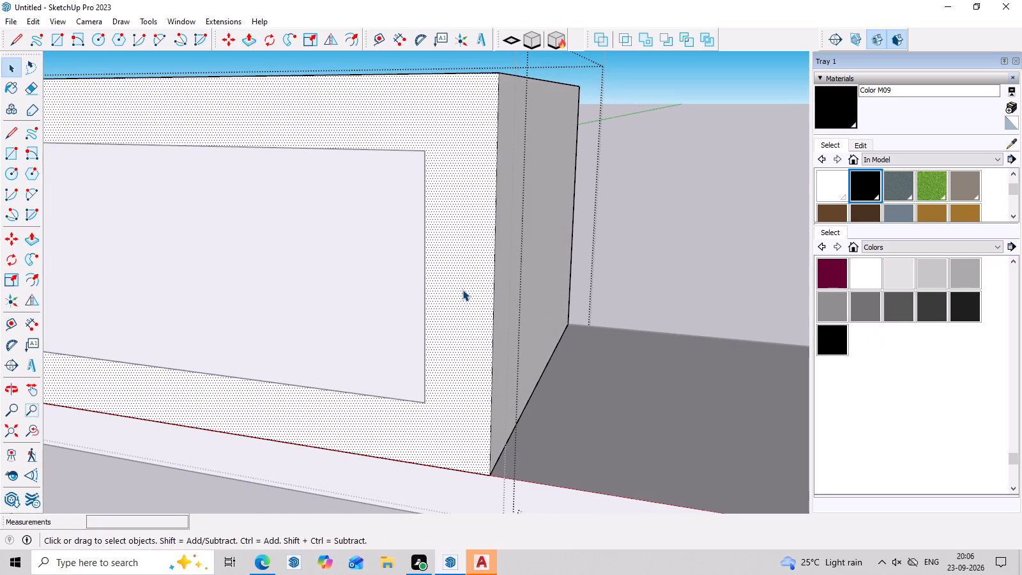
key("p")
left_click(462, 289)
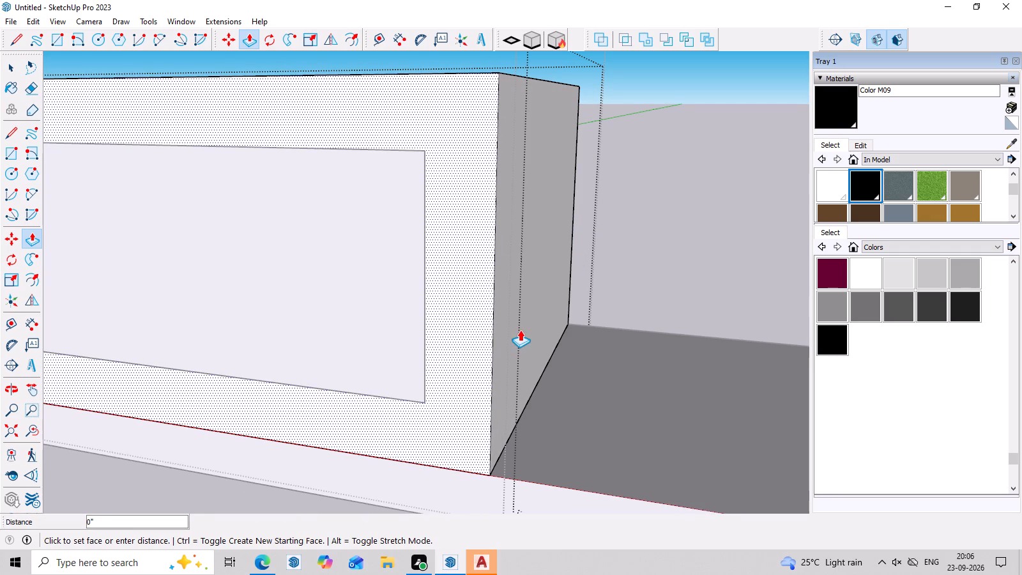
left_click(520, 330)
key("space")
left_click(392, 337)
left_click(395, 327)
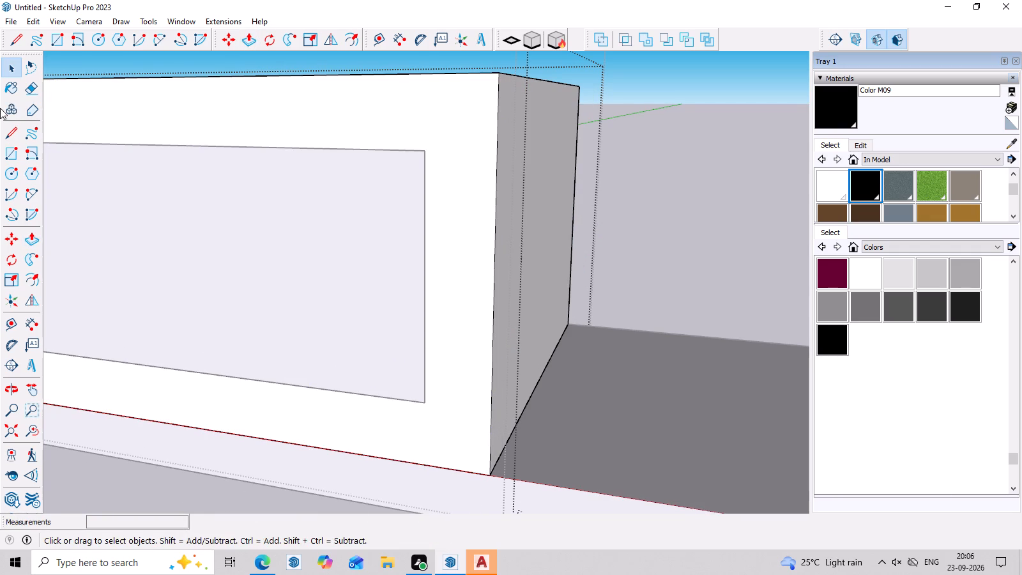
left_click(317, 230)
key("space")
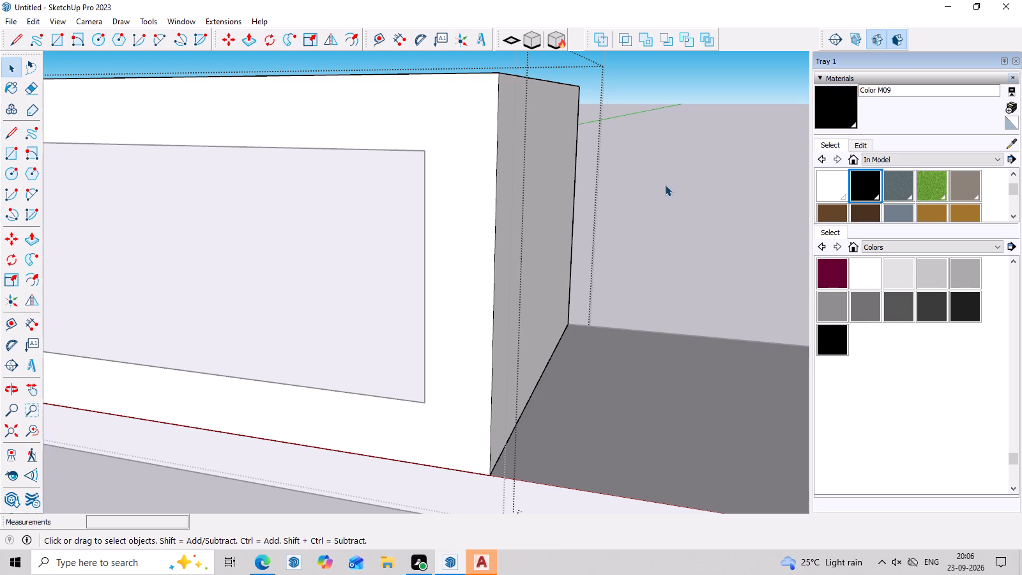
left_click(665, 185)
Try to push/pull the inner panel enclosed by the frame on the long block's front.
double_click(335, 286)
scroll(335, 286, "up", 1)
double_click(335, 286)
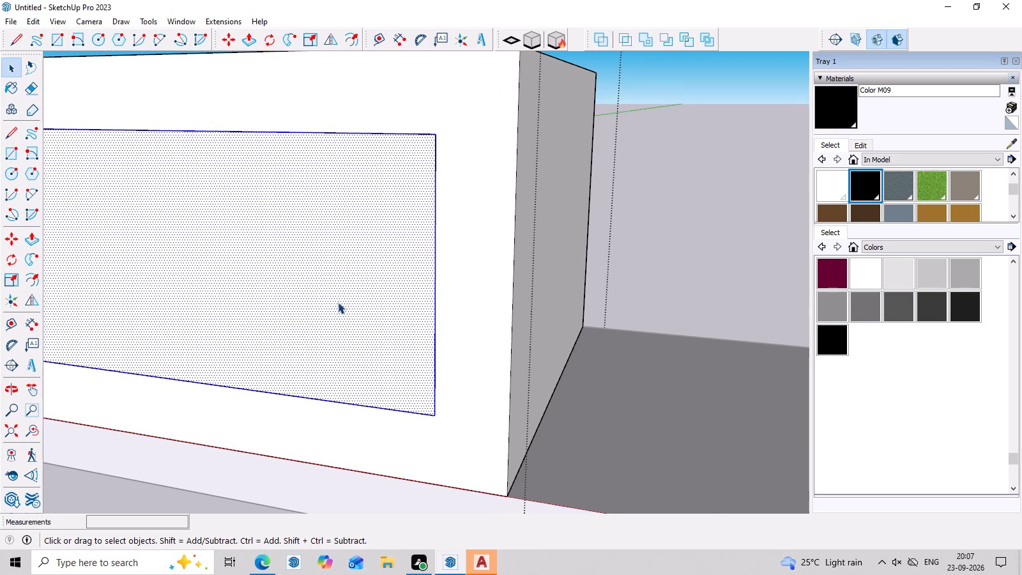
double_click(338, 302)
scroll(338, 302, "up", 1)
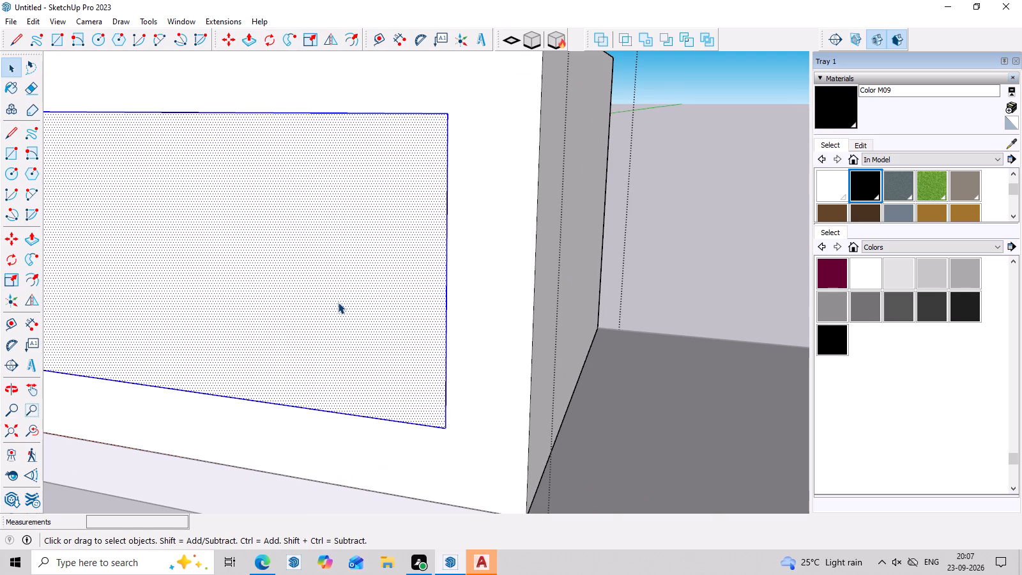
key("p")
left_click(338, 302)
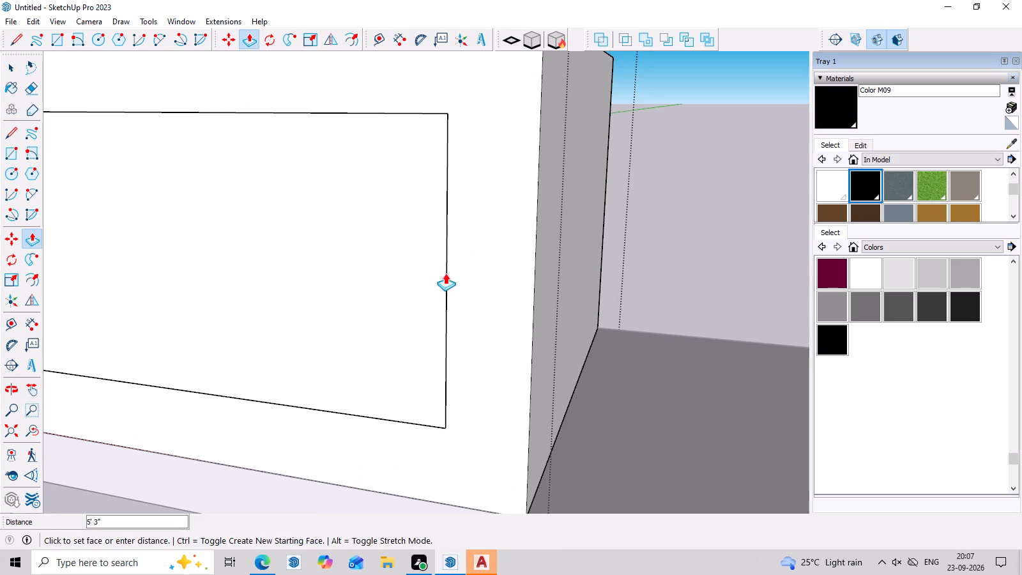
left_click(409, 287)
Push/pull the framed inner panel 9' 8" back, referencing the long block's rear top corner.
key("space")
double_click(417, 269)
scroll(417, 269, "up", 2)
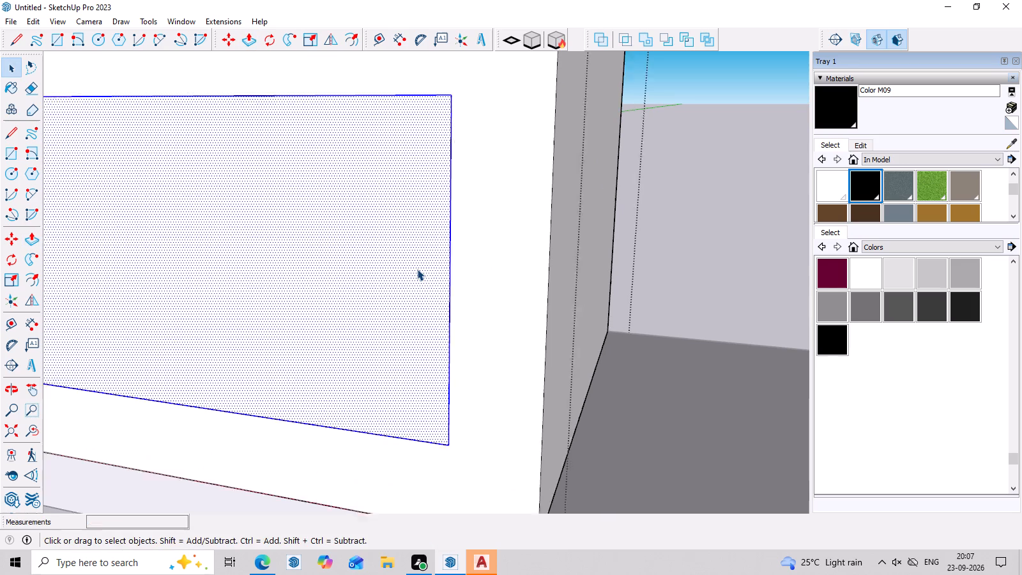
scroll(417, 269, "up", 1)
triple_click(417, 269)
triple_click(417, 269)
double_click(417, 269)
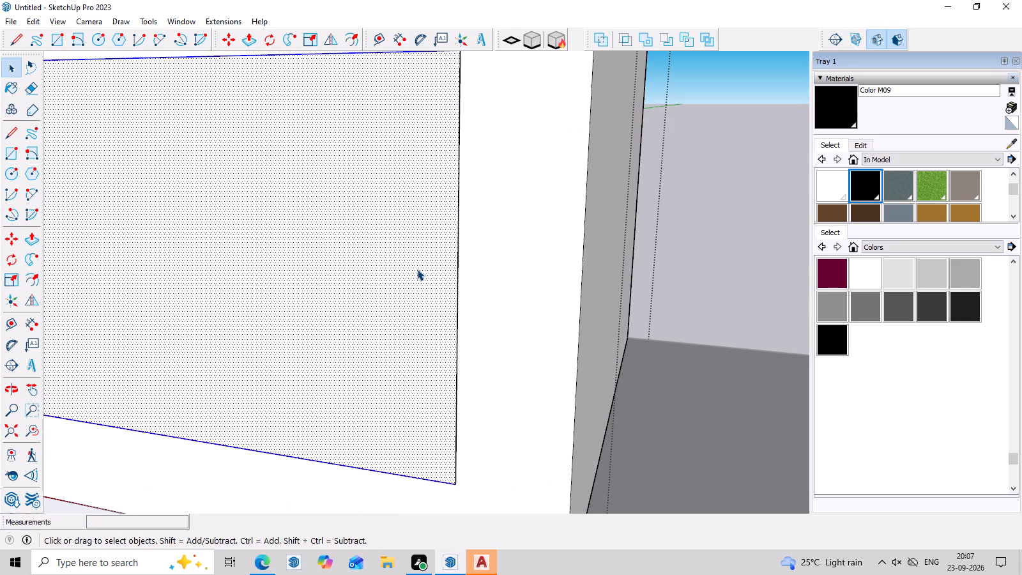
key("p")
left_click_drag(417, 269, 429, 254)
scroll(487, 199, "down", 3)
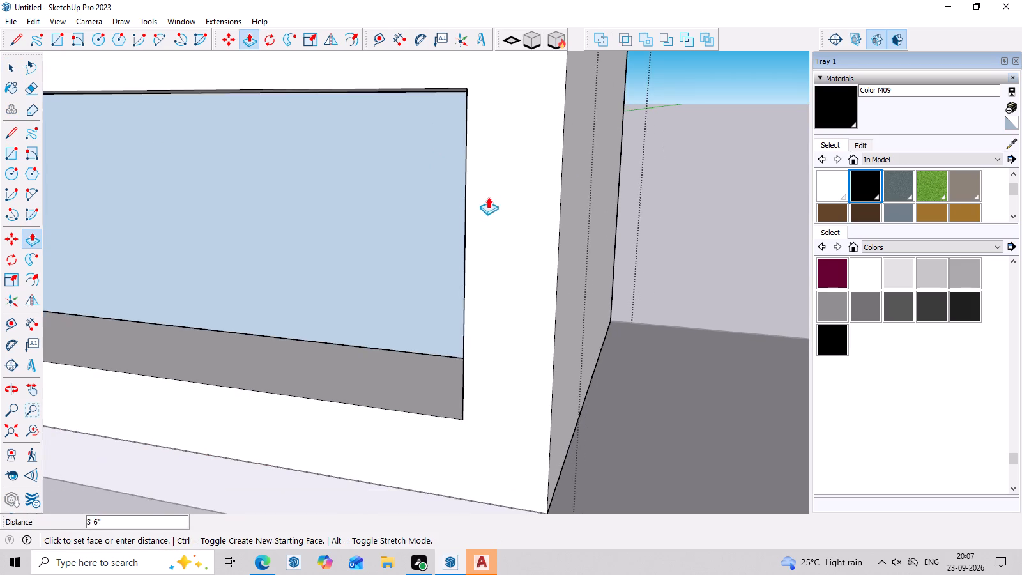
middle_click_drag(488, 197, 491, 266)
scroll(503, 208, "down", 7)
middle_click_drag(514, 130, 503, 210)
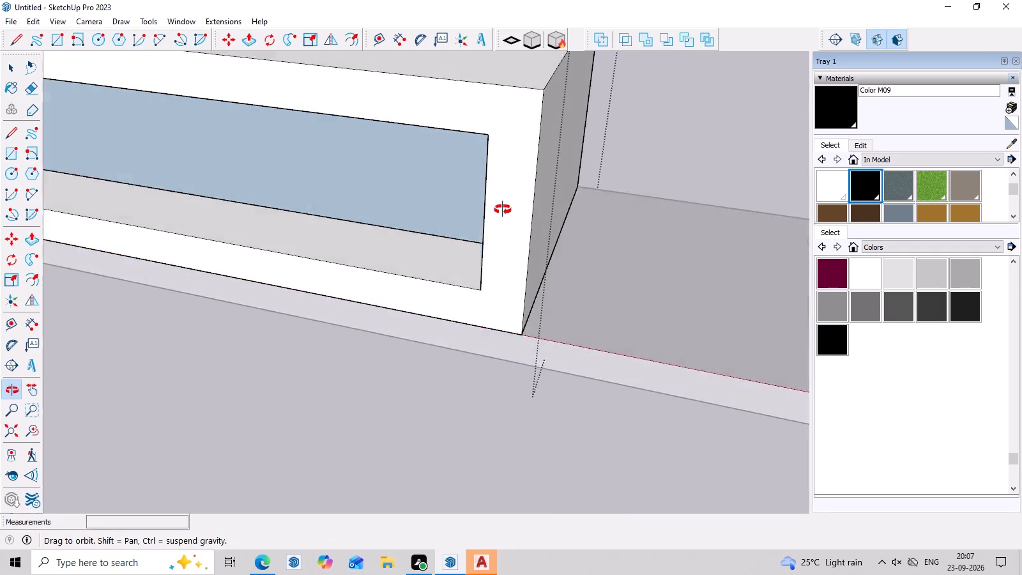
middle_click_drag(503, 210, 503, 214)
scroll(505, 208, "down", 12)
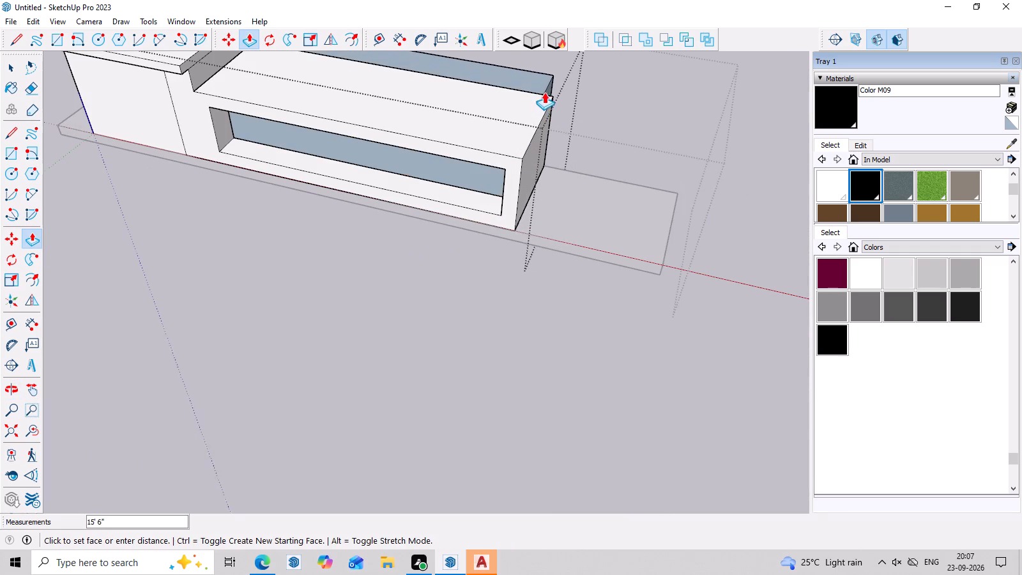
scroll(549, 91, "up", 10)
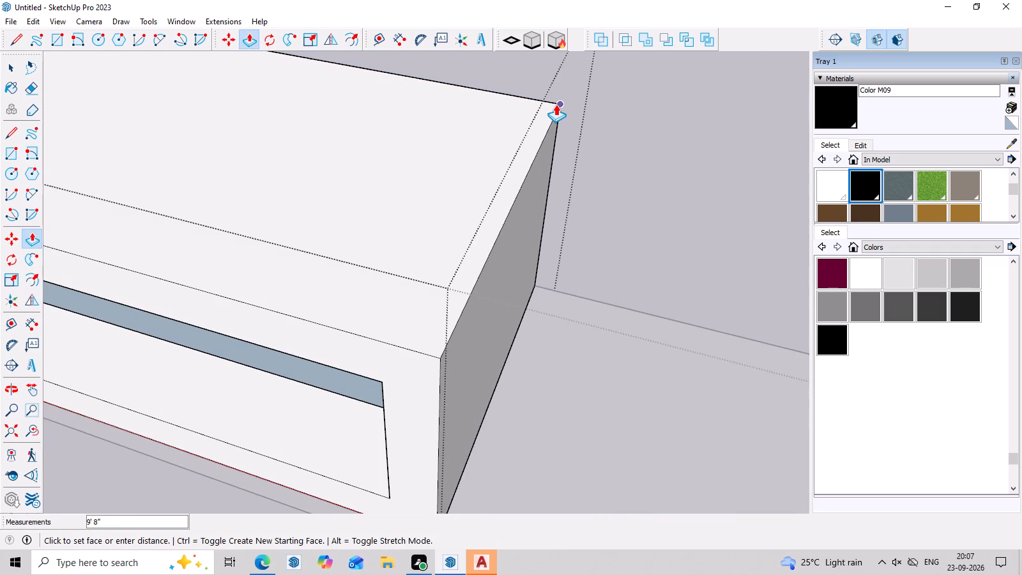
left_click(556, 104)
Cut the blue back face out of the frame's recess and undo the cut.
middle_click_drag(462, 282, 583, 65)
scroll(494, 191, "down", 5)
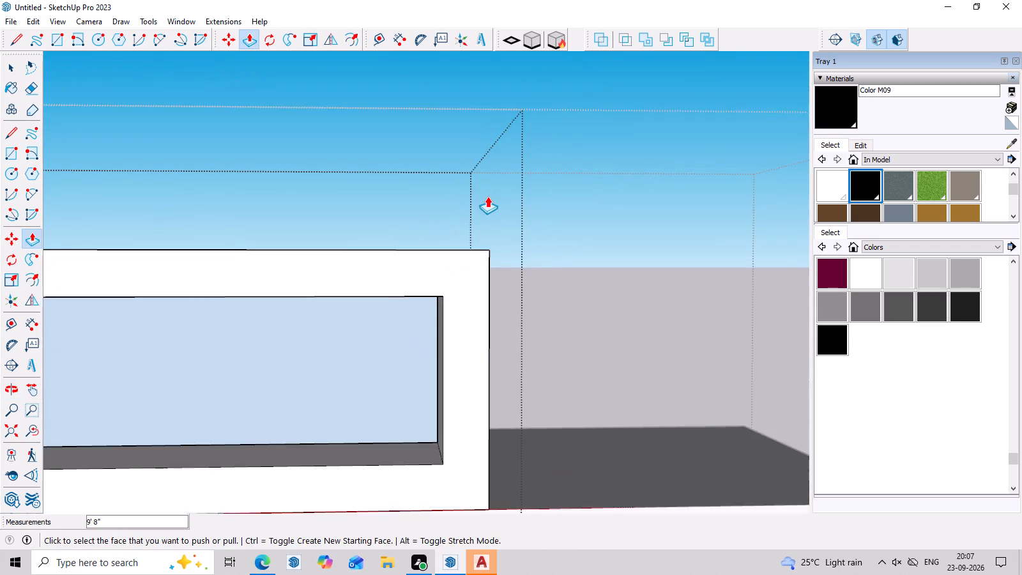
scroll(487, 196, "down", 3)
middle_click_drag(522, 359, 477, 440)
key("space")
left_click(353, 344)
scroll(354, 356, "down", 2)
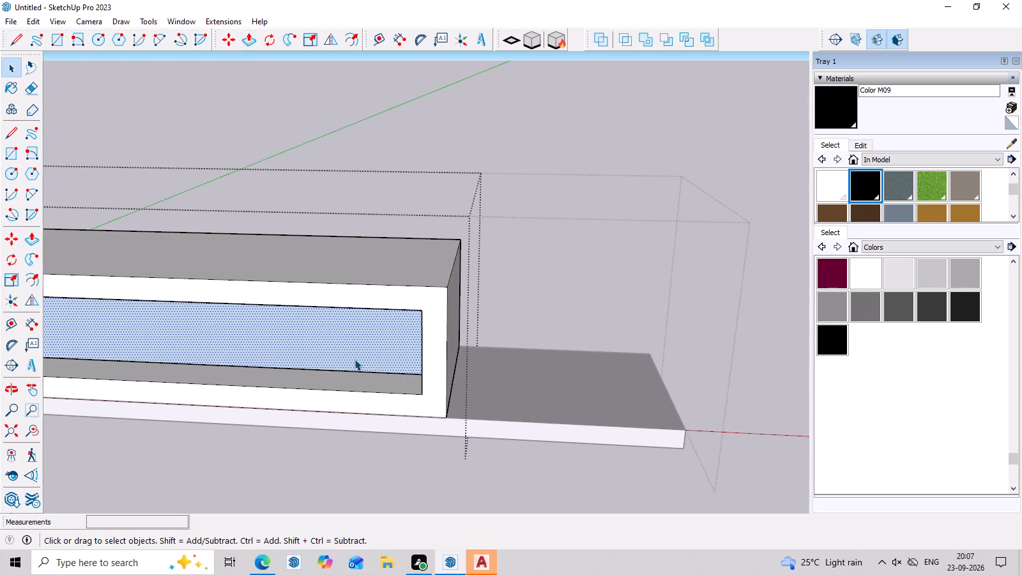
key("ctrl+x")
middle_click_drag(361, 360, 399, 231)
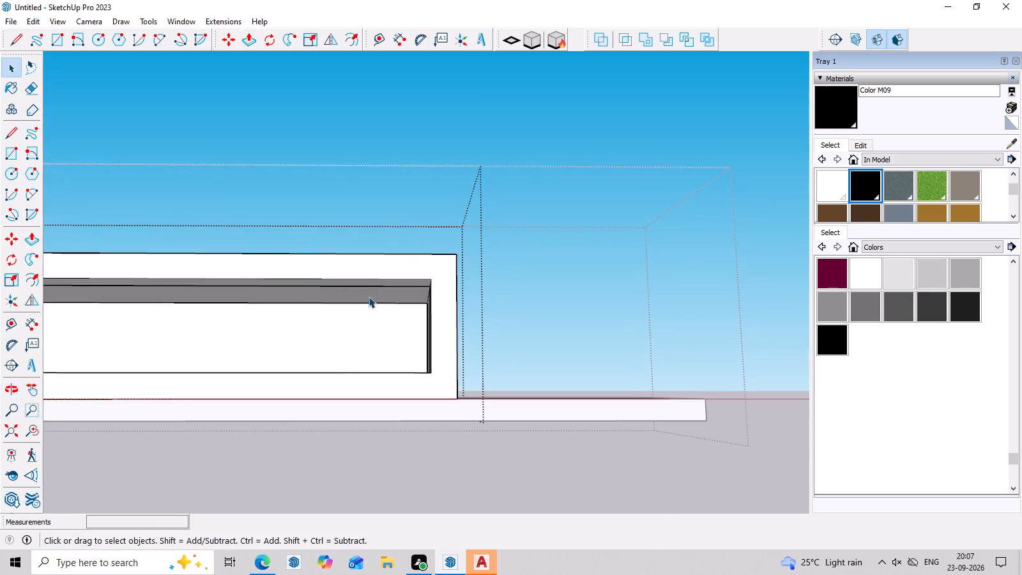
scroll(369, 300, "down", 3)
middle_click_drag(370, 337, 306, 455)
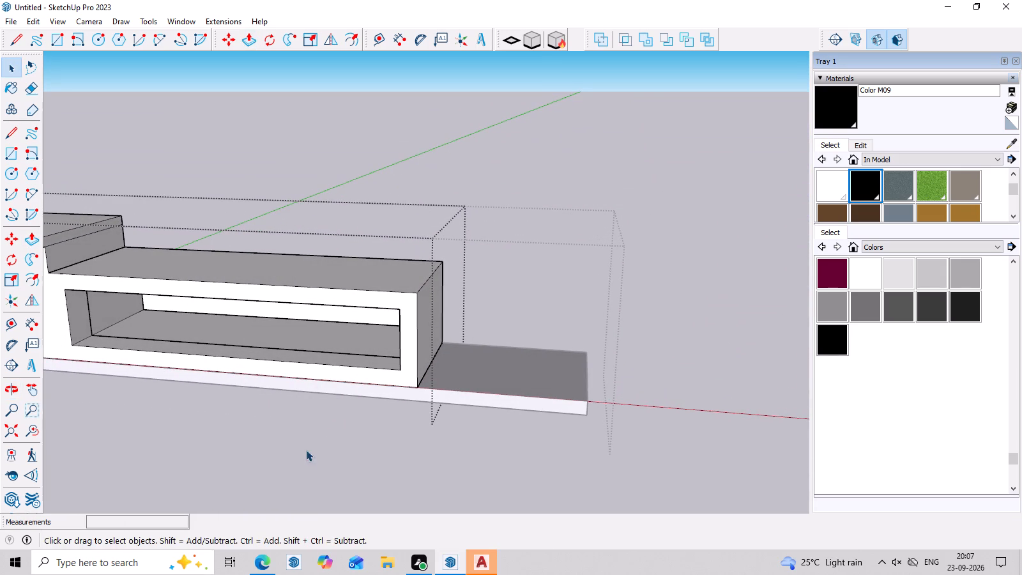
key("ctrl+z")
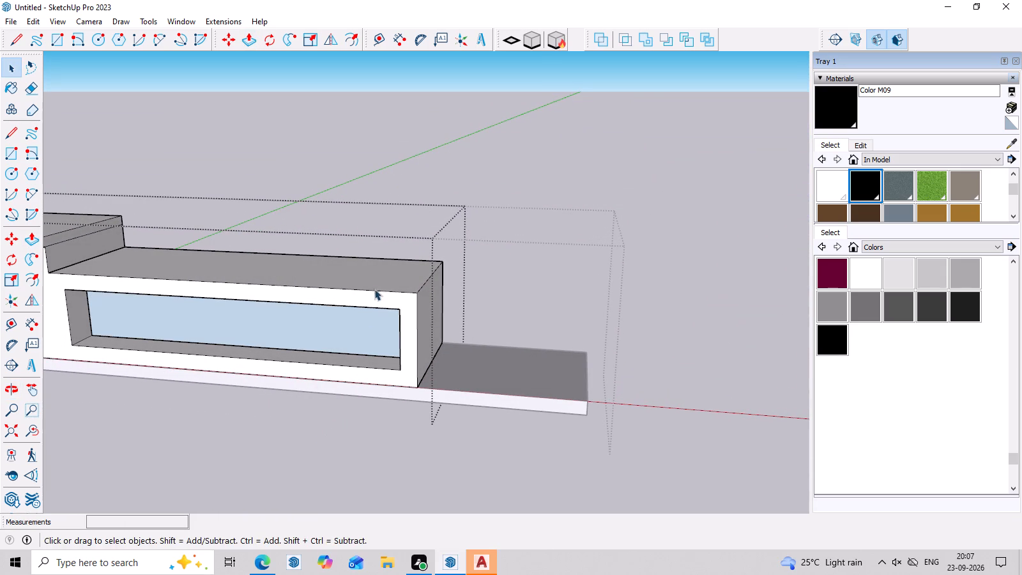
Push/pull the recess's back face 7' 3" to the block's rear edge to open the frame through, and leave the inner group.
left_click(357, 327)
key("p")
left_click(357, 328)
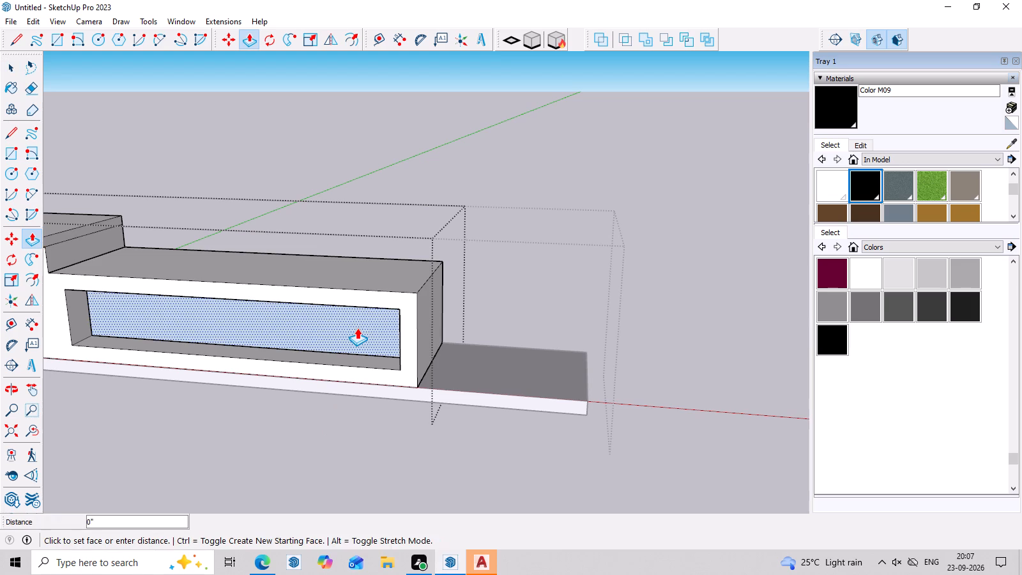
left_click(436, 260)
middle_click_drag(421, 302, 446, 256)
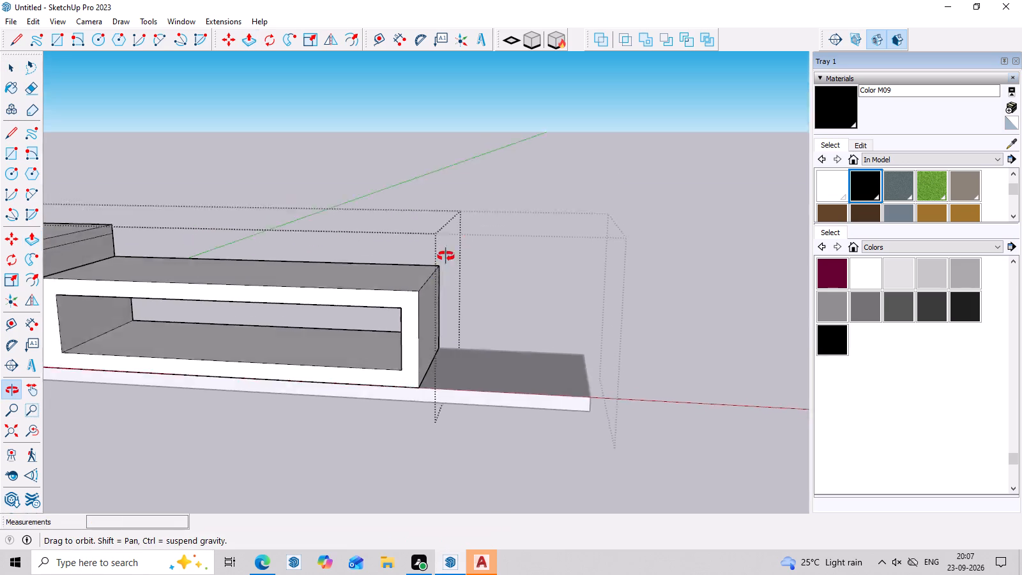
middle_click_drag(446, 256, 469, 198)
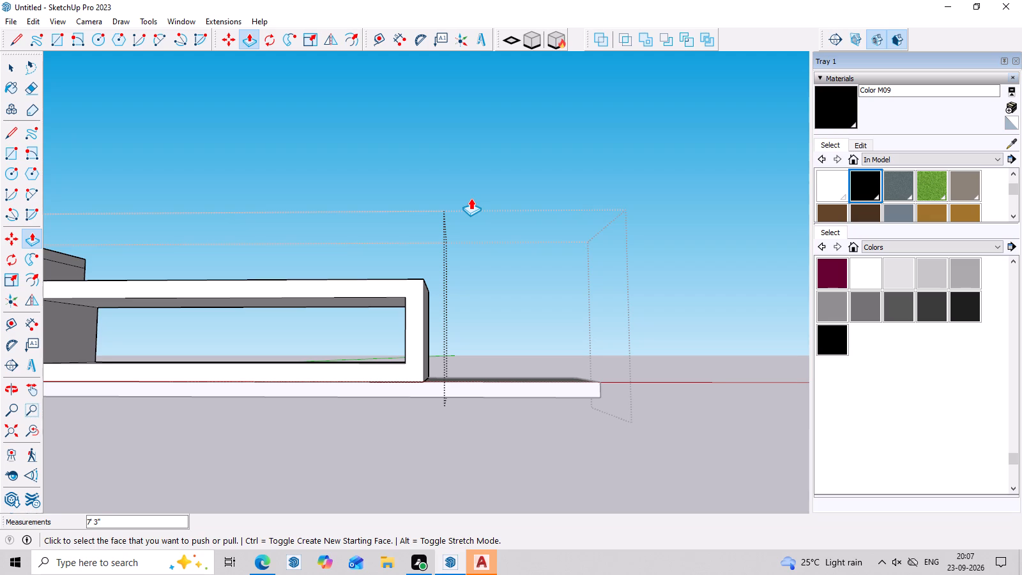
scroll(505, 266, "down", 3)
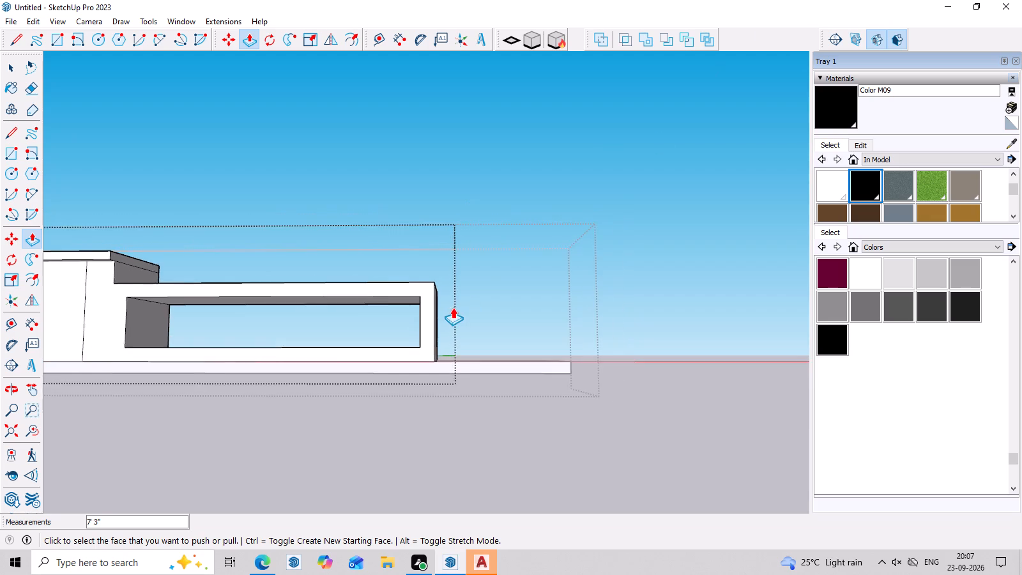
scroll(452, 307, "down", 1)
middle_click_drag(451, 224, 362, 431)
scroll(316, 206, "up", 3)
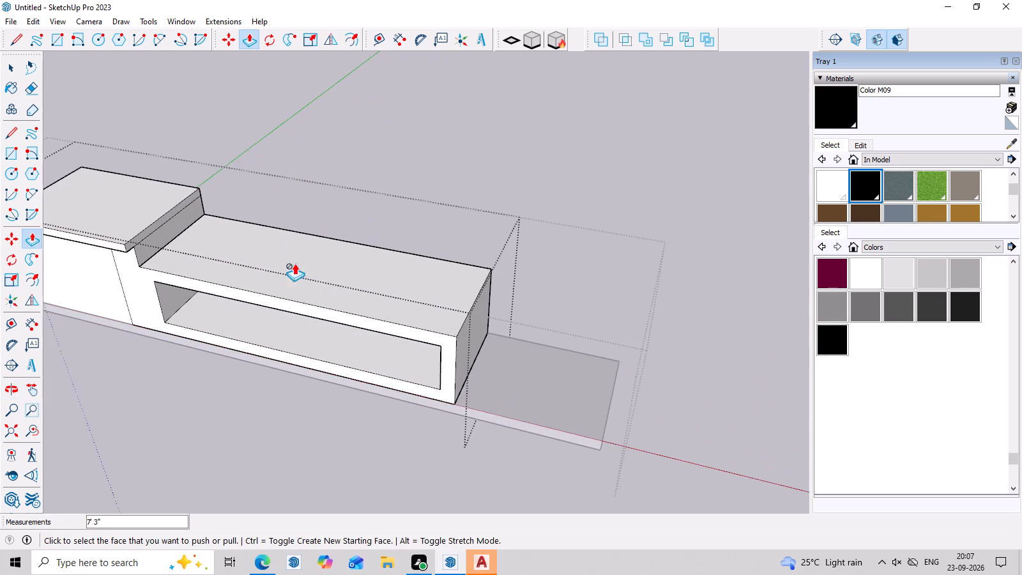
middle_click_drag(295, 305, 312, 238)
scroll(400, 316, "down", 6)
middle_click_drag(480, 372, 505, 272)
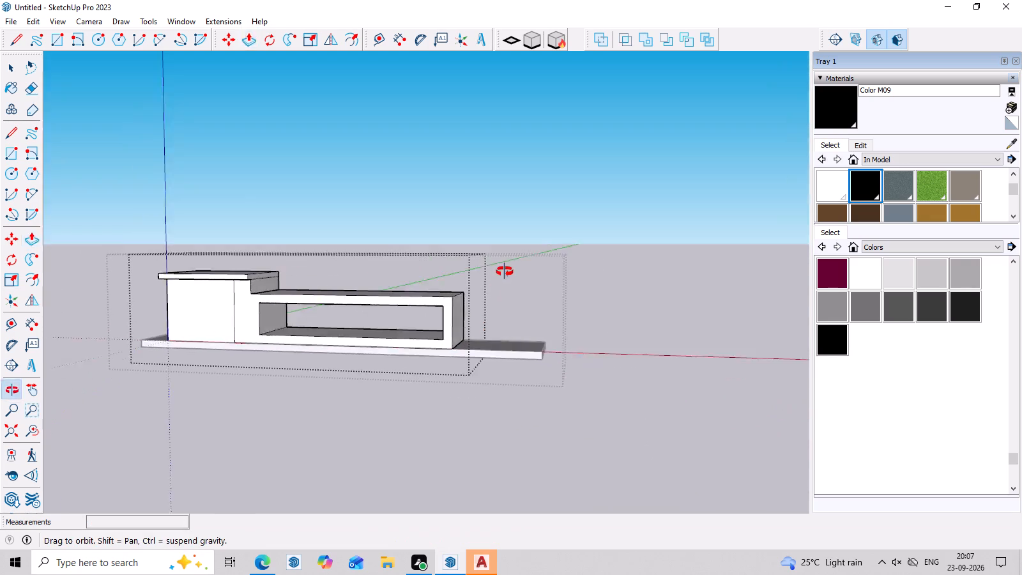
middle_click_drag(505, 272, 507, 264)
middle_click_drag(508, 280, 0, 287)
middle_click_drag(820, 301, 818, 303)
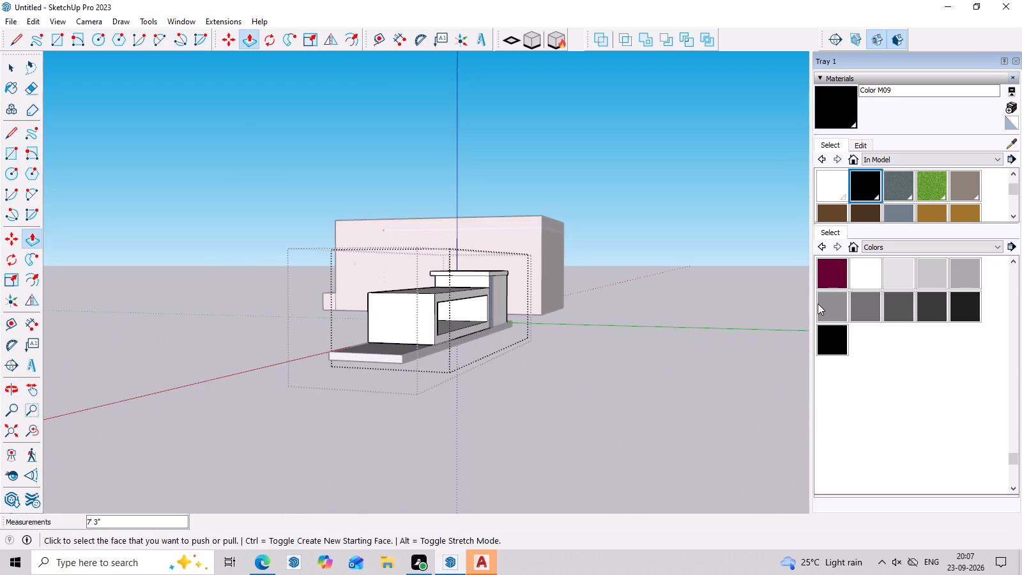
middle_click_drag(818, 303, 394, 312)
left_click(577, 337)
key("space")
left_click(568, 371)
Draw a rectangle from corner to corner across the frame opening on the block's rear side.
middle_click_drag(729, 402, 644, 426)
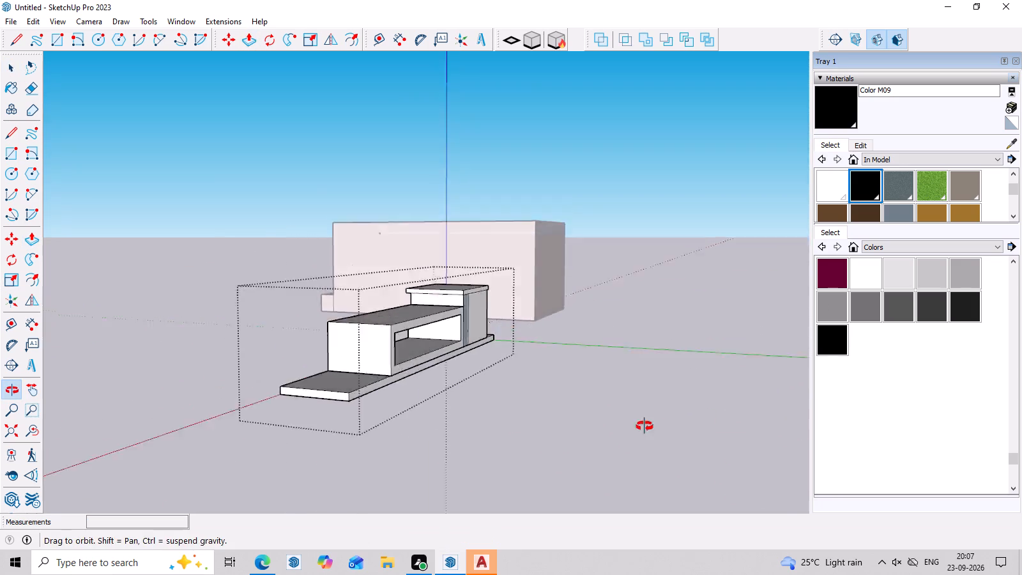
middle_click_drag(644, 426, 393, 391)
scroll(283, 332, "up", 1)
scroll(281, 331, "down", 9)
scroll(93, 319, "up", 11)
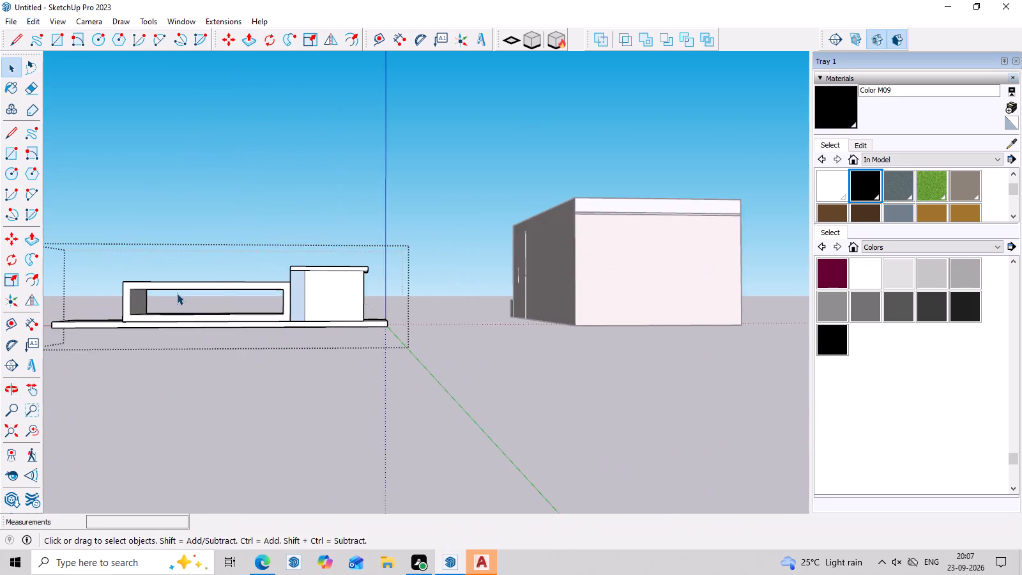
scroll(177, 293, "up", 5)
scroll(348, 318, "down", 8)
scroll(195, 319, "up", 7)
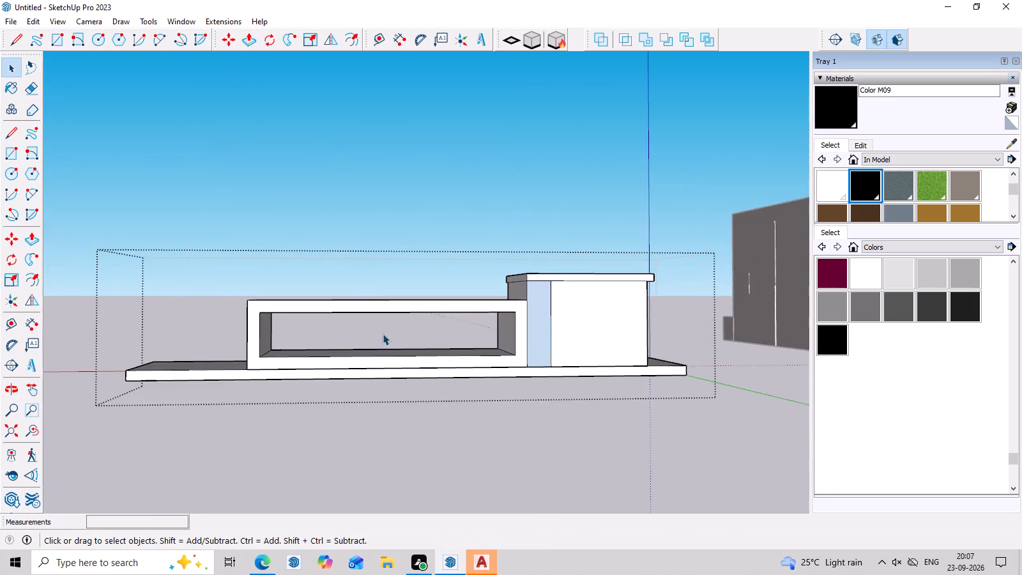
middle_click_drag(383, 334, 385, 377)
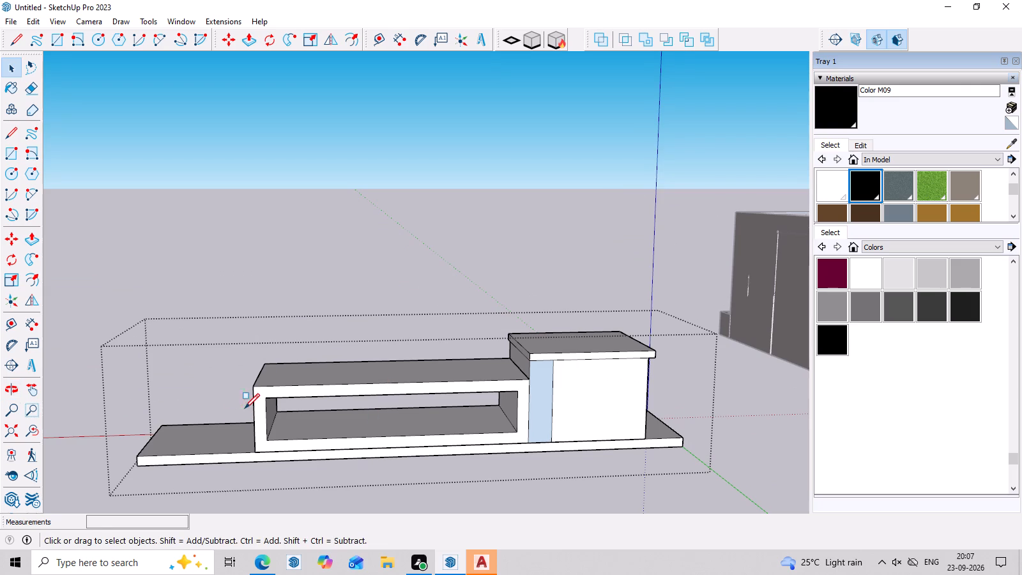
key("r")
left_click(264, 401)
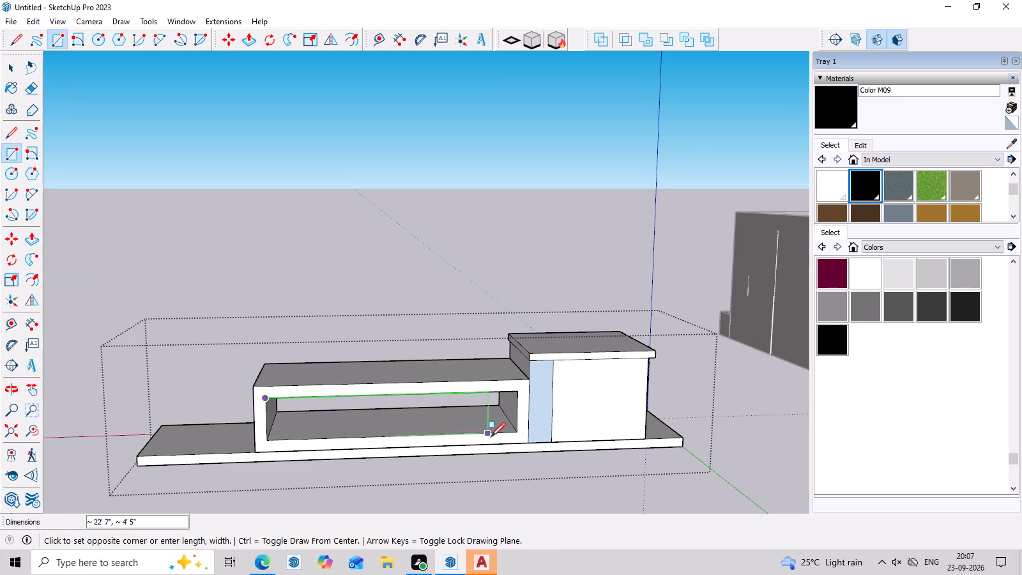
left_click(519, 434)
scroll(276, 390, "down", 4)
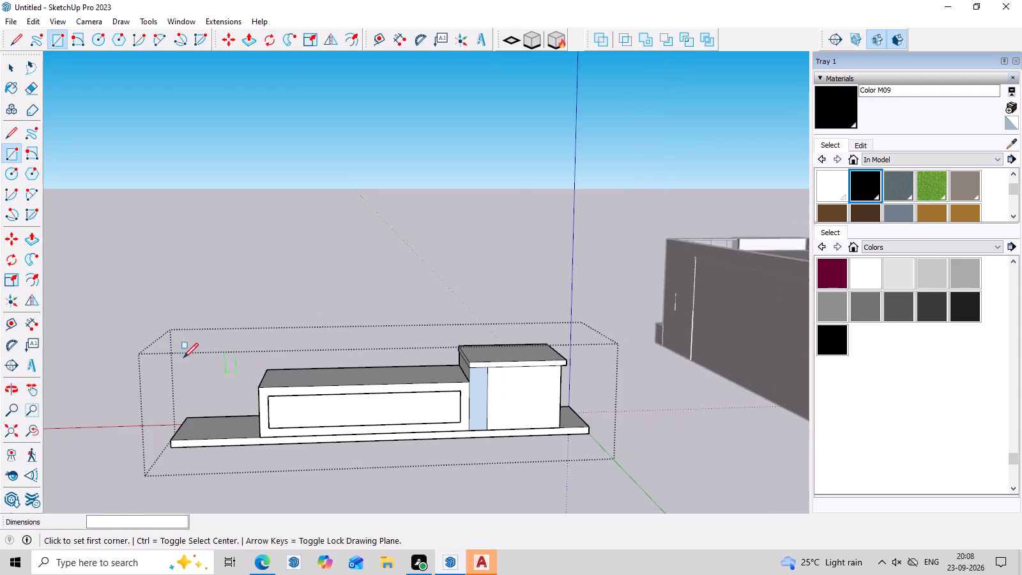
Reverse the new rear panel's face as seen through the frame from the front.
scroll(183, 358, "down", 2)
middle_click_drag(182, 358, 865, 470)
scroll(721, 362, "down", 4)
middle_click_drag(665, 391, 746, 282)
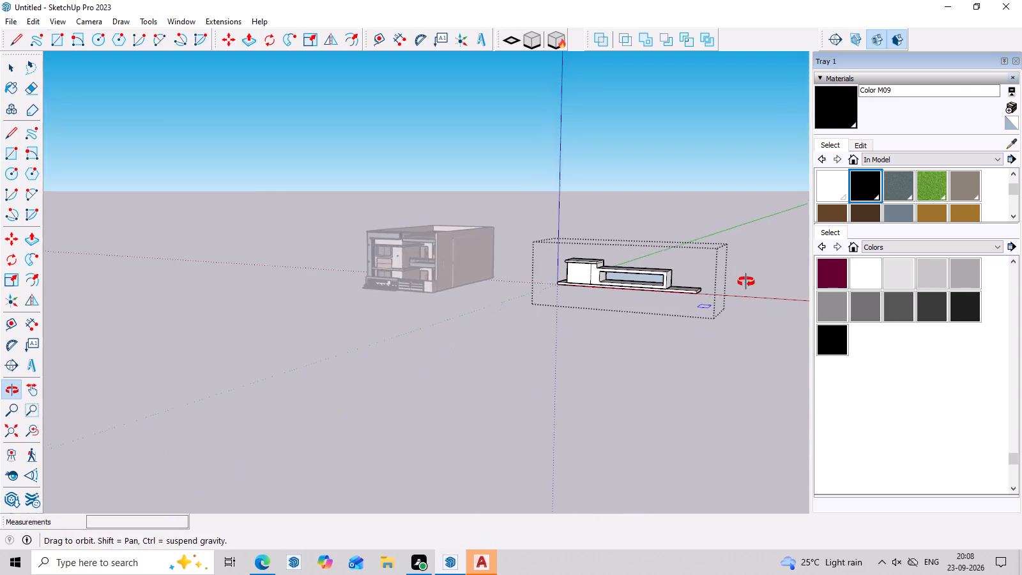
middle_click_drag(746, 282, 746, 281)
scroll(728, 280, "up", 12)
key("space")
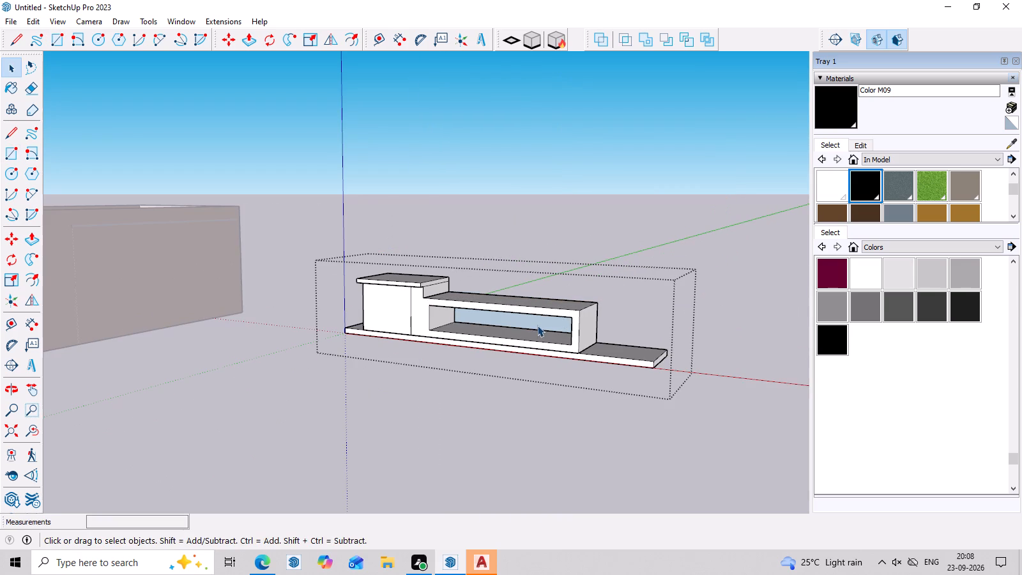
left_click(537, 322)
right_click(537, 322)
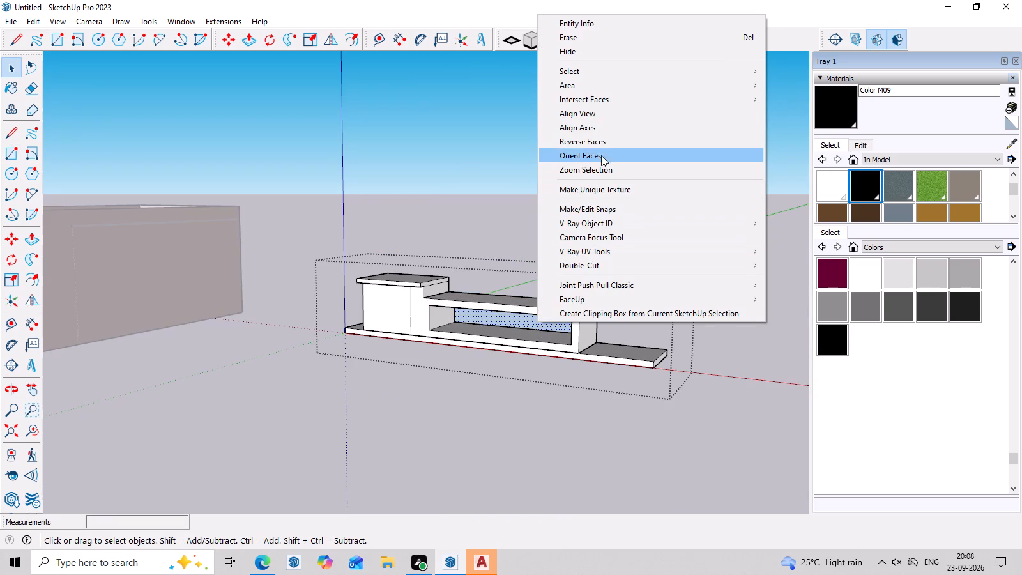
left_click(604, 143)
left_click(480, 384)
key("space")
scroll(381, 420, "down", 3)
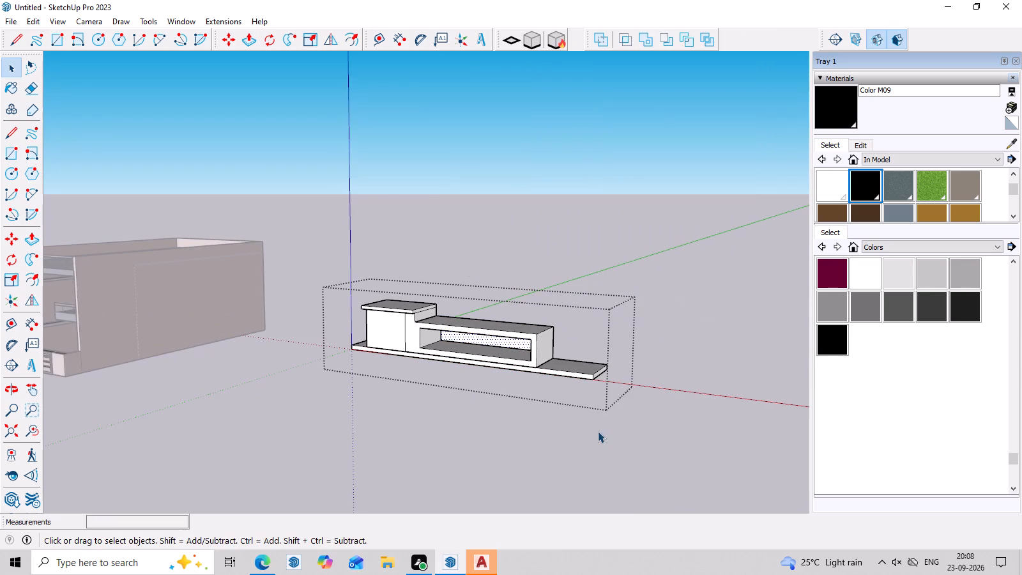
Leave the group and examine the framed block and its rear panel from the front.
middle_click_drag(599, 431, 648, 403)
scroll(713, 326, "up", 7)
middle_click_drag(586, 318, 613, 279)
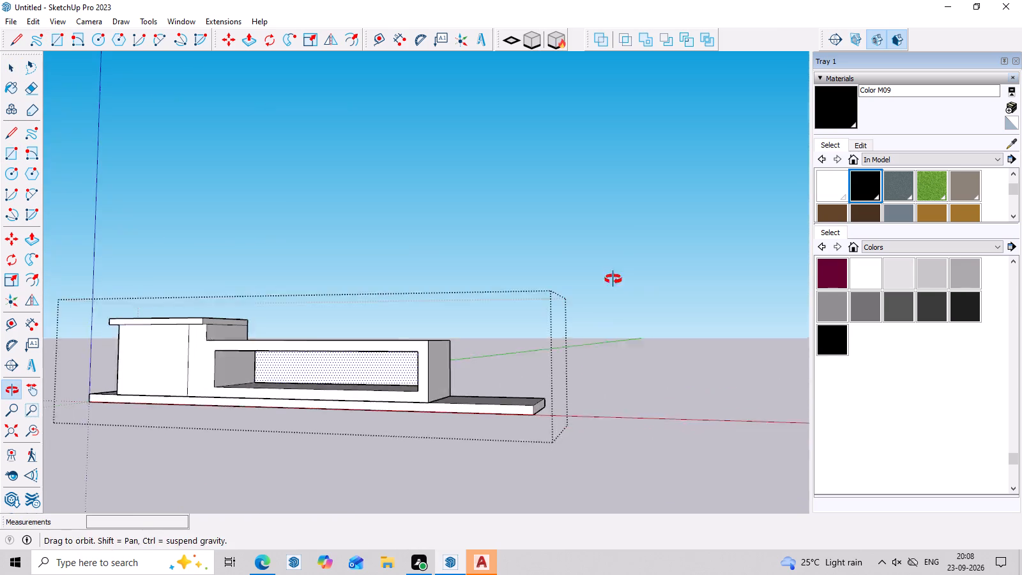
middle_click_drag(613, 279, 621, 269)
left_click(628, 263)
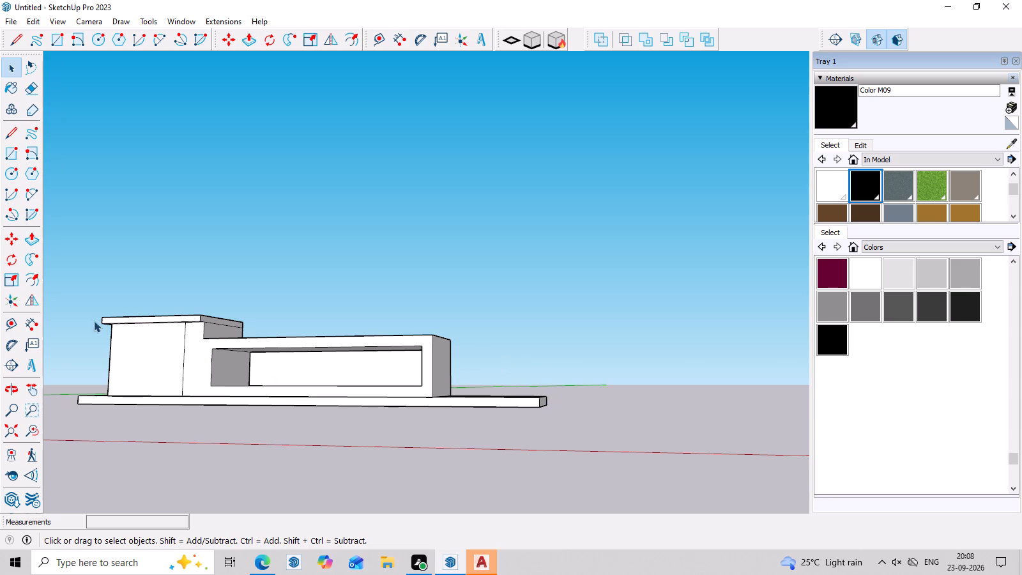
scroll(181, 370, "up", 3)
scroll(256, 361, "up", 5)
middle_click_drag(461, 396, 473, 427)
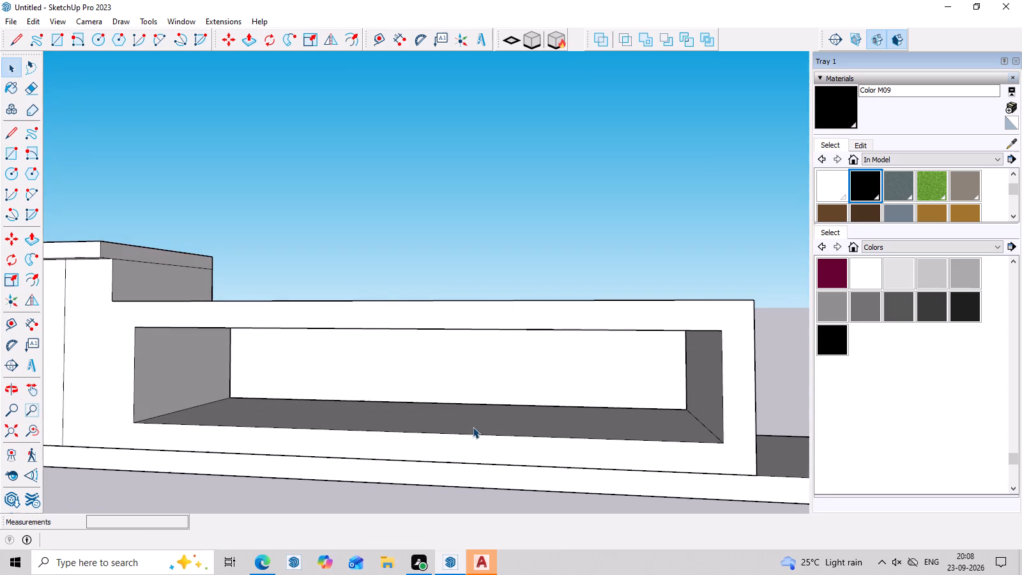
Undo the rear panel and recess edits back to the flat front face with its inset rectangle outline.
key("ctrl+z")
key("ctrl+z")
key("ctrl+z")
key("ctrl+z")
key("ctrl+z")
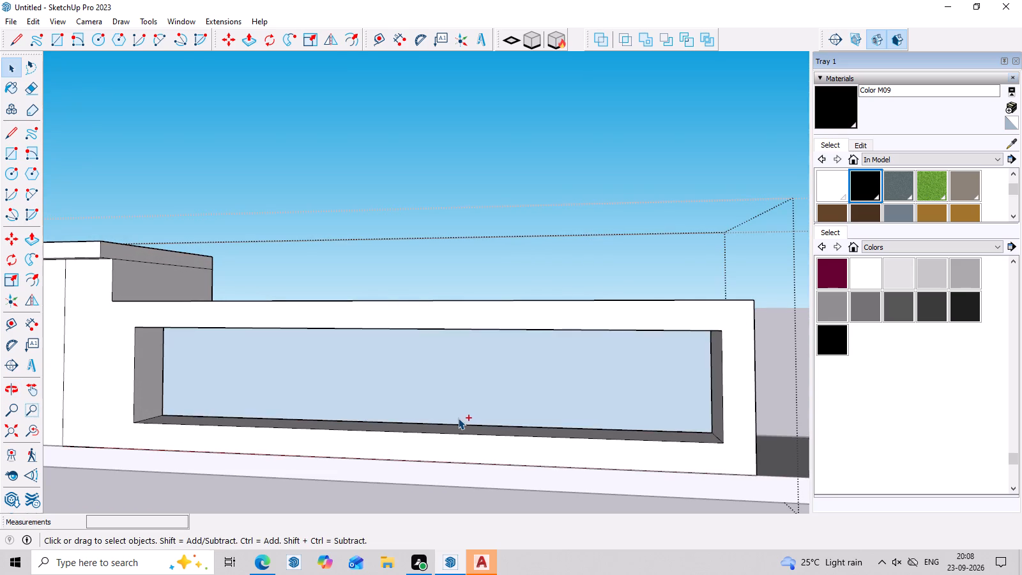
key("ctrl+z")
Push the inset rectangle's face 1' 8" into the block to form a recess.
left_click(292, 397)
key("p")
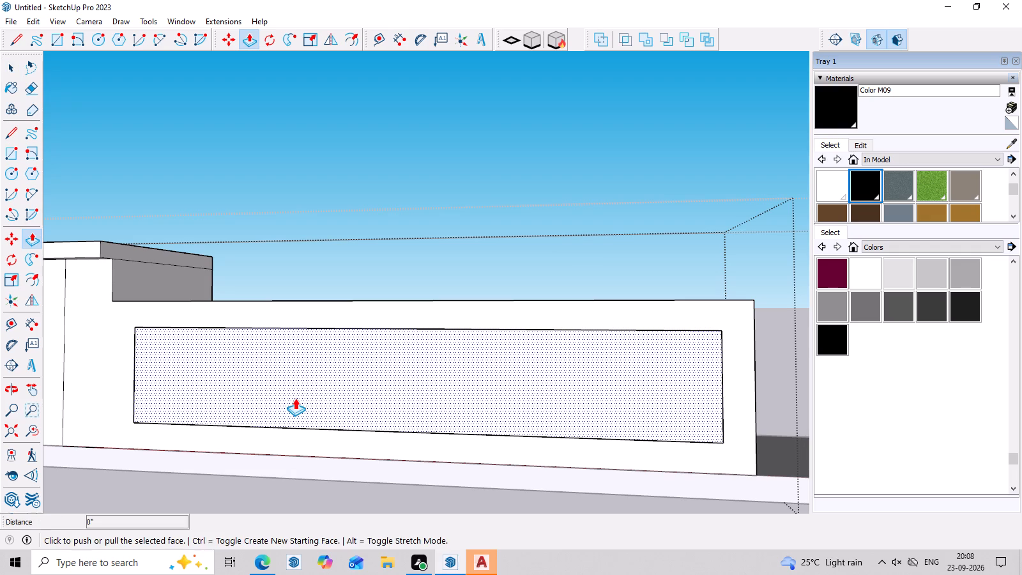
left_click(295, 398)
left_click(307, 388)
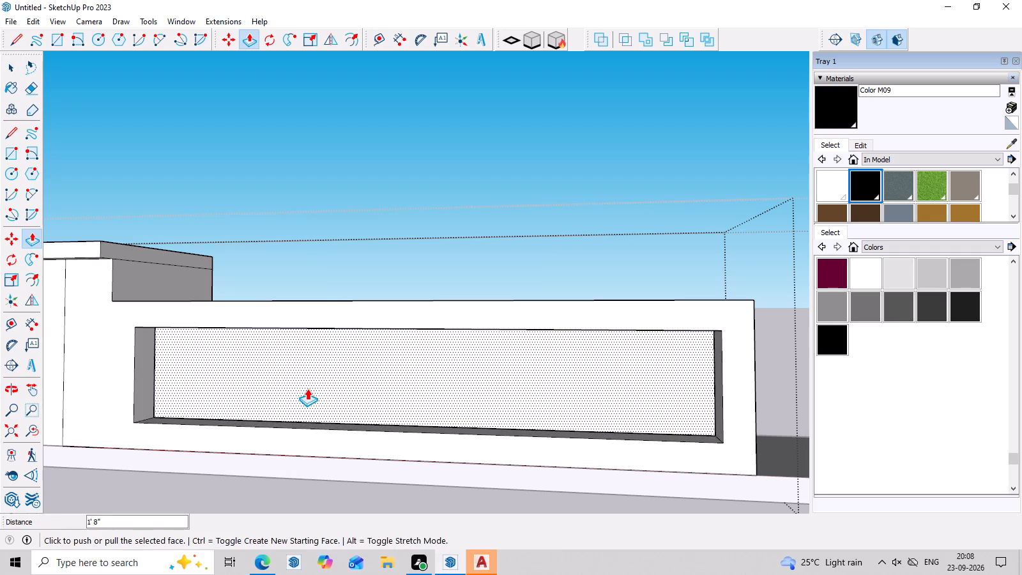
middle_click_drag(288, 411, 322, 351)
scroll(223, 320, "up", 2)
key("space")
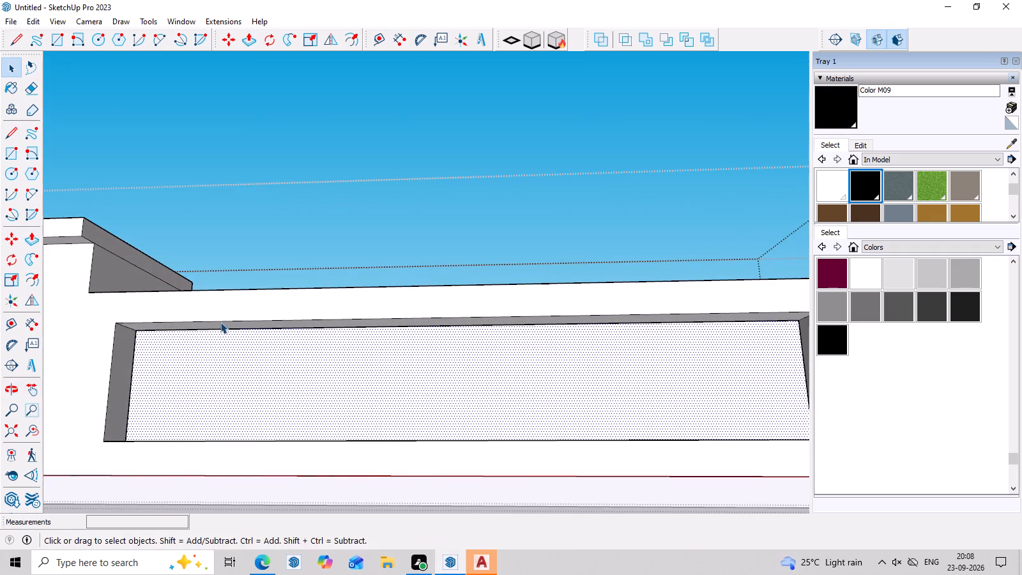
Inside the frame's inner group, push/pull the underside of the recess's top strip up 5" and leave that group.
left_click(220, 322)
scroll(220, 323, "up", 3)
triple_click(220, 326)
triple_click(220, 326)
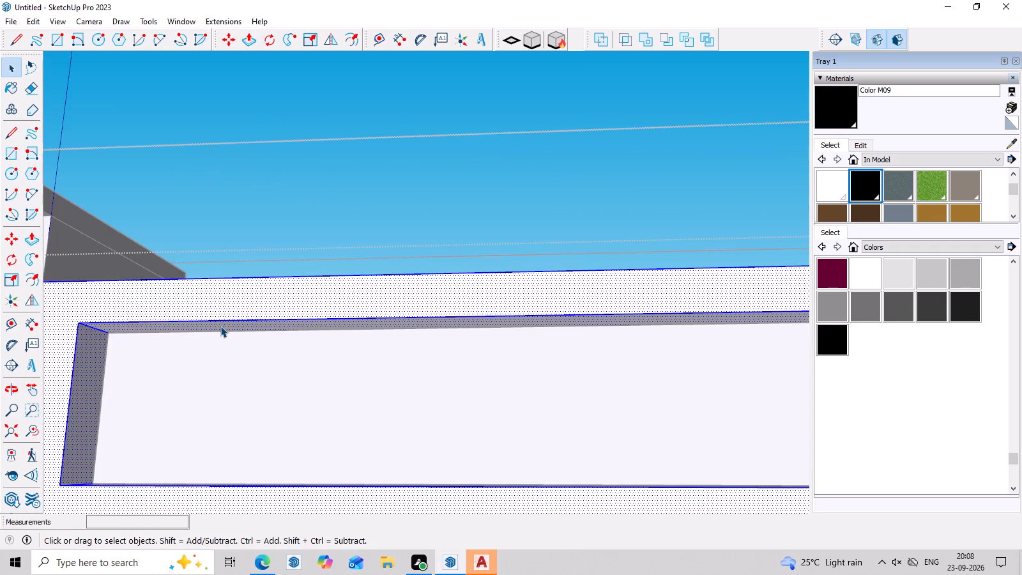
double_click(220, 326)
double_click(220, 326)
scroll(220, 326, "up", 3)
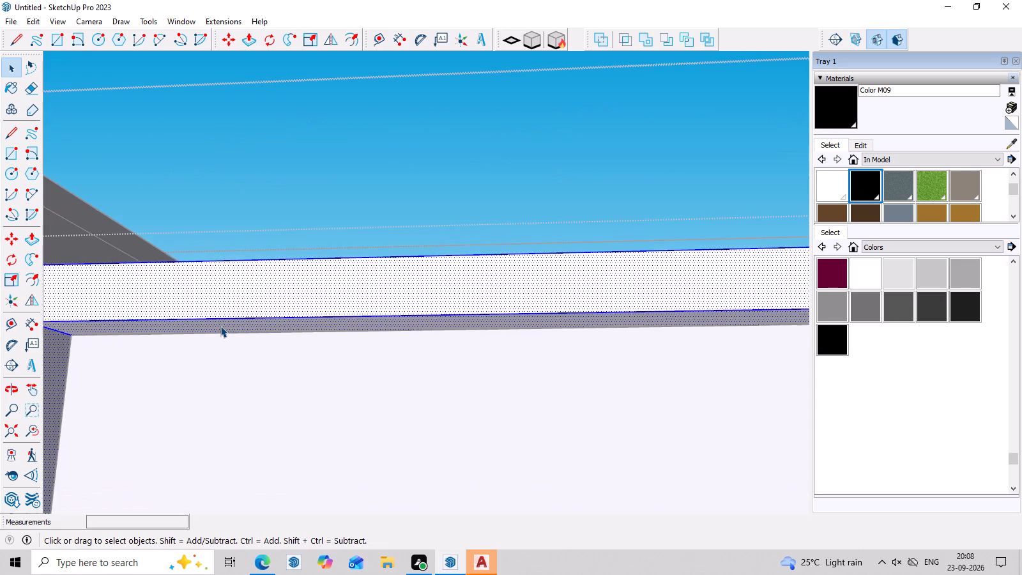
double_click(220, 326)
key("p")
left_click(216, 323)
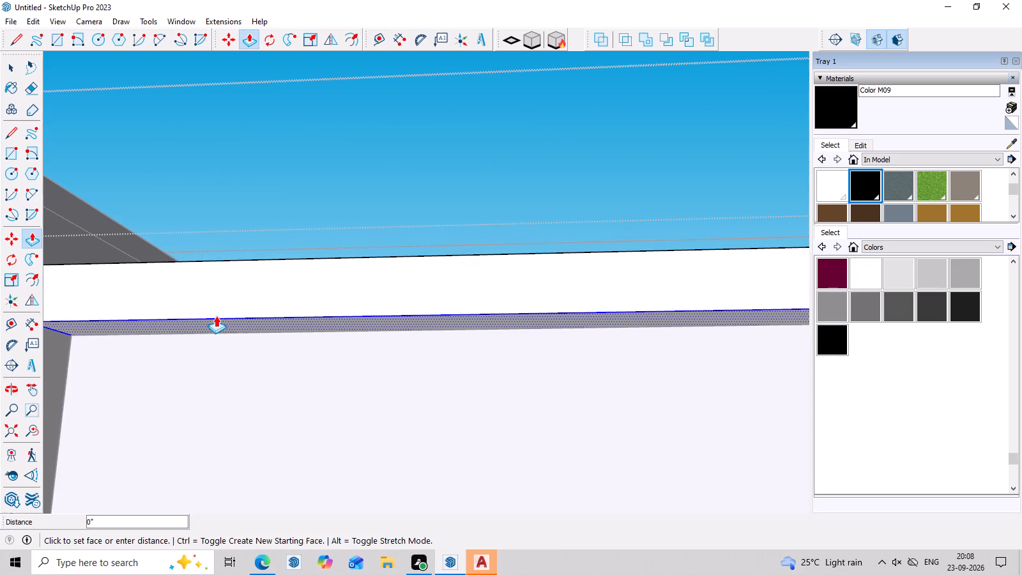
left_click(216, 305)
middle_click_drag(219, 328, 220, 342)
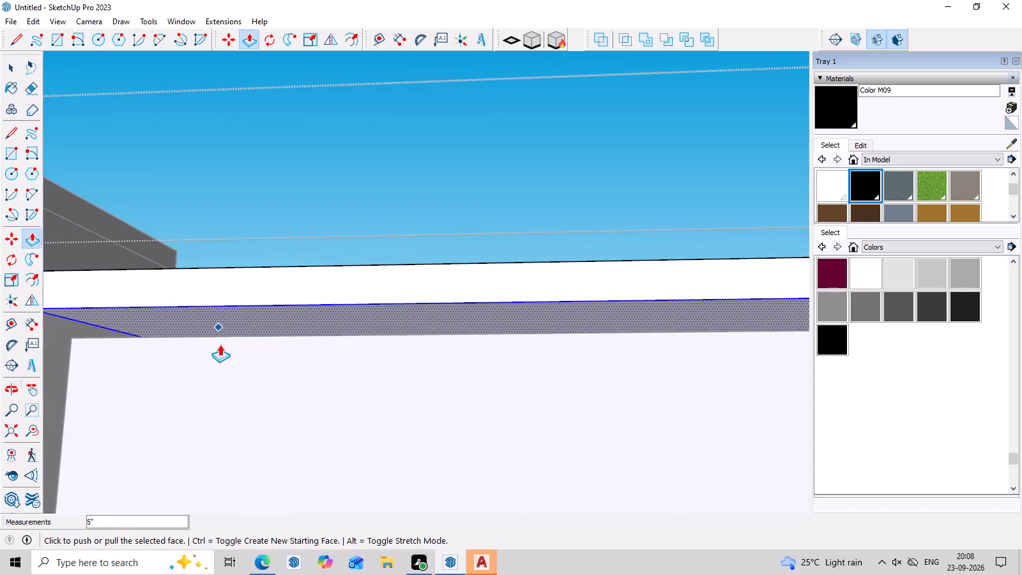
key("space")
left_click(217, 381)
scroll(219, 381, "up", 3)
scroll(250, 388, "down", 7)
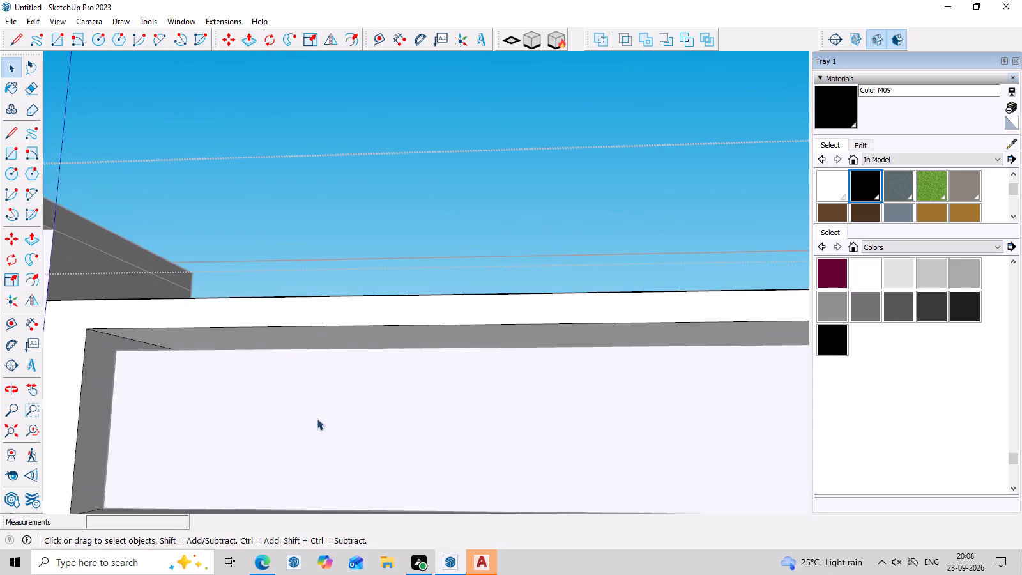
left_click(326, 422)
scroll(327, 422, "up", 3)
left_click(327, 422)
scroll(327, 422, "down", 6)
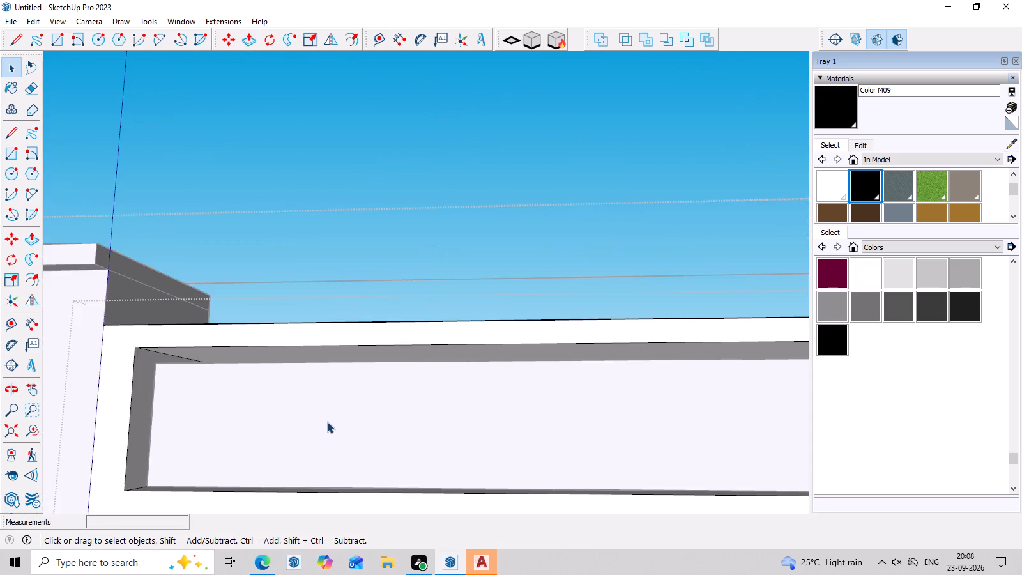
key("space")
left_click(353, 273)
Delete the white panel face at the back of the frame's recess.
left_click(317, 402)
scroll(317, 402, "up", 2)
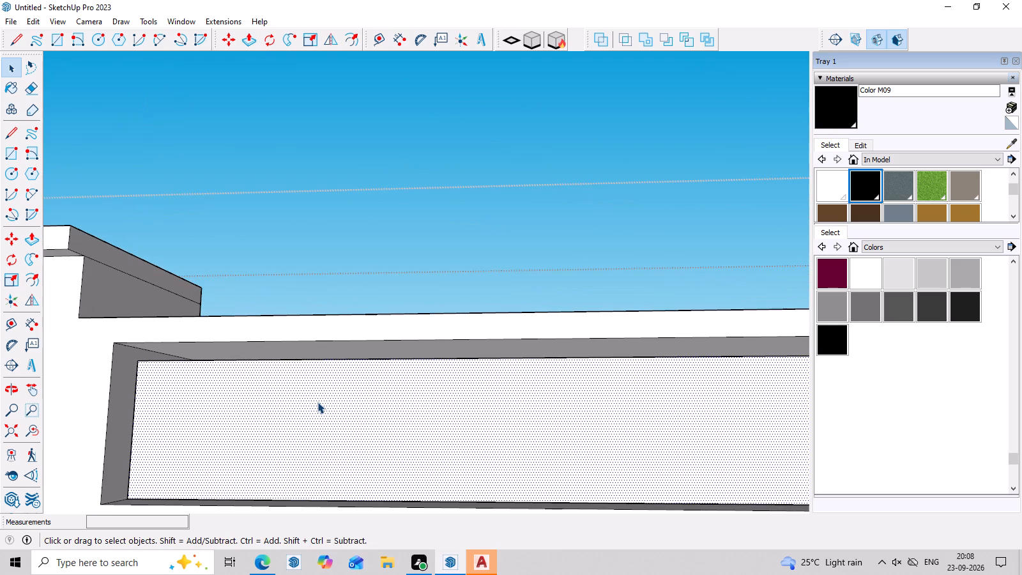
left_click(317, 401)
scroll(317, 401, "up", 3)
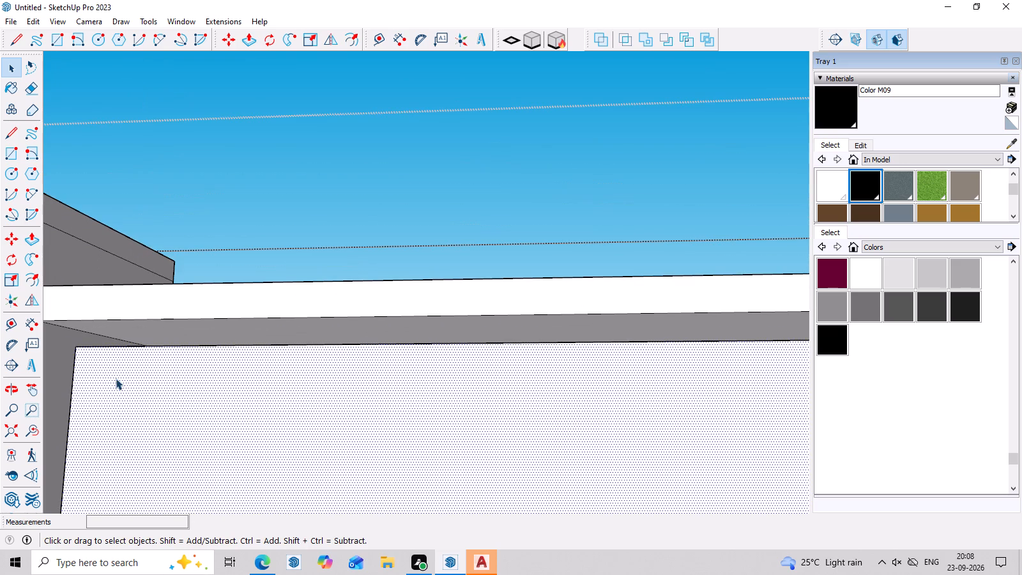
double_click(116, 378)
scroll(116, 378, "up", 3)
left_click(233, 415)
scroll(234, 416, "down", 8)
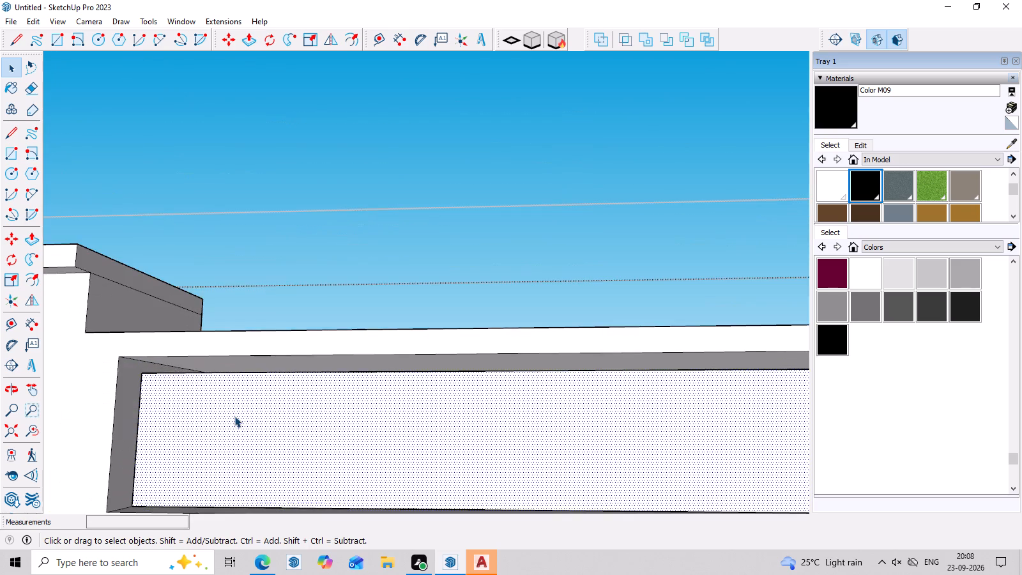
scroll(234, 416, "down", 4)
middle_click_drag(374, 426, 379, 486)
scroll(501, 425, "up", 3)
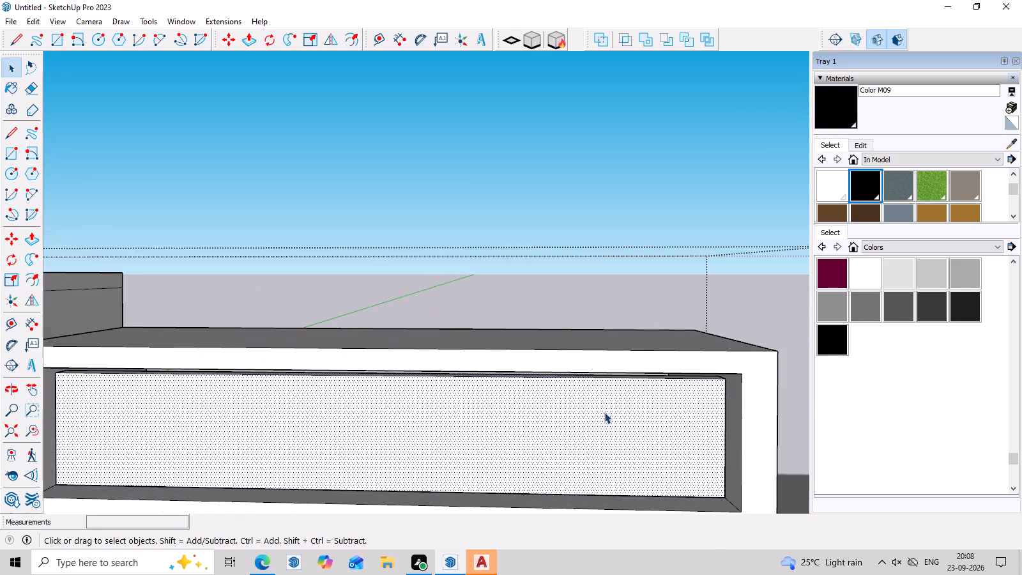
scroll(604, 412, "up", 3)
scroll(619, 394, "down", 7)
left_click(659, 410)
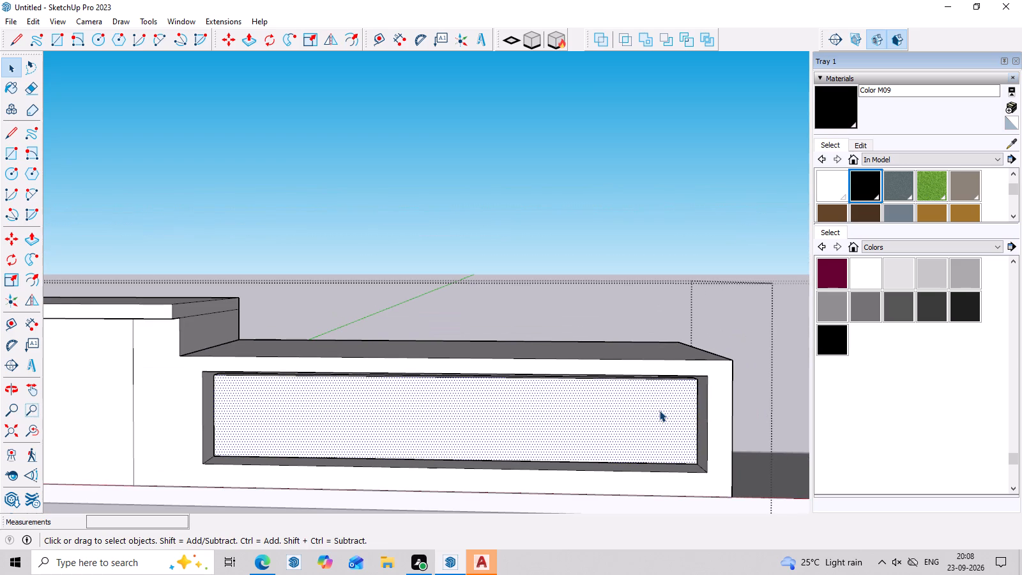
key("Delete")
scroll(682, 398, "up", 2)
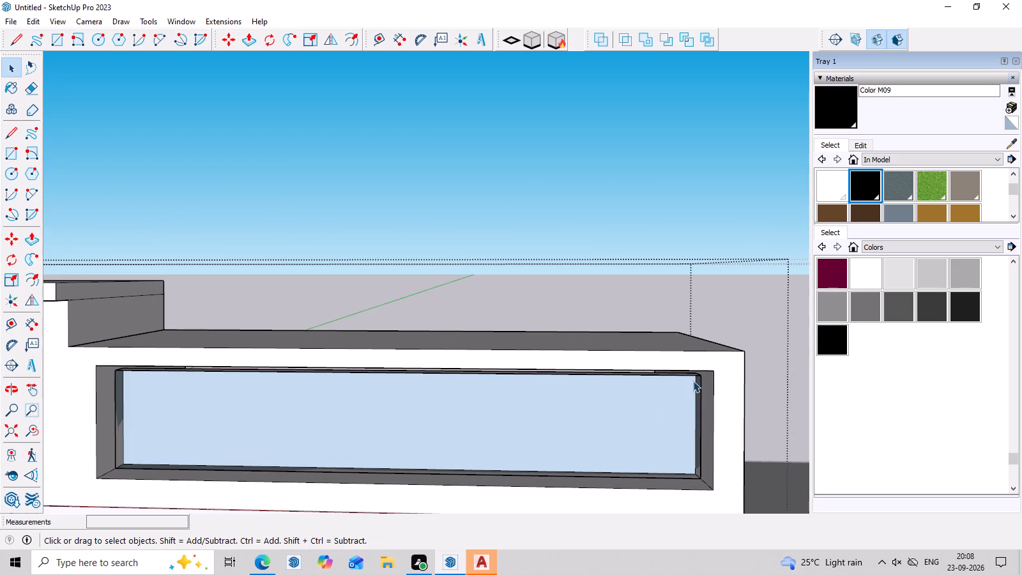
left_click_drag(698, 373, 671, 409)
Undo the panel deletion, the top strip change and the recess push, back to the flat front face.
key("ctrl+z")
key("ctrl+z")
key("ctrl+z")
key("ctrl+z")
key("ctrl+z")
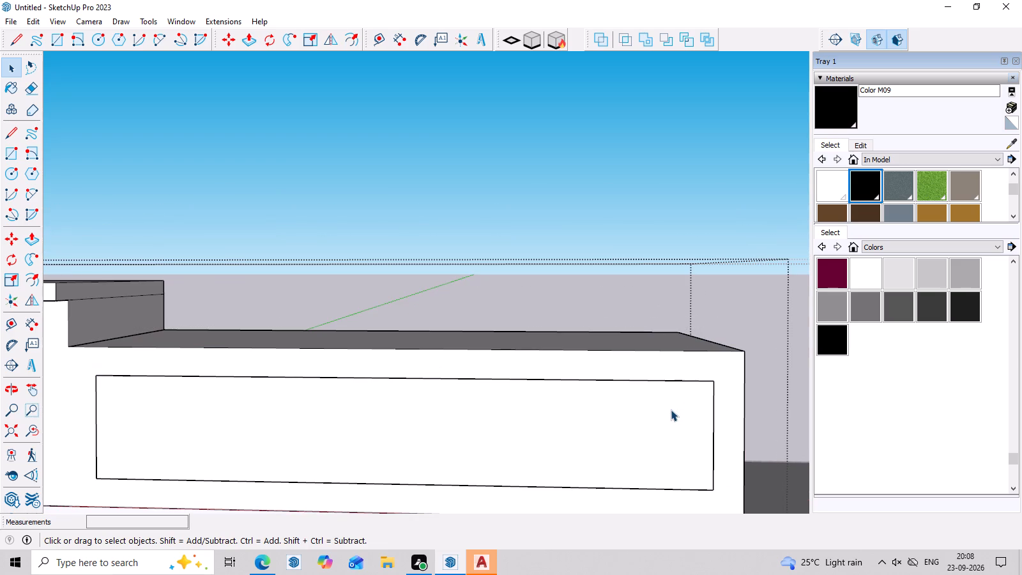
Select the inset rectangle's face on the block's front.
middle_click_drag(433, 457, 432, 424)
scroll(427, 386, "up", 3)
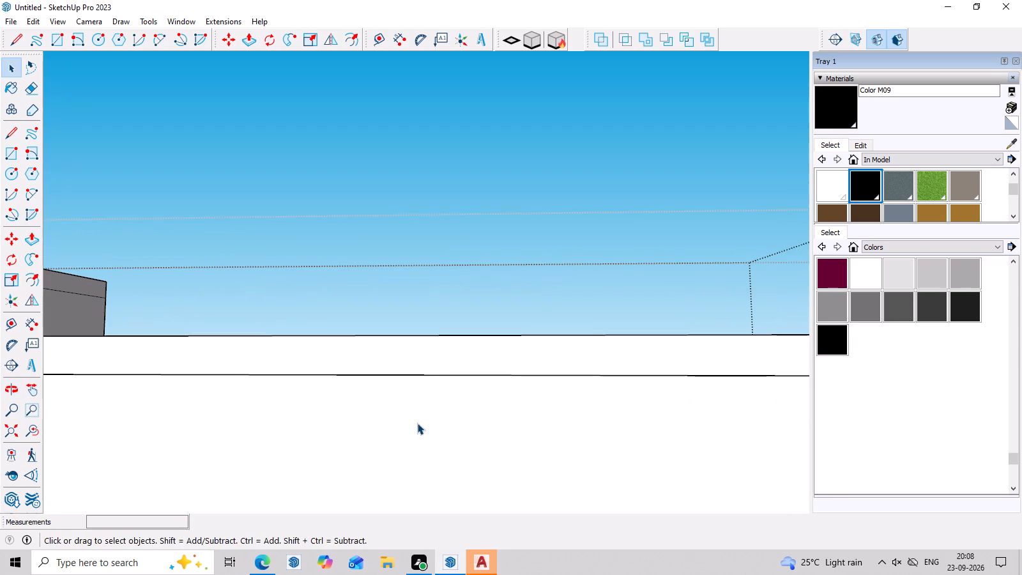
left_click(417, 424)
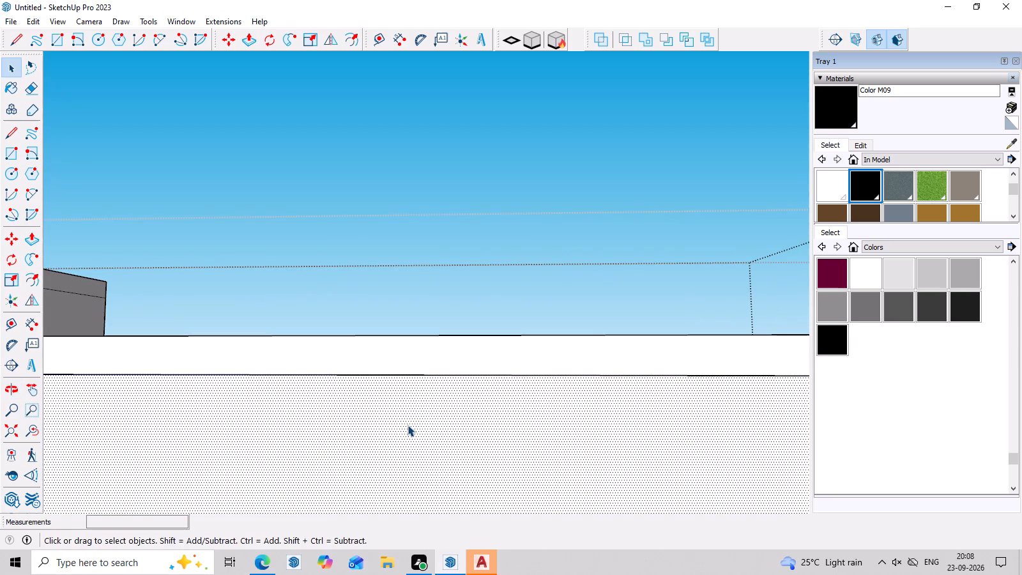
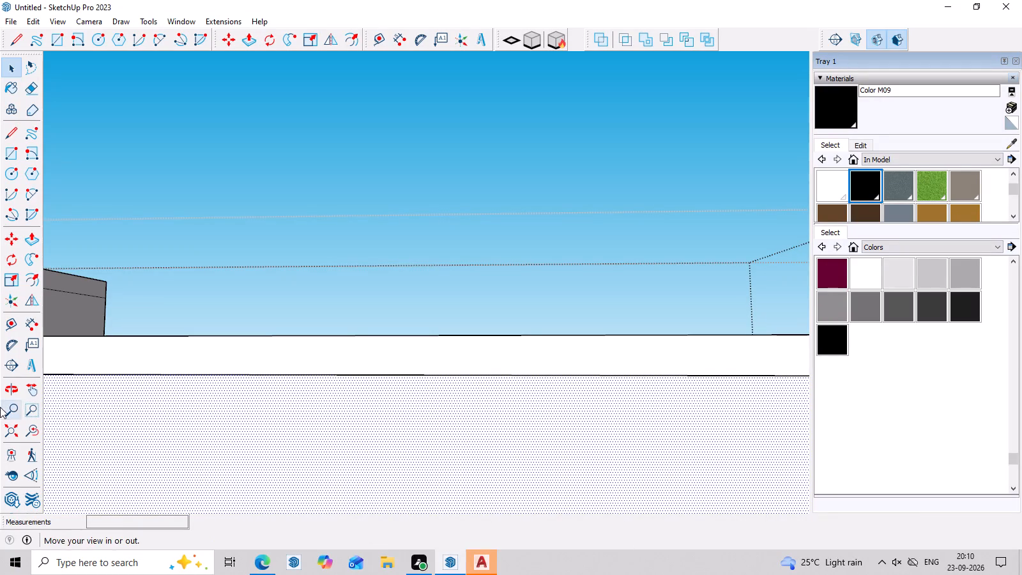
Push the inset rectangle on the long block's front face inward to start a recess.
scroll(0, 410, "down", 2)
scroll(190, 301, "down", 13)
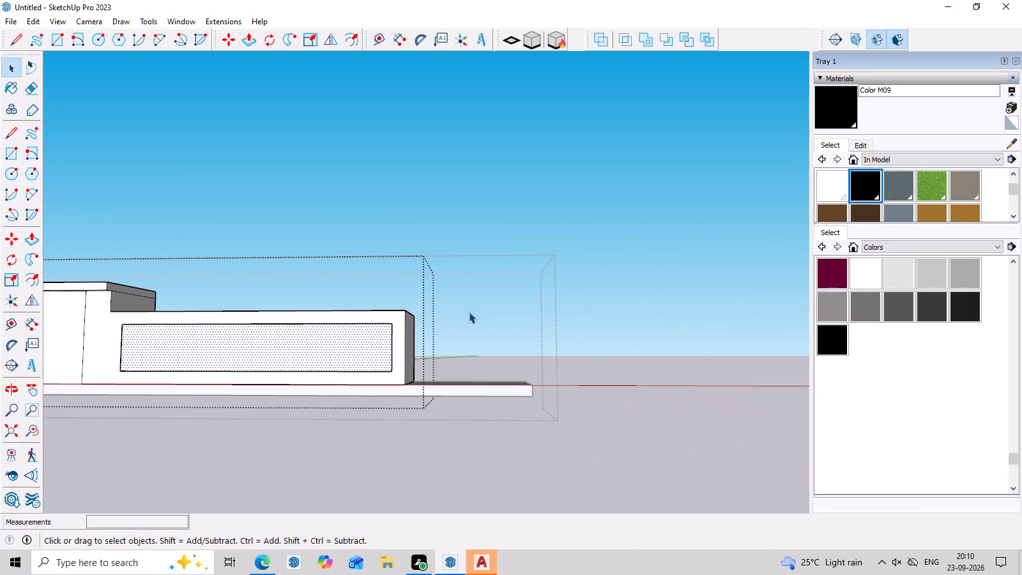
middle_click_drag(470, 315, 470, 352)
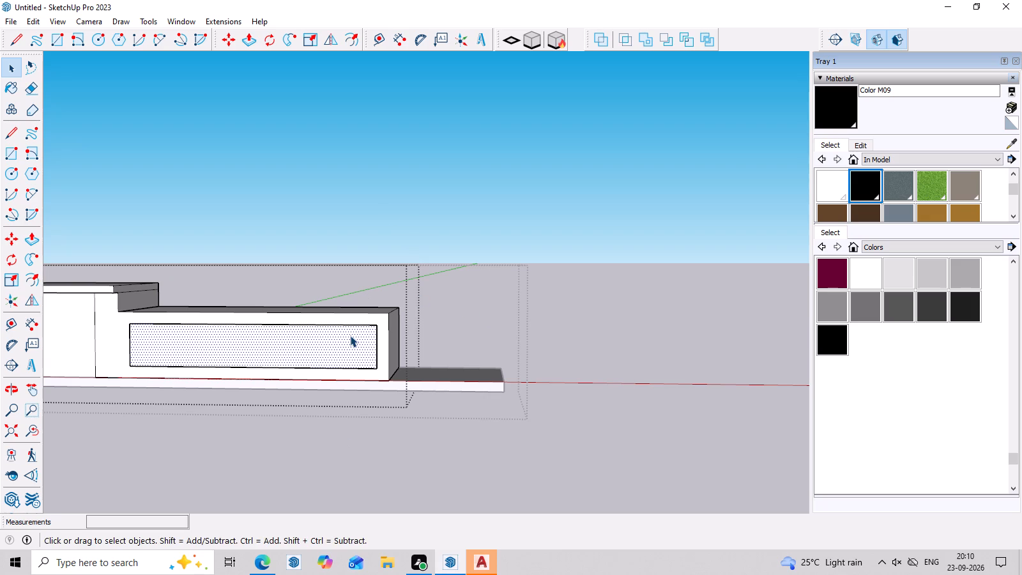
left_click(305, 358)
key("p")
left_click(324, 346)
middle_click_drag(408, 287, 372, 452)
scroll(373, 446, "down", 1)
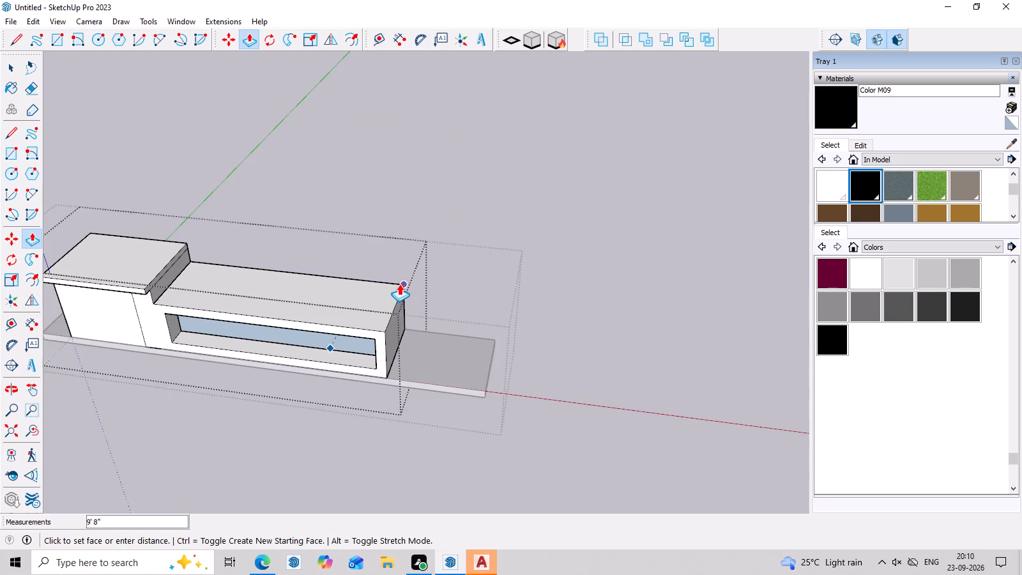
scroll(399, 284, "up", 3)
left_click(399, 284)
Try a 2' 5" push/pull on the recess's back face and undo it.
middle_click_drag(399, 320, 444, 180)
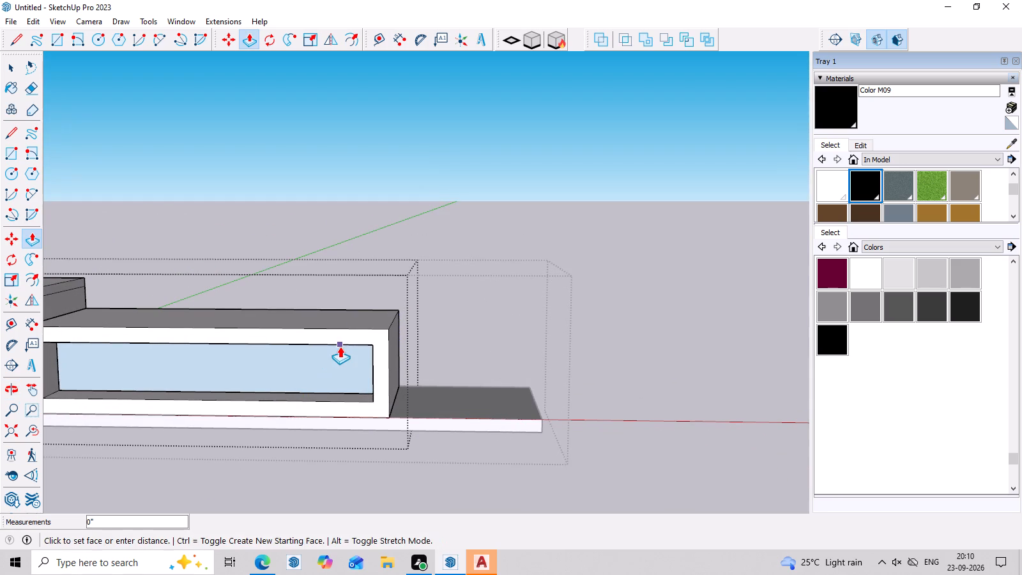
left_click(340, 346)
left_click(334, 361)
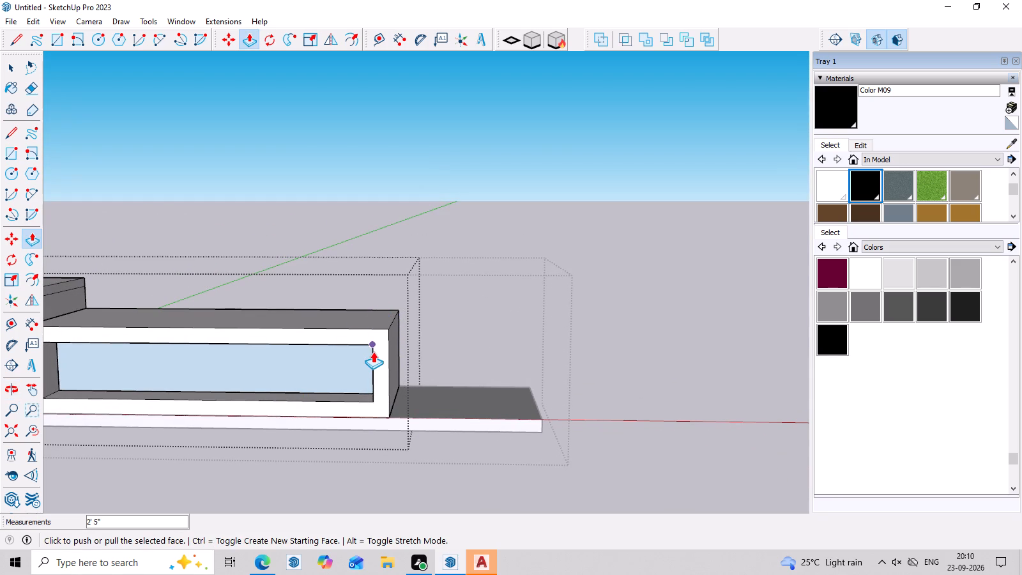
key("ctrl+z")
Push the recess's back face in 7' 3" to the block's rear, cutting an opening right through.
left_click(352, 369)
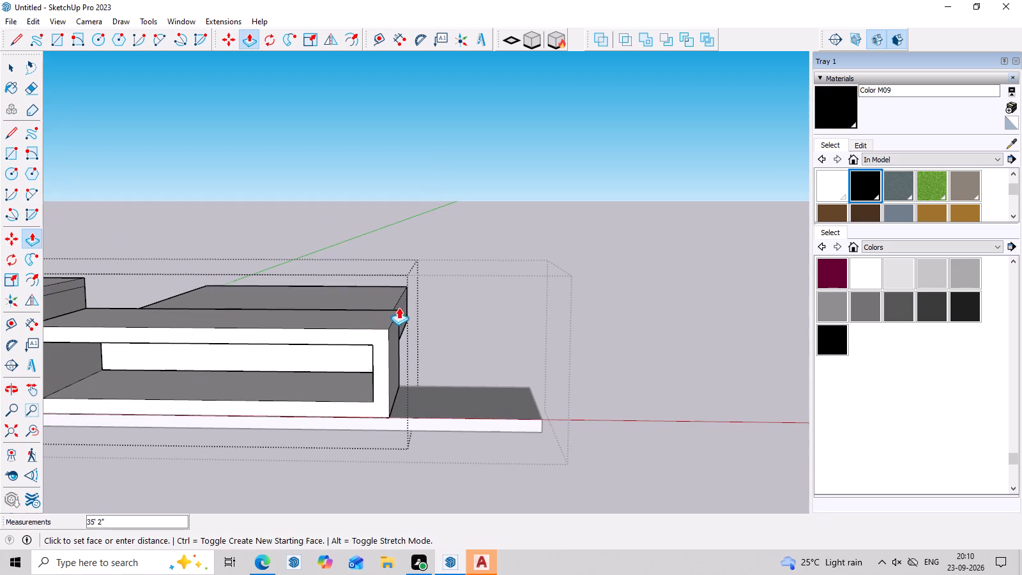
left_click(399, 307)
middle_click_drag(420, 373, 447, 295)
scroll(446, 300, "down", 9)
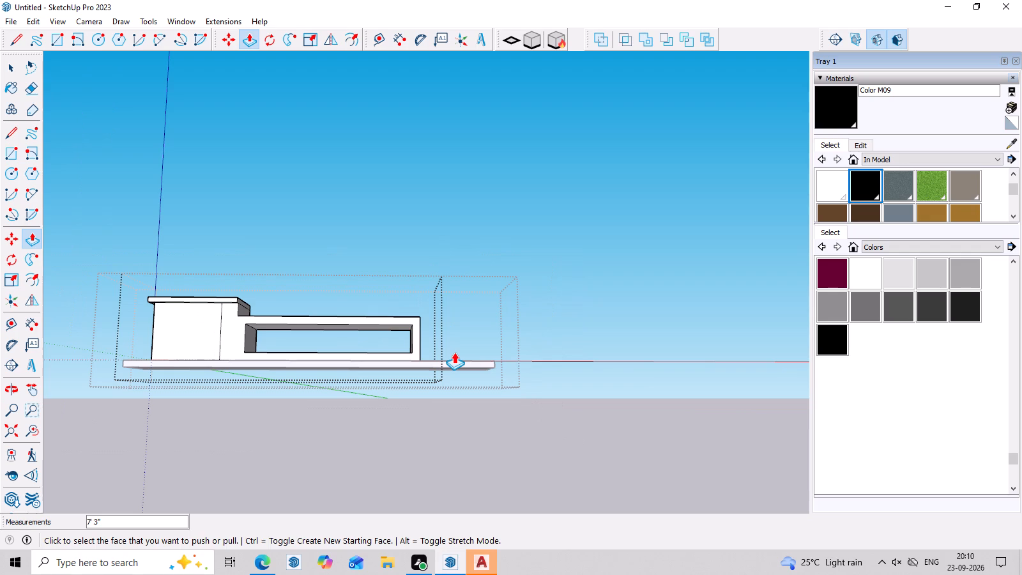
middle_click_drag(535, 180, 530, 282)
scroll(390, 317, "up", 3)
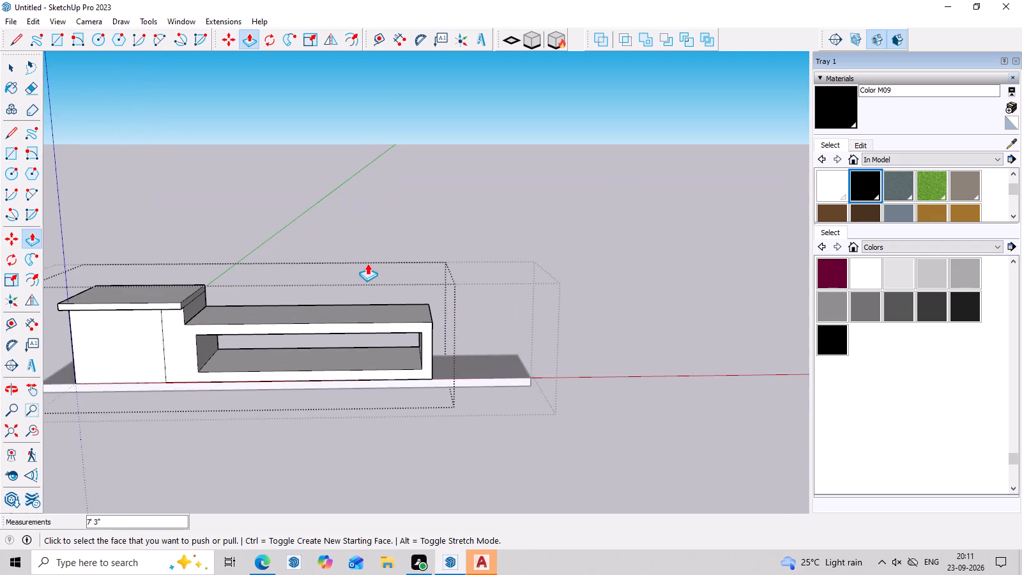
scroll(367, 262, "up", 1)
middle_click_drag(313, 440, 327, 361)
key("space")
Push the underside of the opening's top strip up 6" to thin the strip.
middle_click_drag(323, 323, 330, 293)
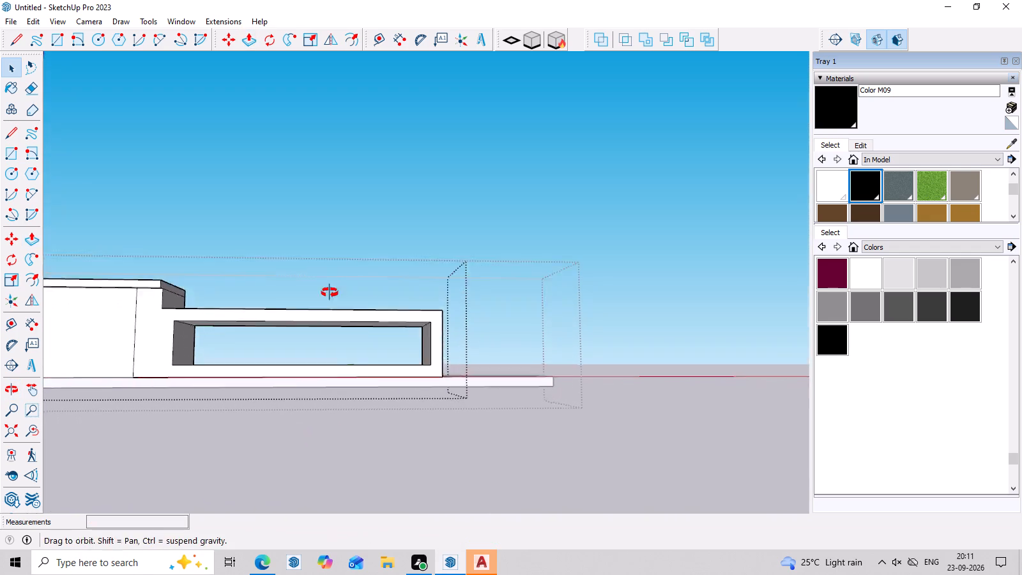
middle_click_drag(330, 293, 340, 229)
scroll(328, 268, "up", 4)
left_click(326, 316)
left_click(324, 319)
scroll(326, 319, "up", 2)
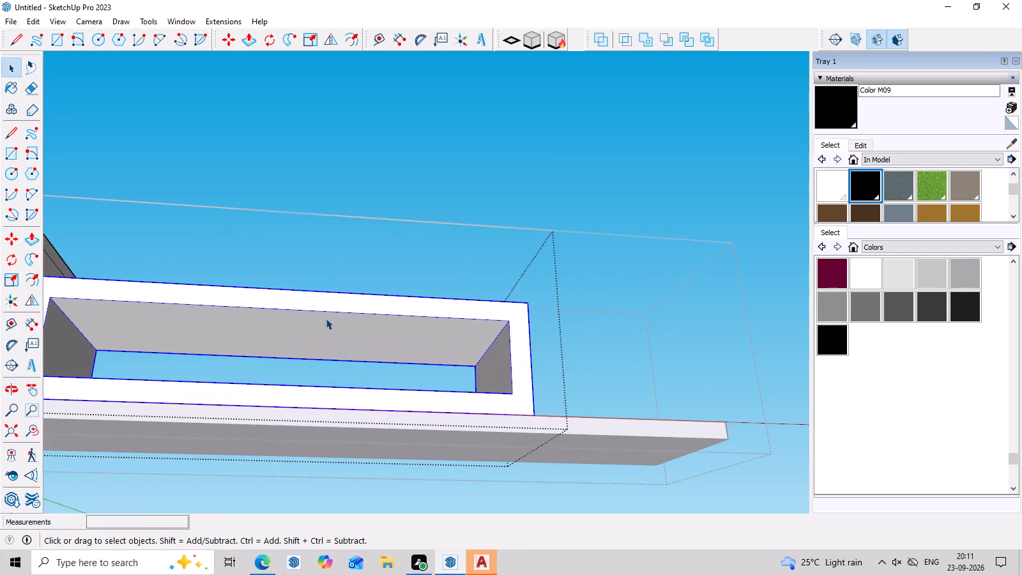
triple_click(326, 318)
scroll(335, 325, "up", 1)
left_click(335, 325)
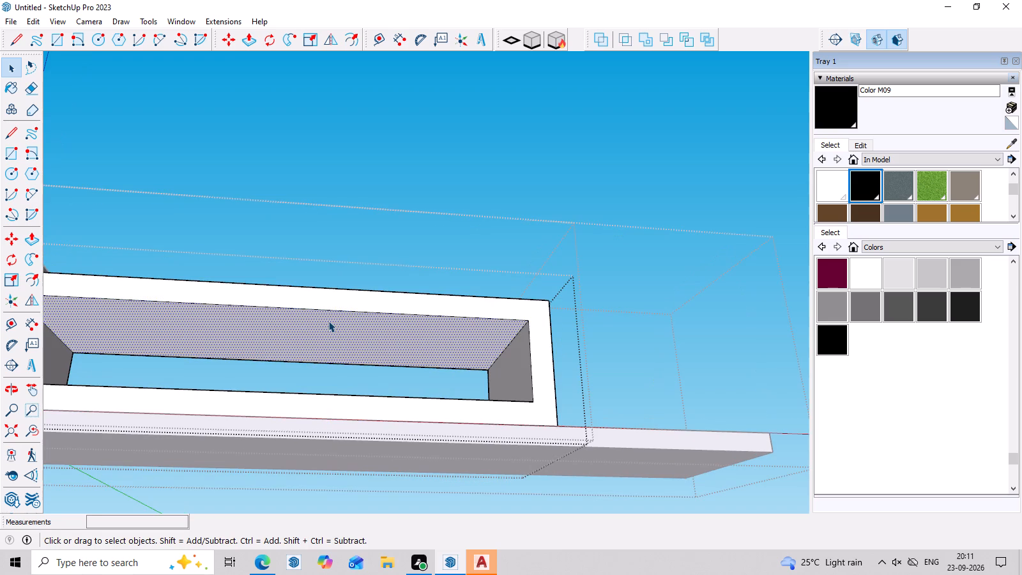
key("p")
left_click(328, 321)
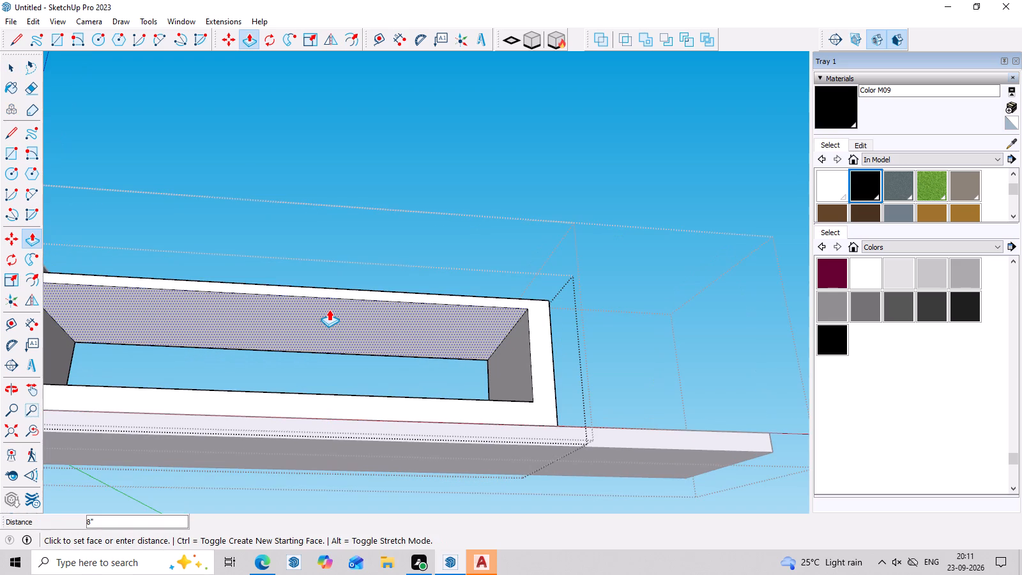
left_click(329, 312)
Push the opening's floor face down to thin the frame's bottom strip, and clear the selection.
middle_click_drag(351, 364, 332, 535)
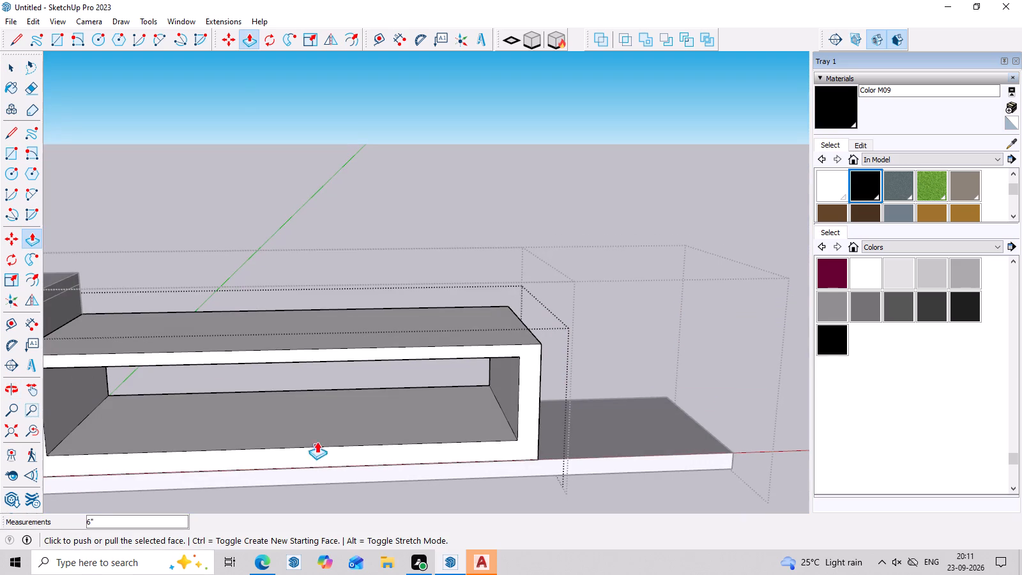
key("space")
double_click(316, 427)
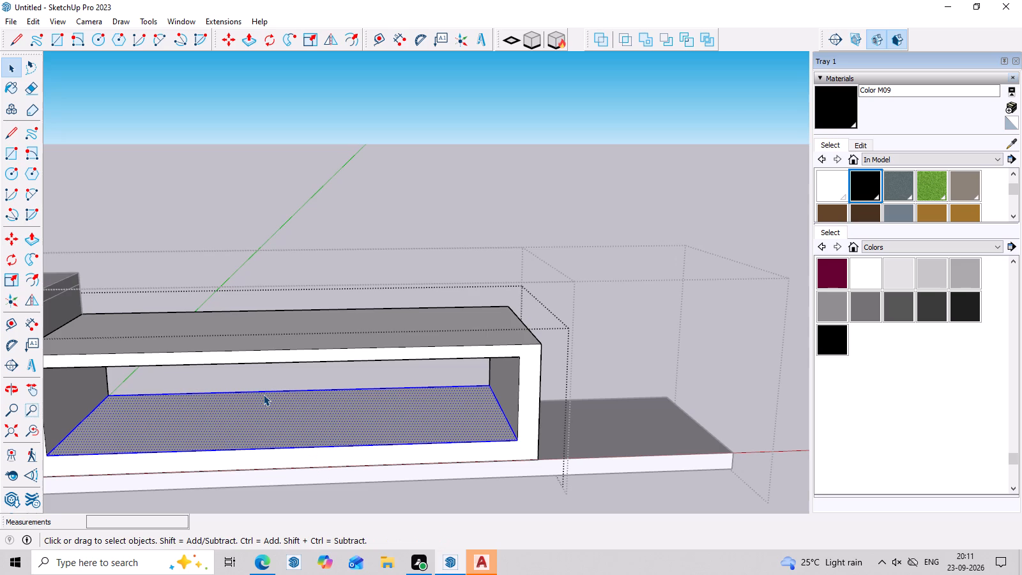
key("p")
left_click(261, 435)
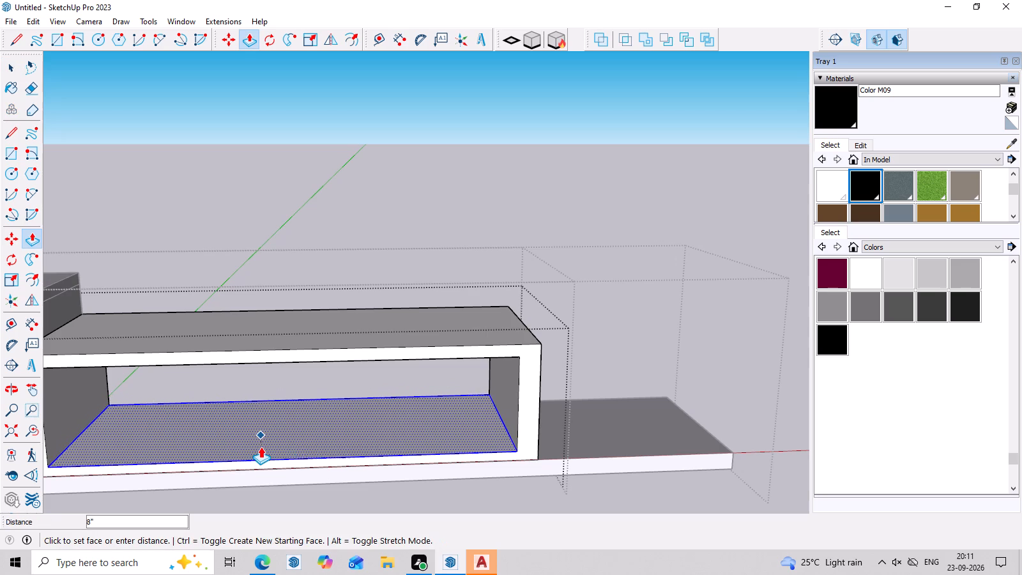
left_click(259, 440)
middle_click_drag(340, 472, 368, 395)
scroll(370, 395, "down", 6)
middle_click_drag(508, 456, 454, 473)
key("space")
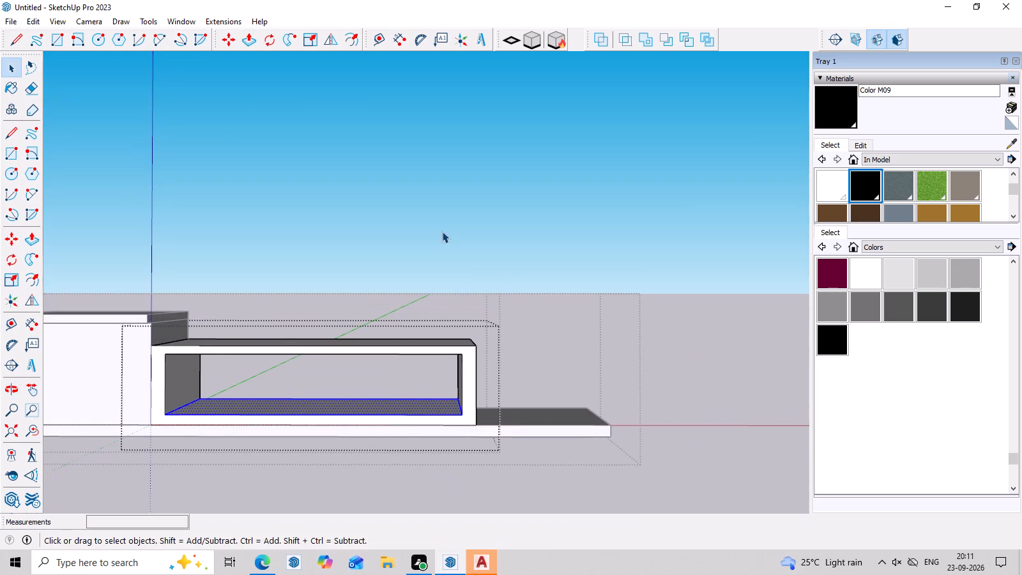
left_click(442, 231)
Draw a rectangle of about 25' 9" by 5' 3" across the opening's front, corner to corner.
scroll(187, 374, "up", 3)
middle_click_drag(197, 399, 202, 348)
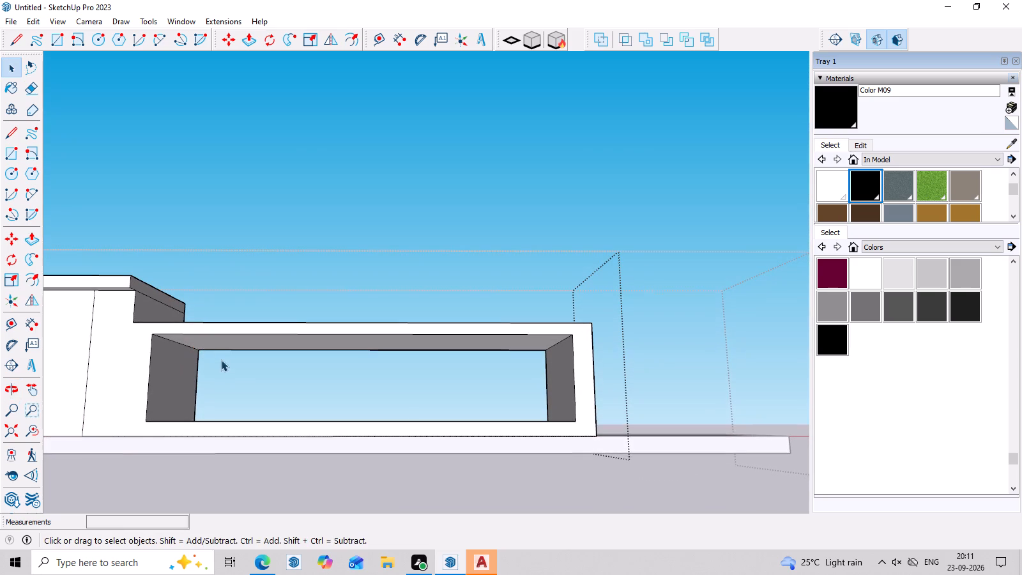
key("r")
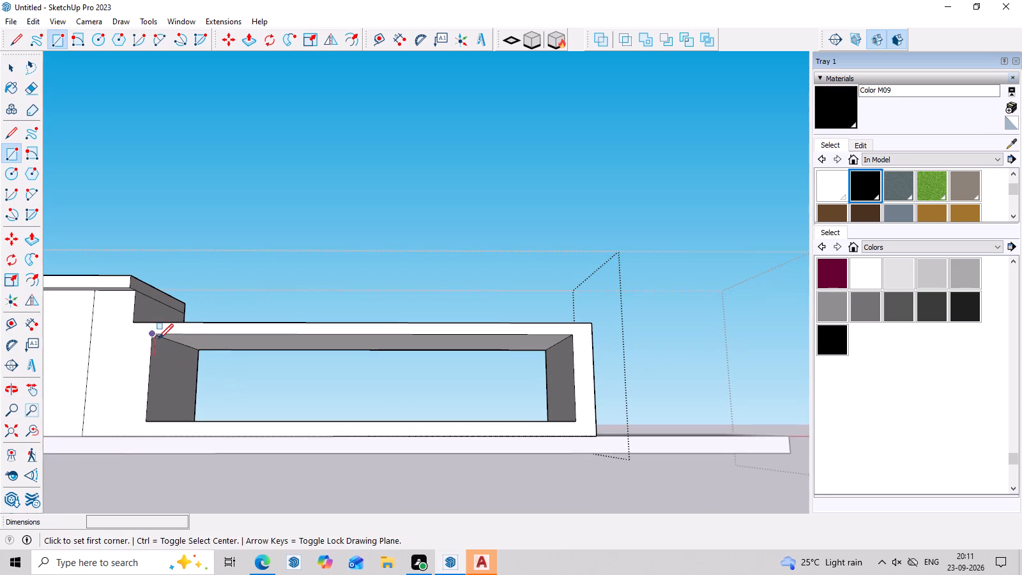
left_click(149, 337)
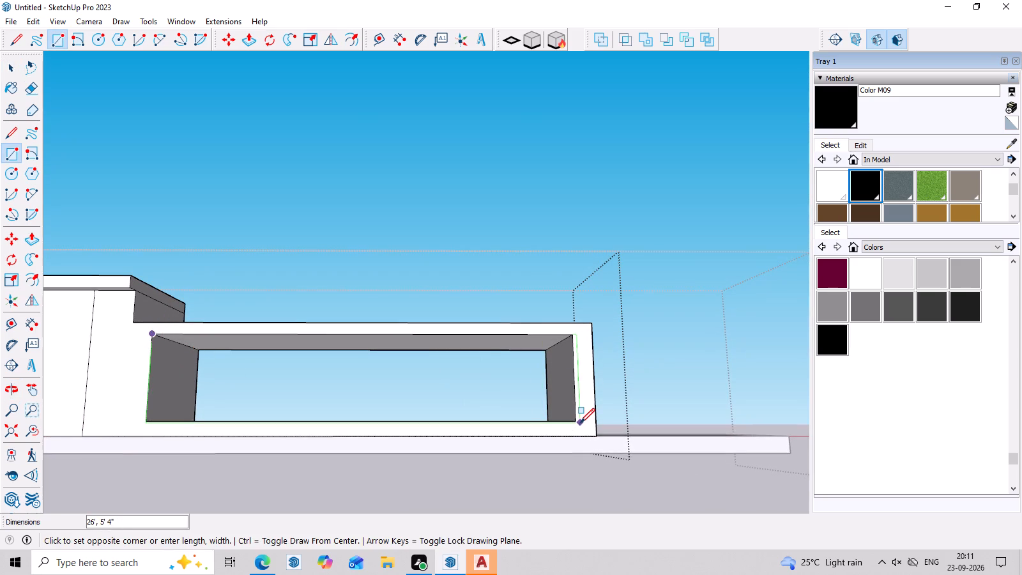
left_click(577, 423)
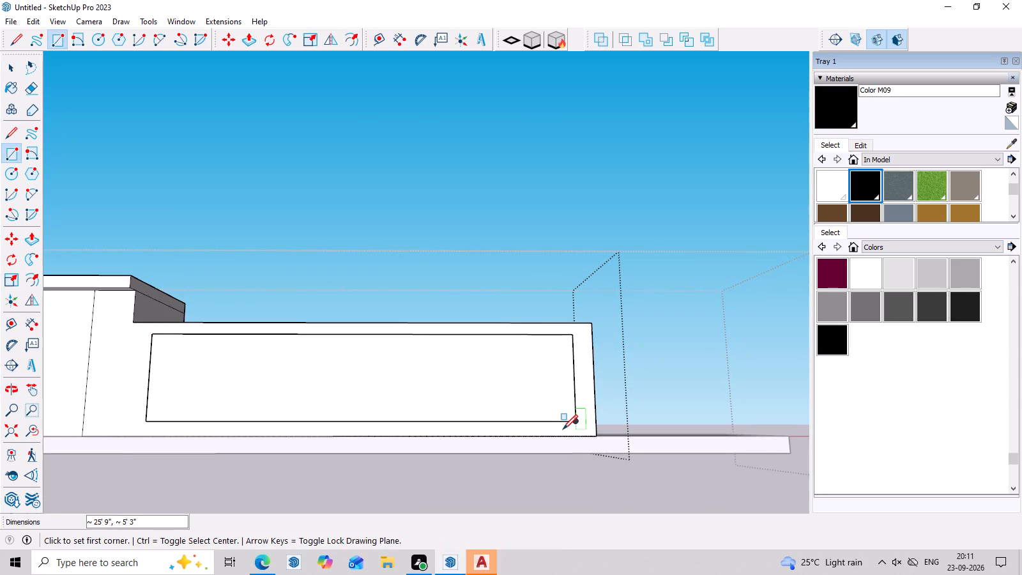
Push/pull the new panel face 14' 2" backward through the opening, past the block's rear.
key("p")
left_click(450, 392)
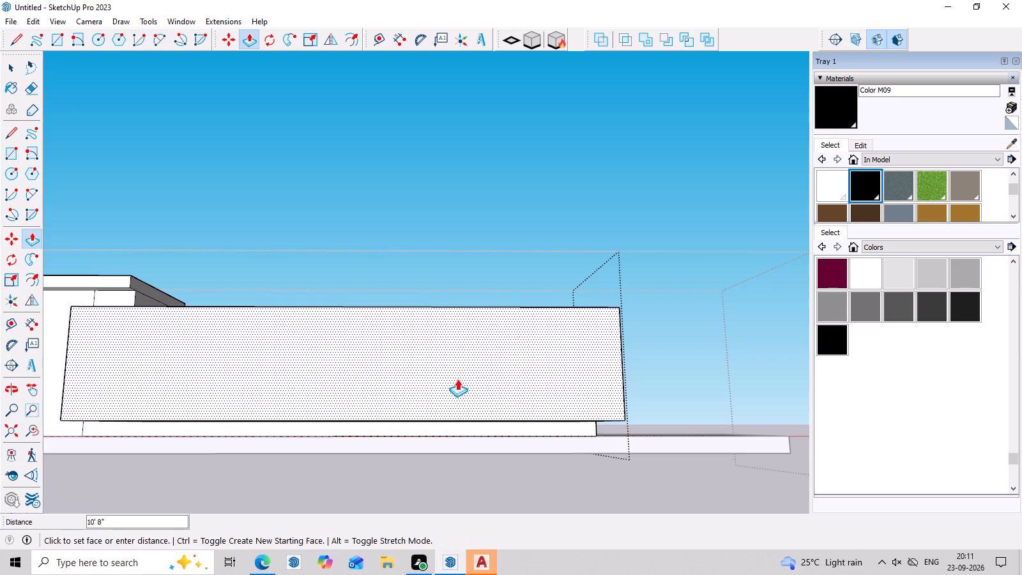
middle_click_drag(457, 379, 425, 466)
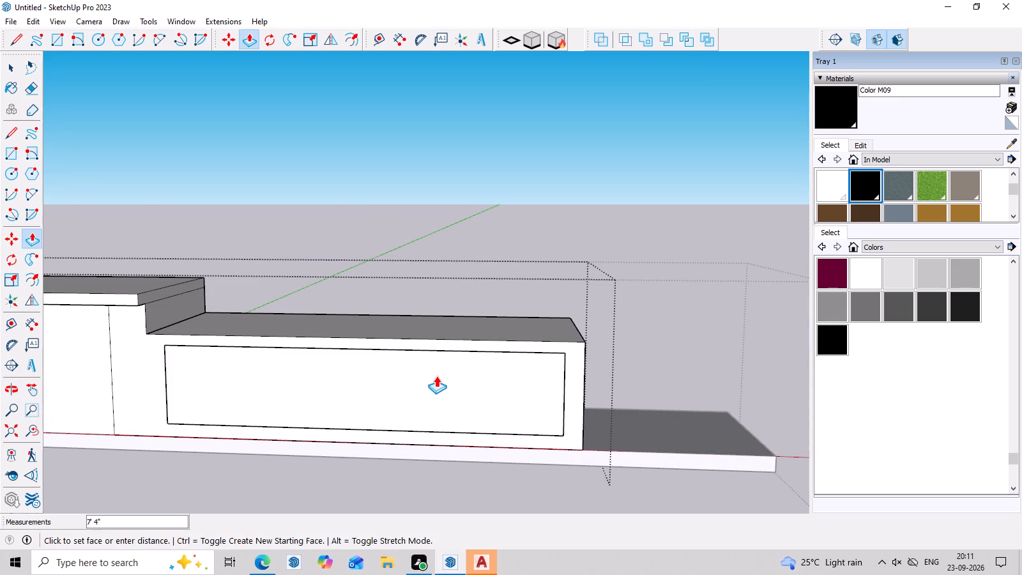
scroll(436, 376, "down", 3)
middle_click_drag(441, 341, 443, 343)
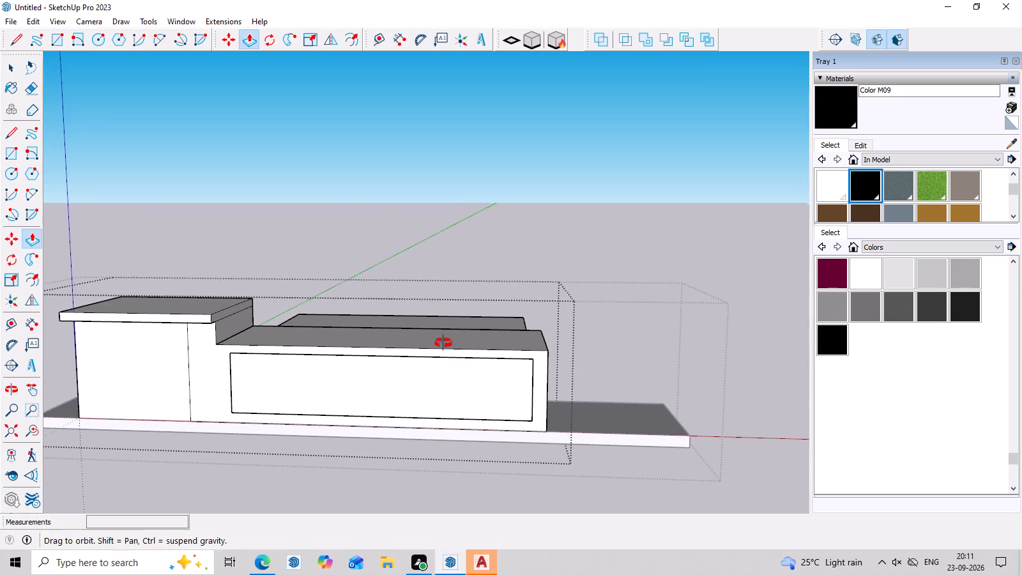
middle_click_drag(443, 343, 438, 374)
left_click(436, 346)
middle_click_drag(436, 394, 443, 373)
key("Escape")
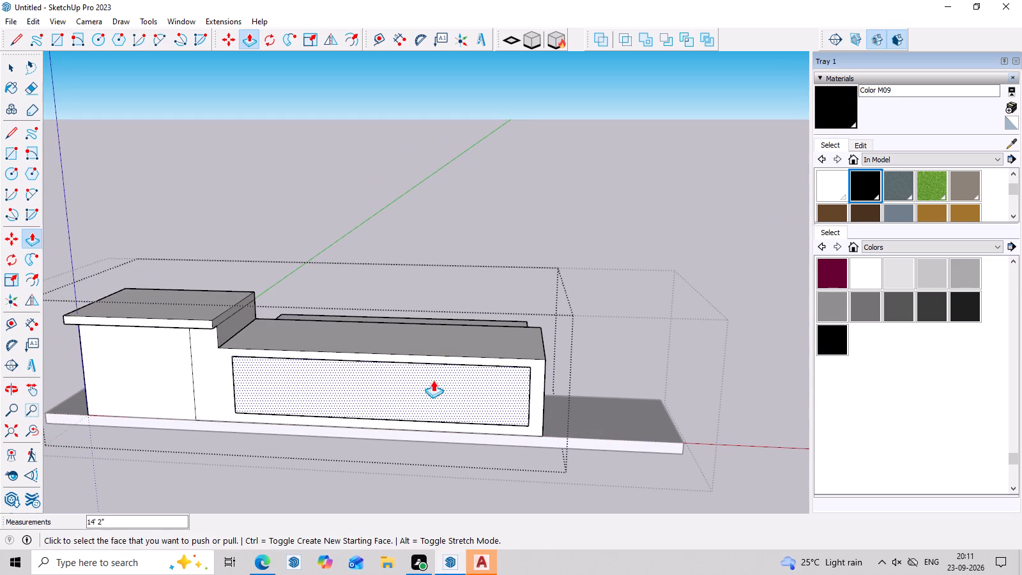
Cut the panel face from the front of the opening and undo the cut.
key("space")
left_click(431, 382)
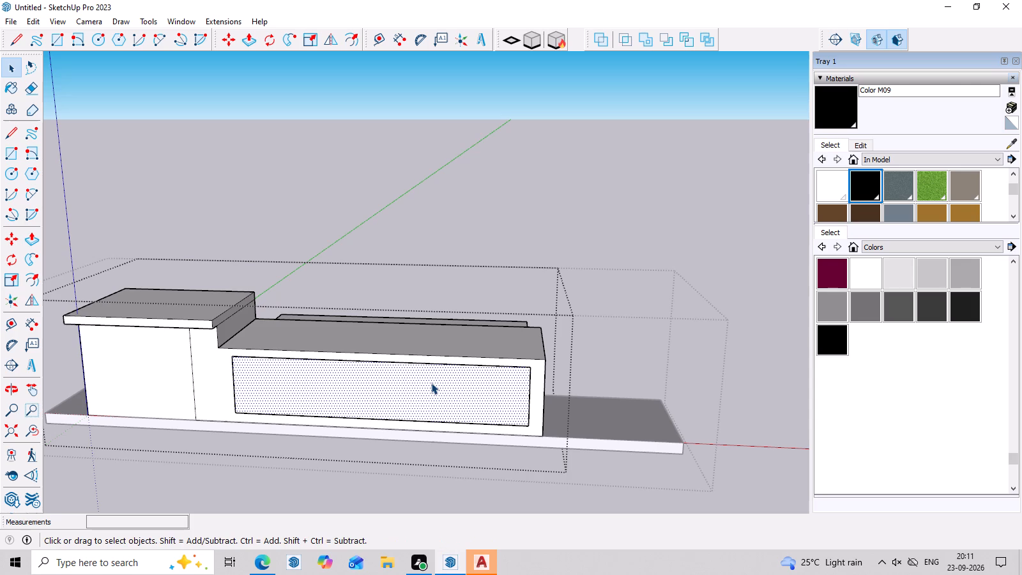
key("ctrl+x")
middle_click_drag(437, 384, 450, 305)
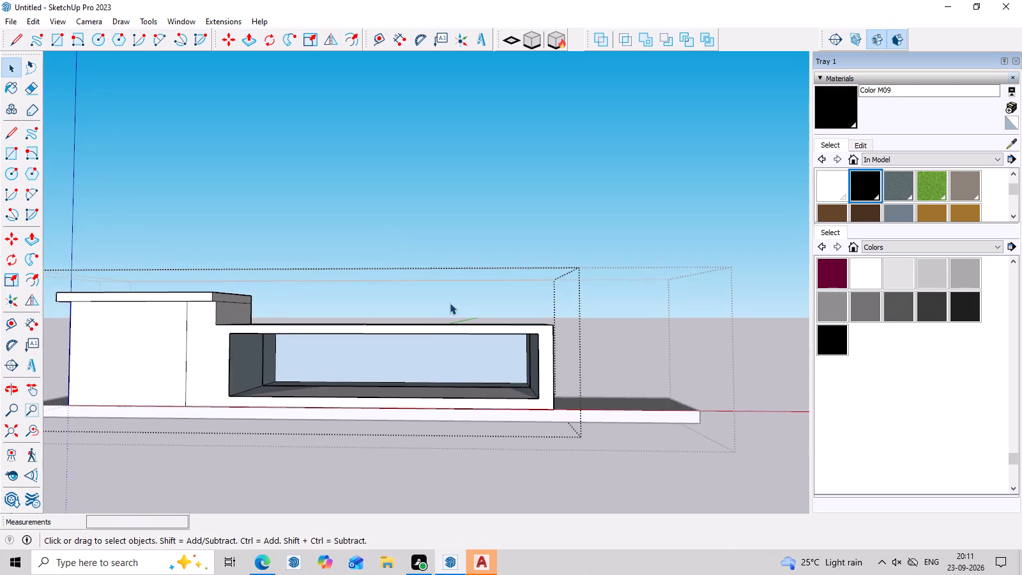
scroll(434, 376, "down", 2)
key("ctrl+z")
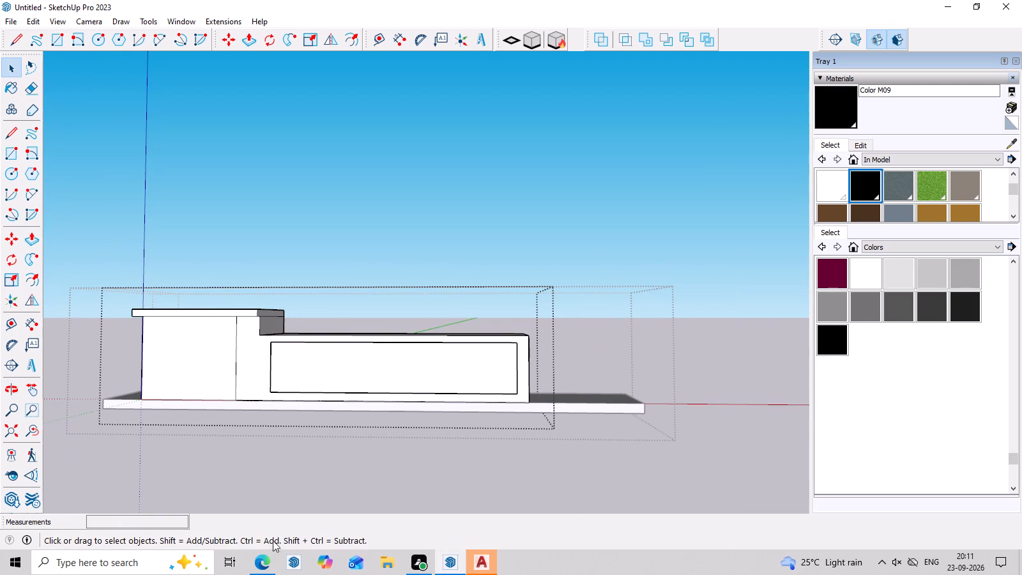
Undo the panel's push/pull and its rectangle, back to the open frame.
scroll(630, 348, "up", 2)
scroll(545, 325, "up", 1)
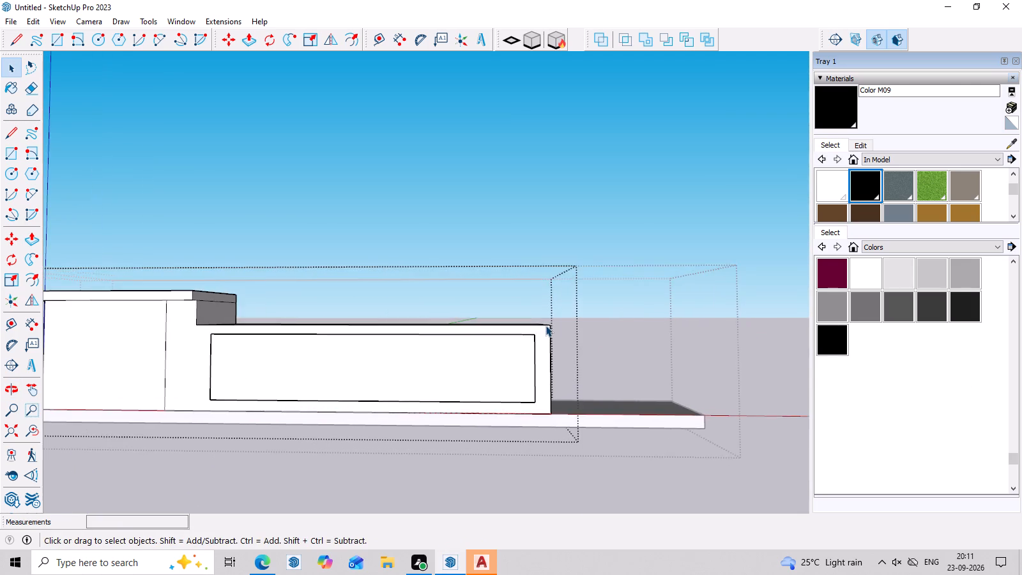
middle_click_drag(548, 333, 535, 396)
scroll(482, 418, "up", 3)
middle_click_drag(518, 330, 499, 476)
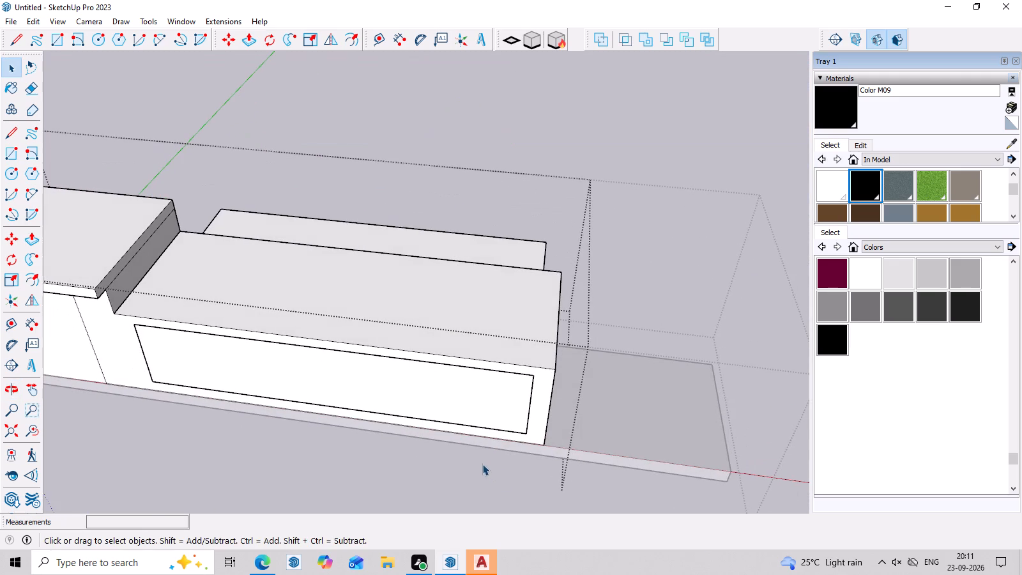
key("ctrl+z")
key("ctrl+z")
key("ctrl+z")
Draw a rectangle of about 25' 9" by 5' 3" across the front of the long block's opening, corner to corner.
middle_click_drag(482, 437, 494, 406)
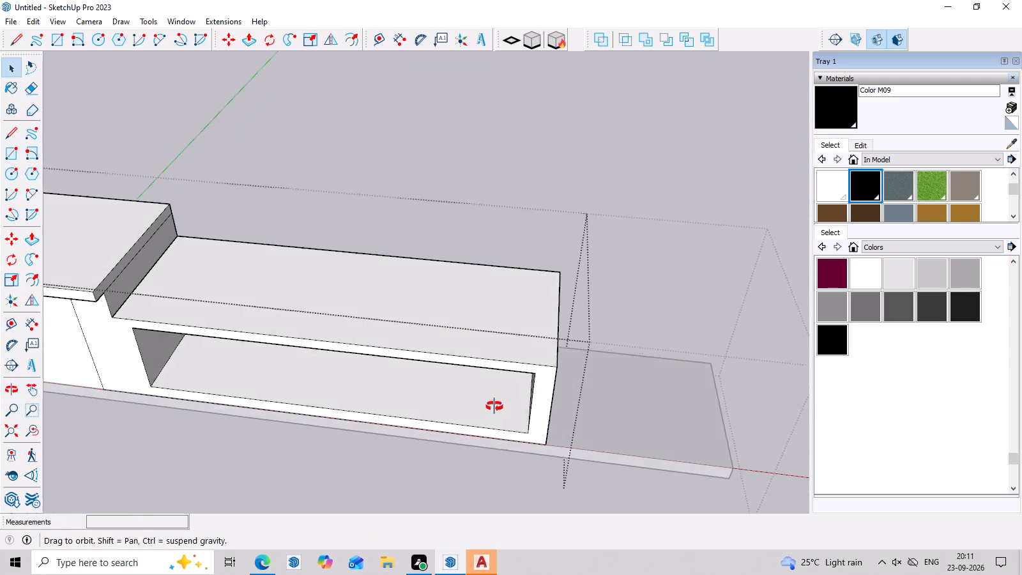
middle_click_drag(494, 406, 532, 226)
scroll(496, 368, "up", 4)
middle_click_drag(501, 400, 510, 373)
scroll(510, 372, "down", 7)
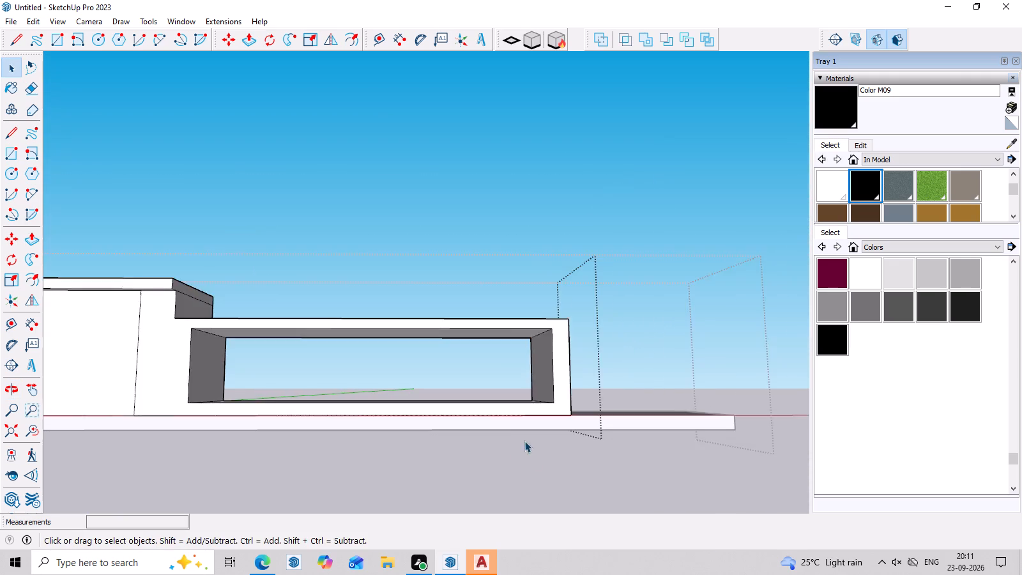
middle_click_drag(526, 445, 492, 509)
scroll(190, 426, "up", 3)
scroll(225, 385, "up", 2)
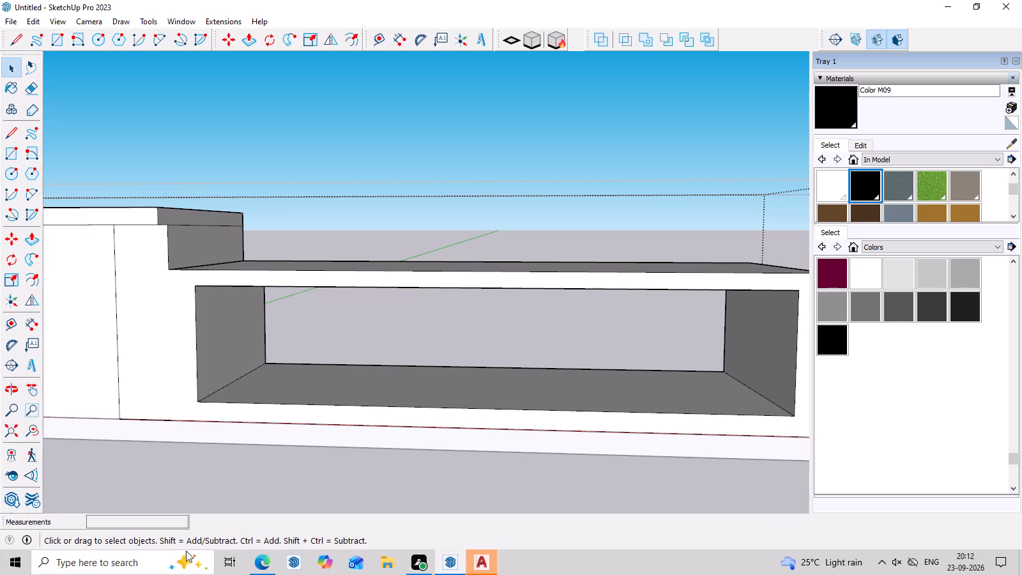
key("r")
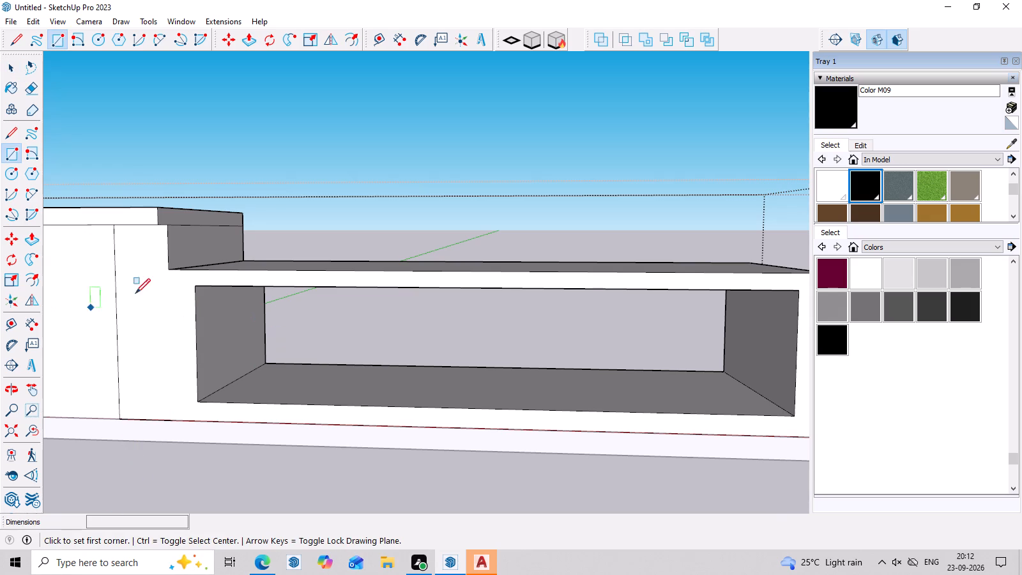
left_click(196, 286)
scroll(328, 370, "down", 5)
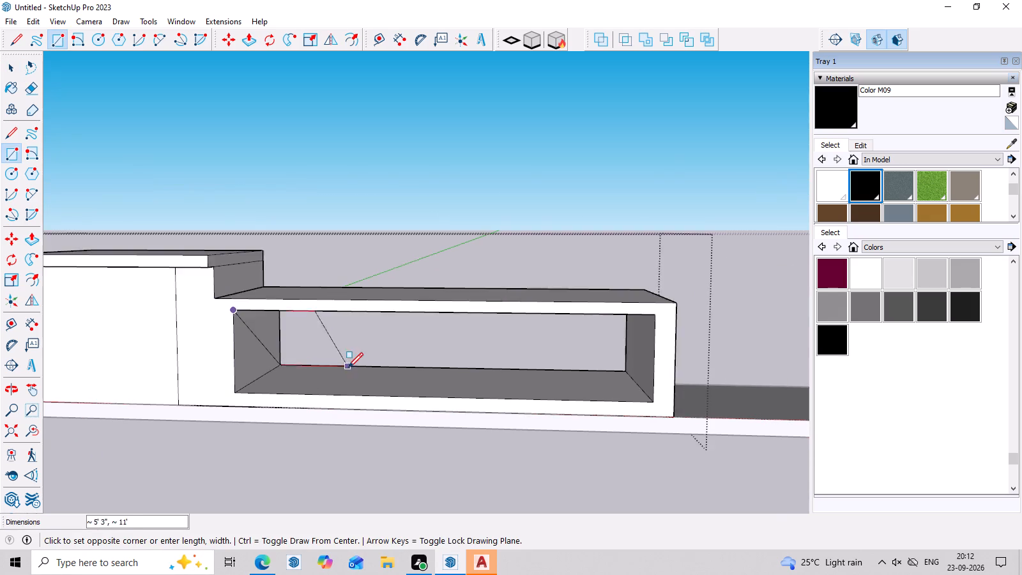
scroll(348, 367, "down", 1)
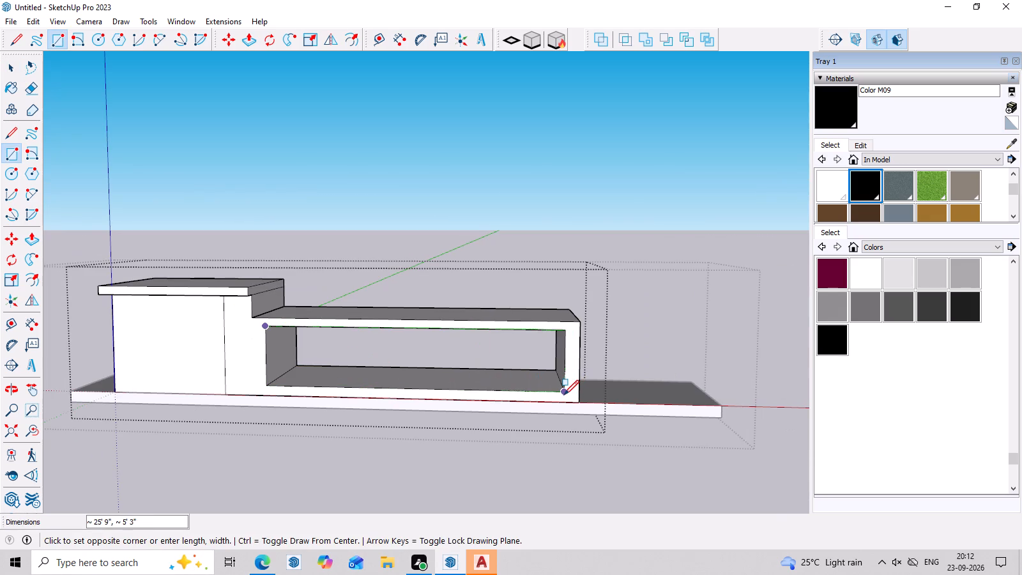
scroll(564, 395, "up", 2)
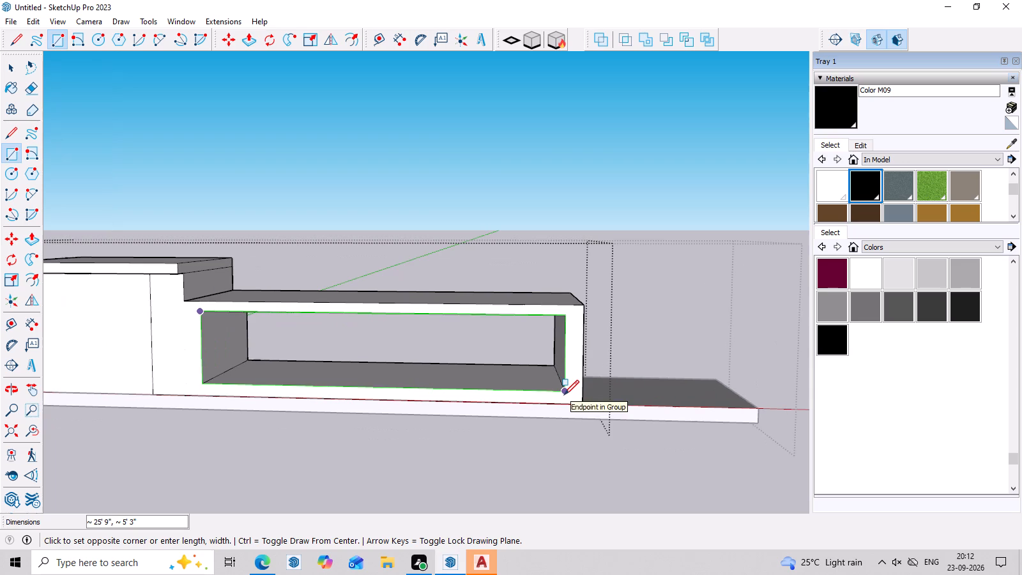
left_click(564, 395)
Push the new panel face back into the opening so that it sits recessed behind the frame.
middle_click_drag(562, 392, 561, 371)
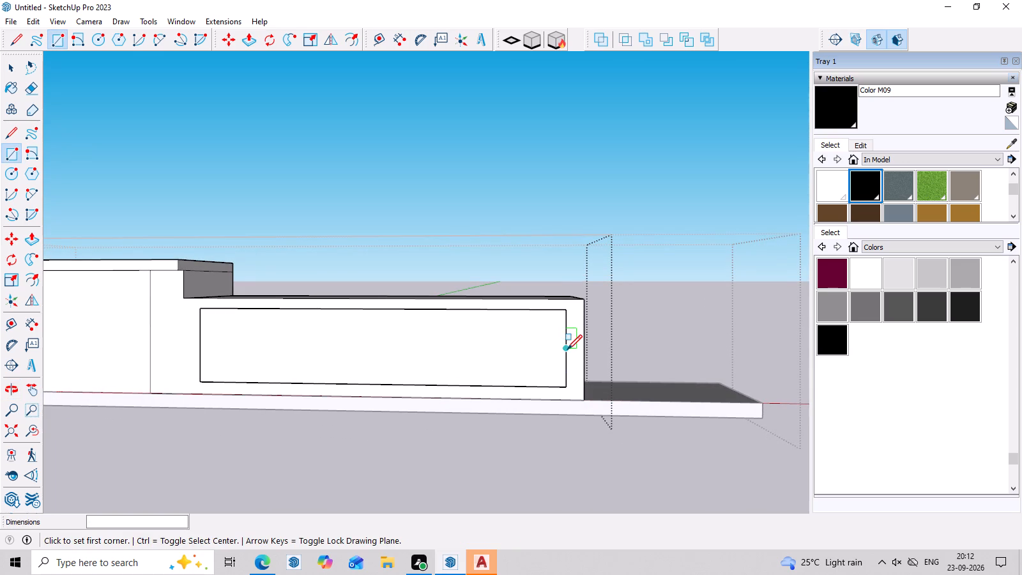
key("p")
left_click(536, 365)
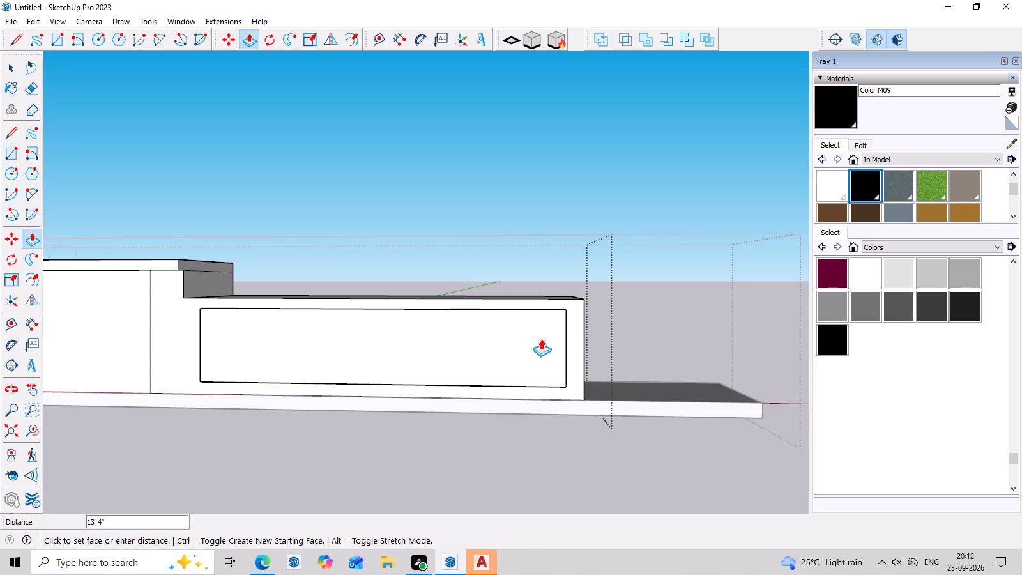
double_click(531, 356)
middle_click_drag(530, 352, 488, 434)
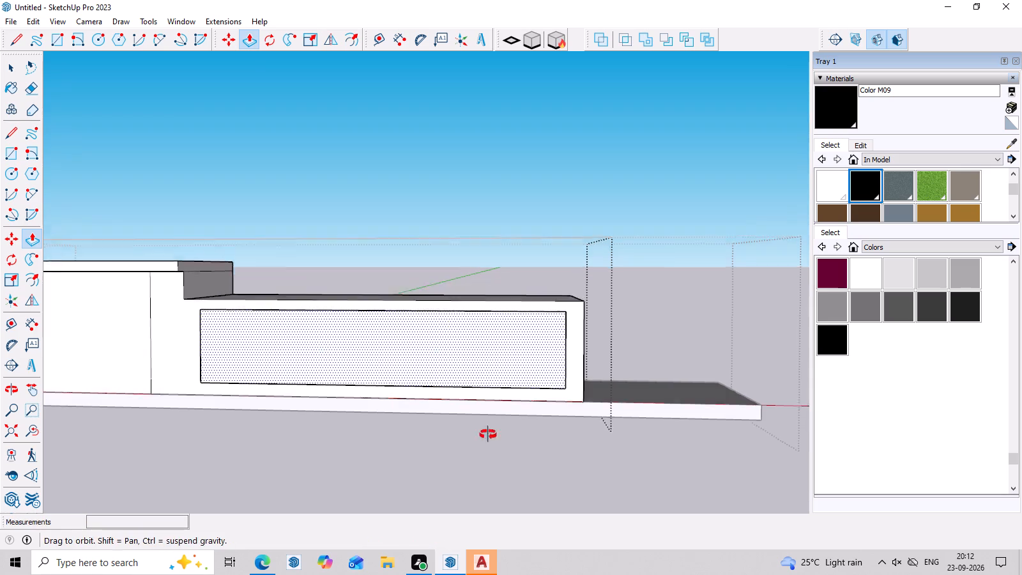
middle_click_drag(488, 434, 464, 475)
left_click(479, 394)
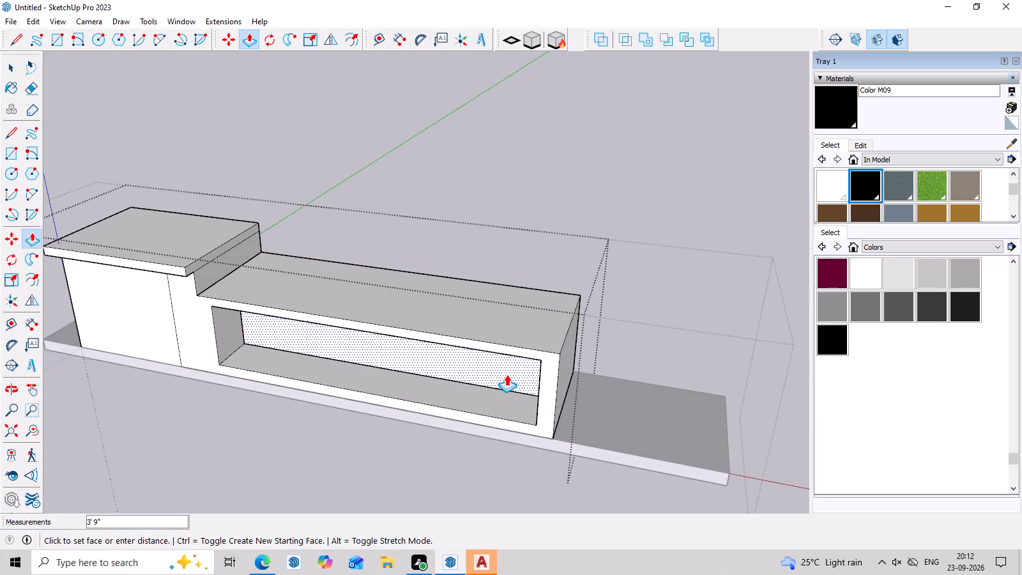
left_click(501, 390)
Group the recessed panel face together with its boundary edges.
middle_click_drag(439, 470, 471, 418)
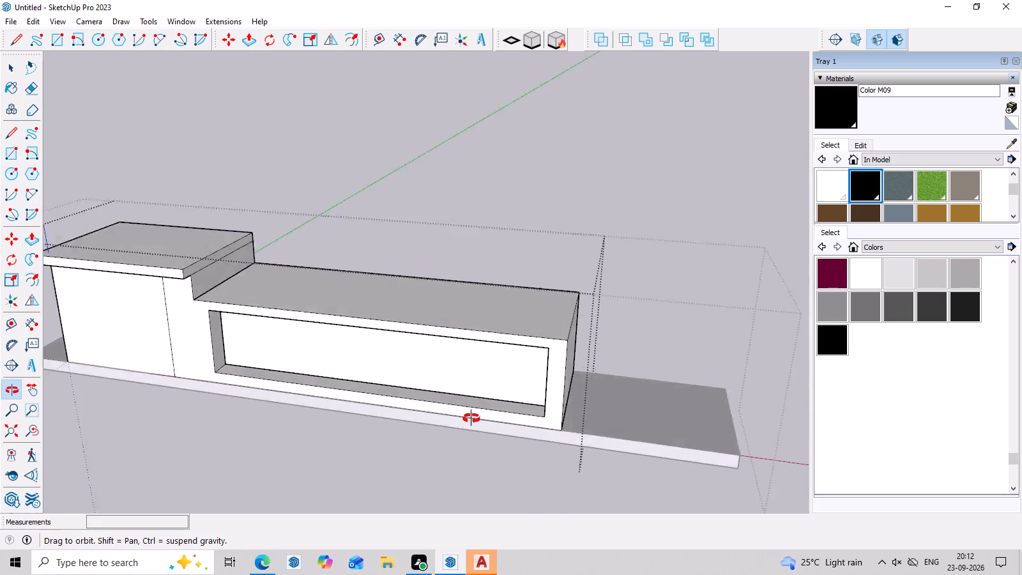
middle_click_drag(471, 418, 559, 219)
scroll(572, 263, "up", 4)
middle_click_drag(590, 196, 586, 291)
scroll(379, 302, "down", 3)
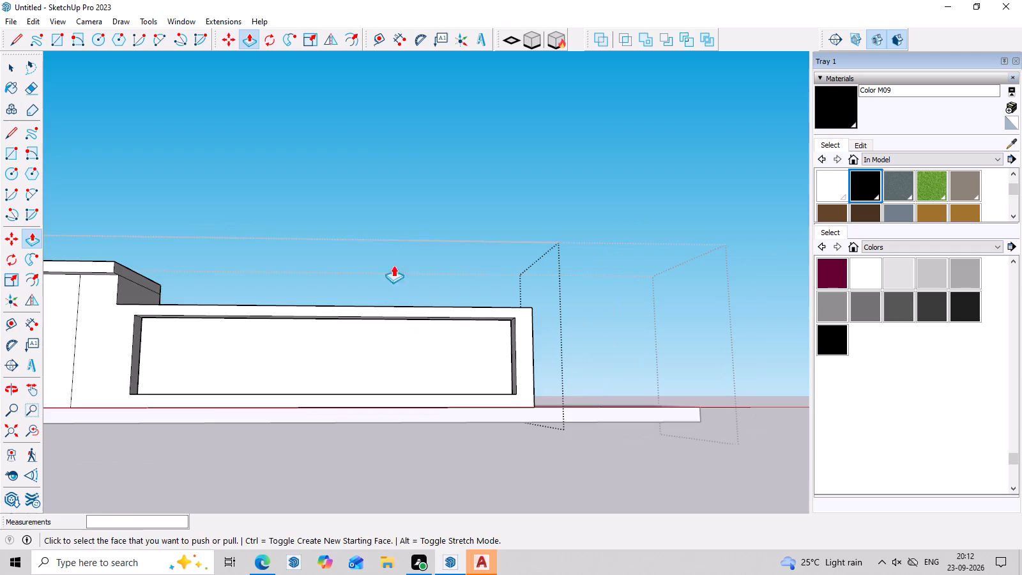
scroll(393, 265, "down", 5)
middle_click_drag(488, 388, 478, 413)
scroll(290, 344, "up", 7)
key("space")
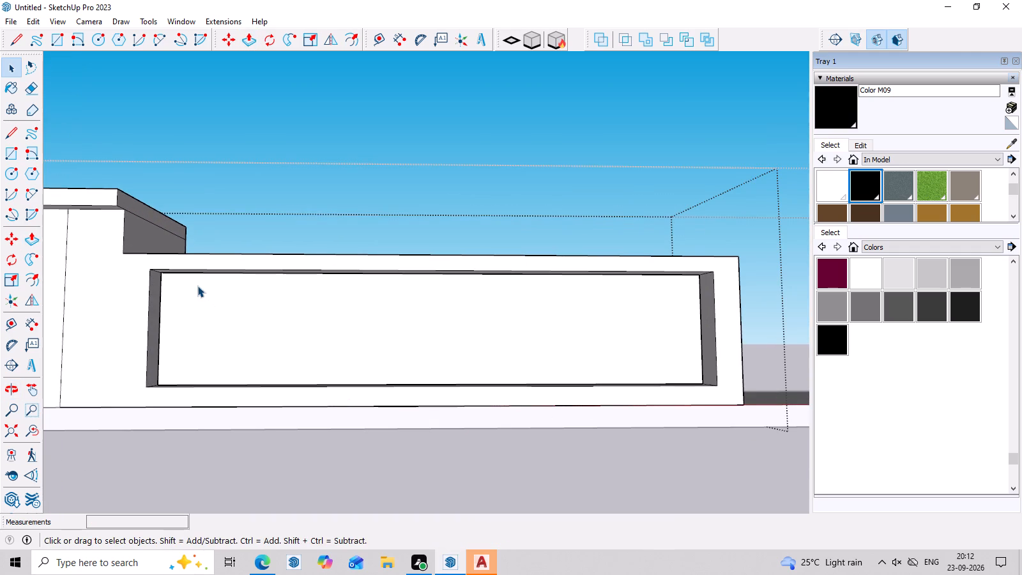
double_click(185, 285)
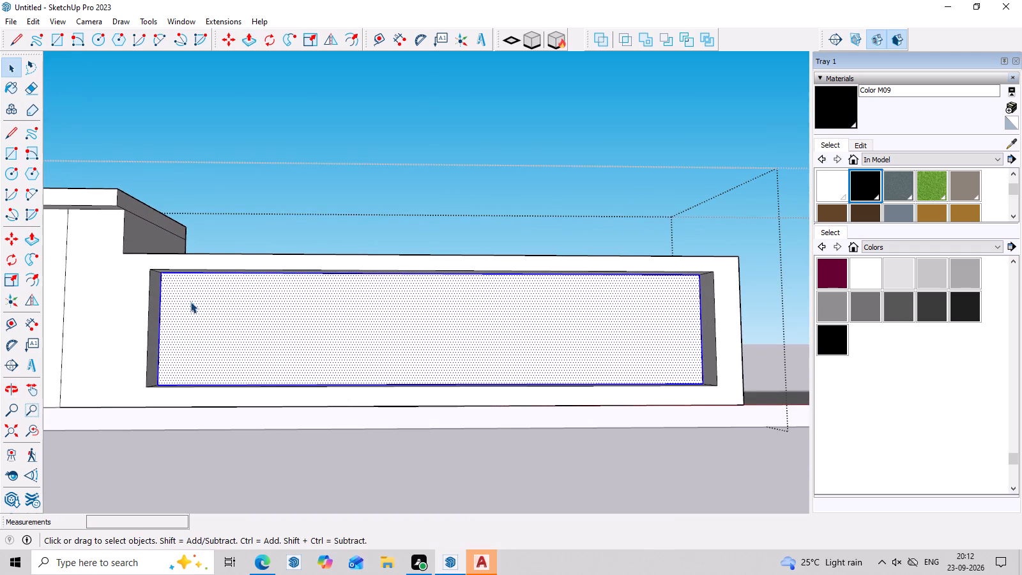
right_click(190, 302)
left_click(333, 110)
Inside the panel group, draw a full-height strip of about 5' 3" by 8" at the end nearest the taller block.
middle_click_drag(380, 324, 376, 386)
scroll(253, 358, "up", 3)
middle_click_drag(275, 358, 297, 262)
scroll(298, 262, "down", 12)
middle_click_drag(318, 411, 312, 480)
scroll(250, 307, "up", 7)
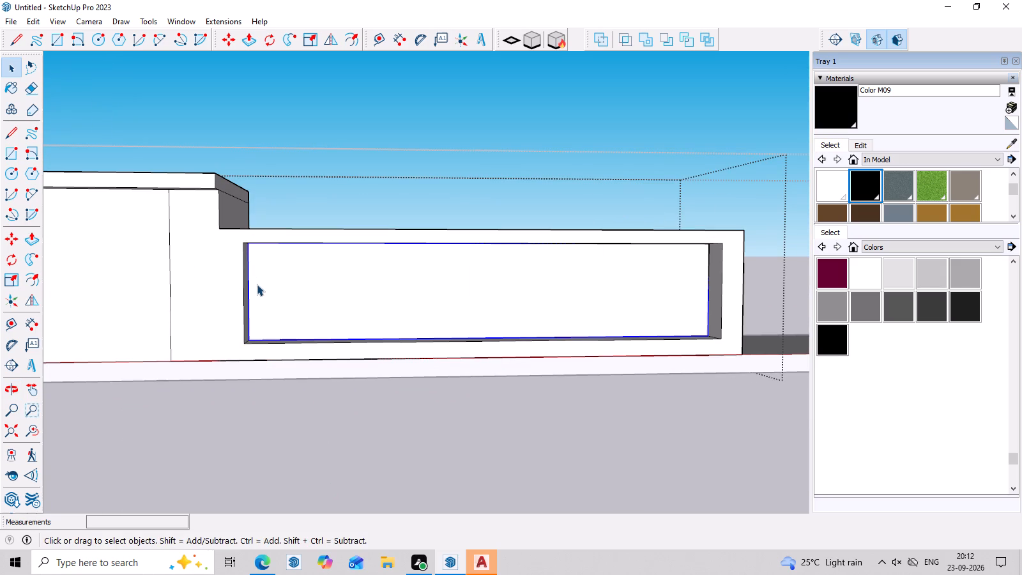
scroll(257, 284, "down", 6)
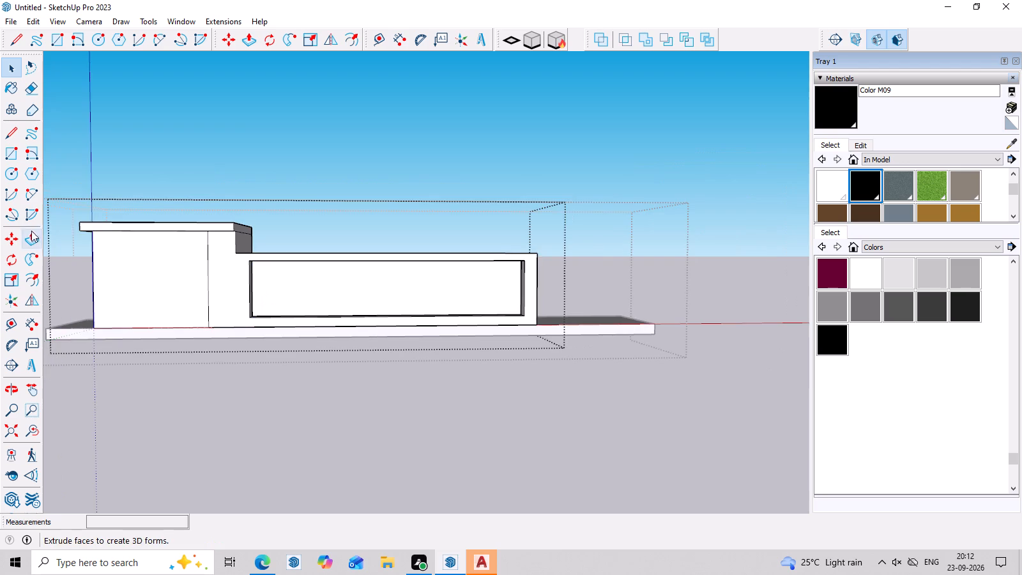
scroll(37, 226, "down", 6)
scroll(125, 270, "down", 2)
scroll(280, 294, "up", 6)
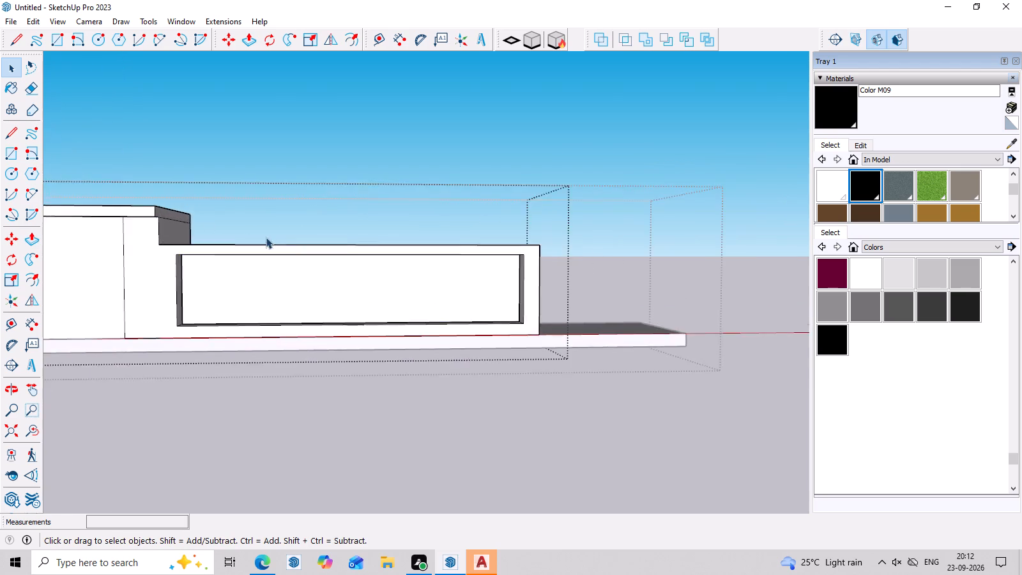
scroll(266, 237, "up", 3)
middle_click_drag(277, 315, 294, 227)
scroll(156, 229, "up", 5)
middle_click_drag(257, 215, 246, 279)
triple_click(204, 252)
scroll(204, 252, "up", 4)
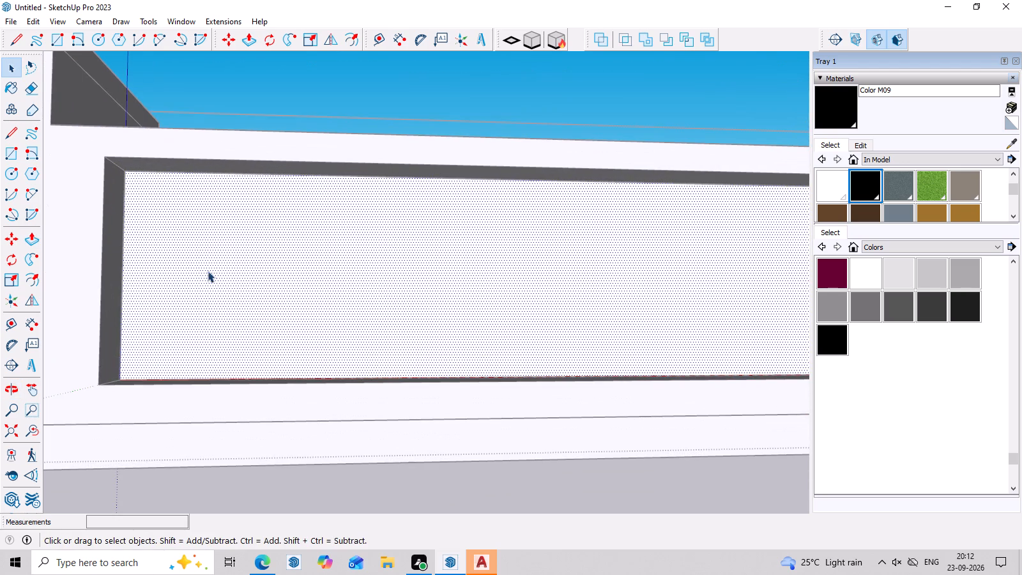
middle_click_drag(199, 352, 203, 374)
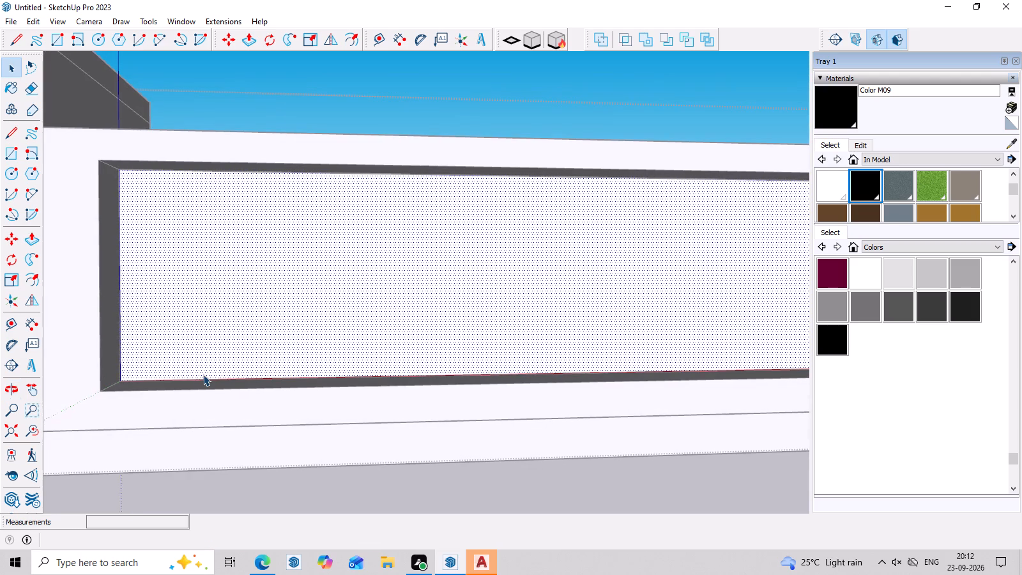
key("r")
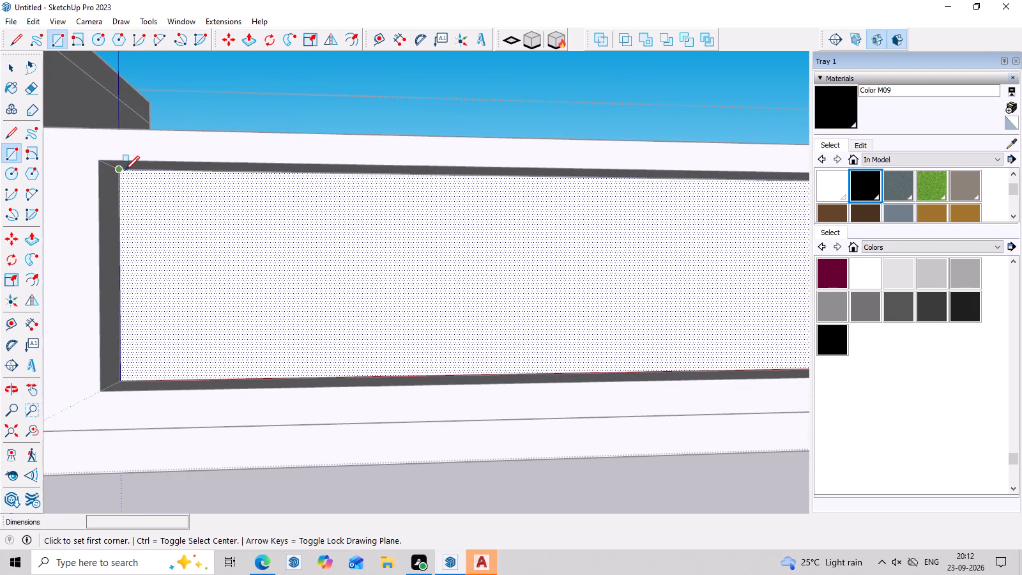
left_click(125, 171)
left_click(148, 379)
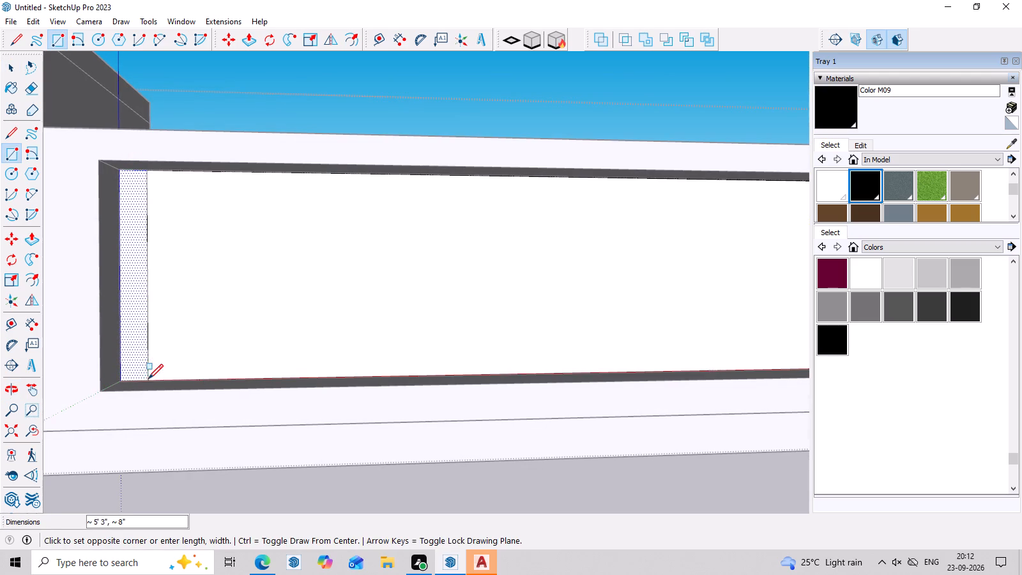
key("space")
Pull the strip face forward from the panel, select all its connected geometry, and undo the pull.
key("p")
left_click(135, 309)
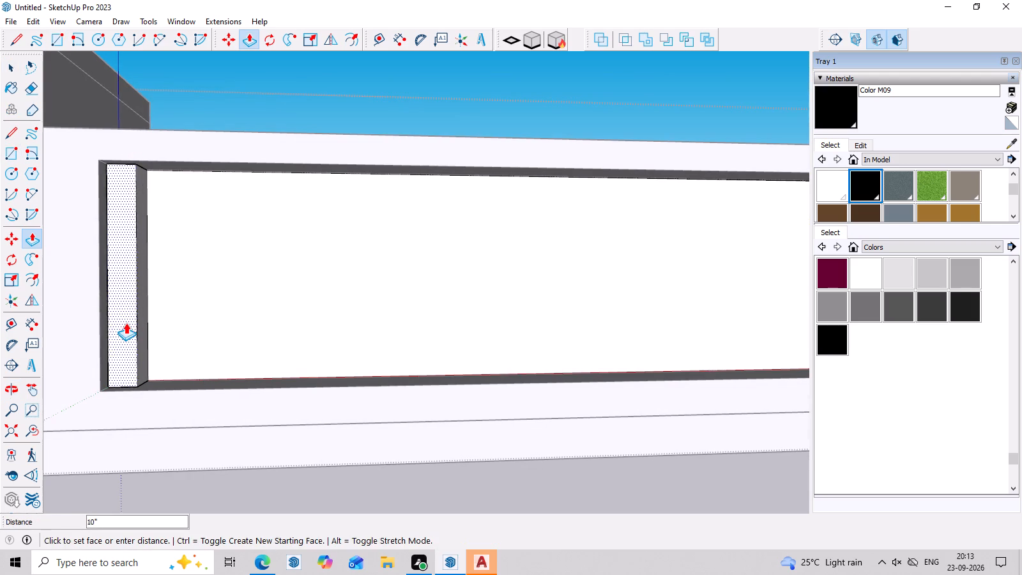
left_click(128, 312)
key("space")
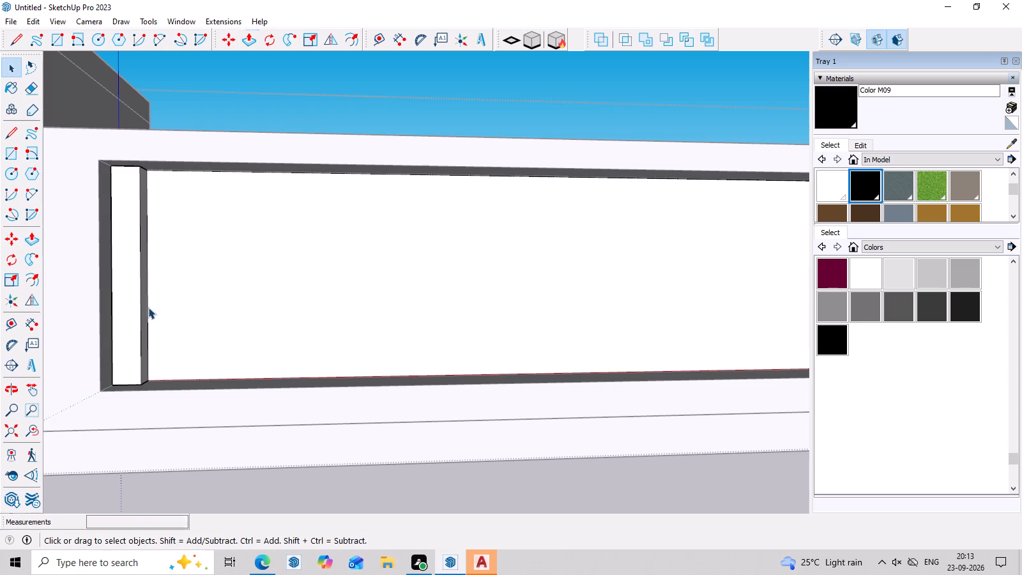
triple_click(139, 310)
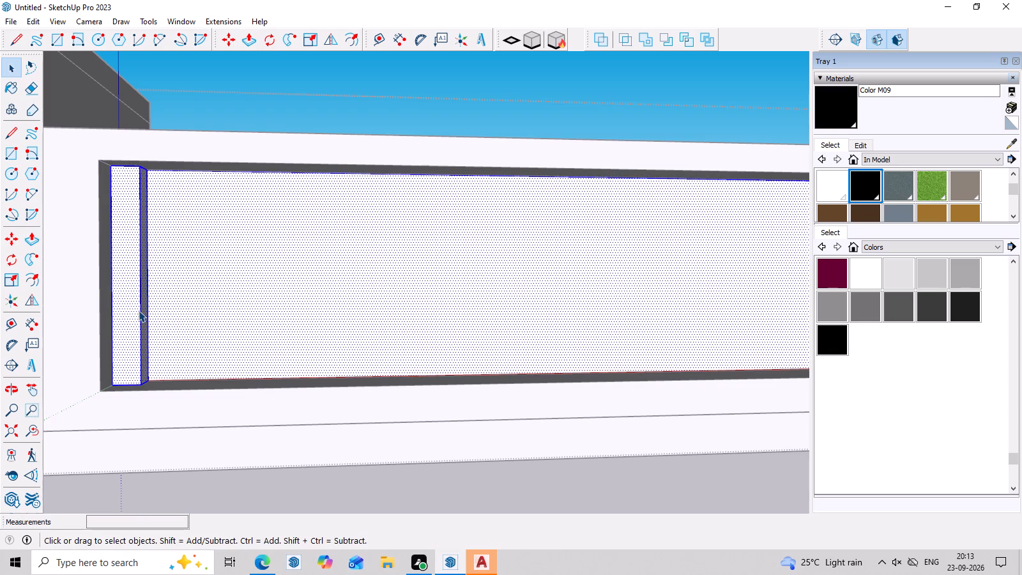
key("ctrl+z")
Group the strip face with its edges, separately from the rest of the panel.
left_click(139, 310)
left_click(139, 310)
right_click(139, 310)
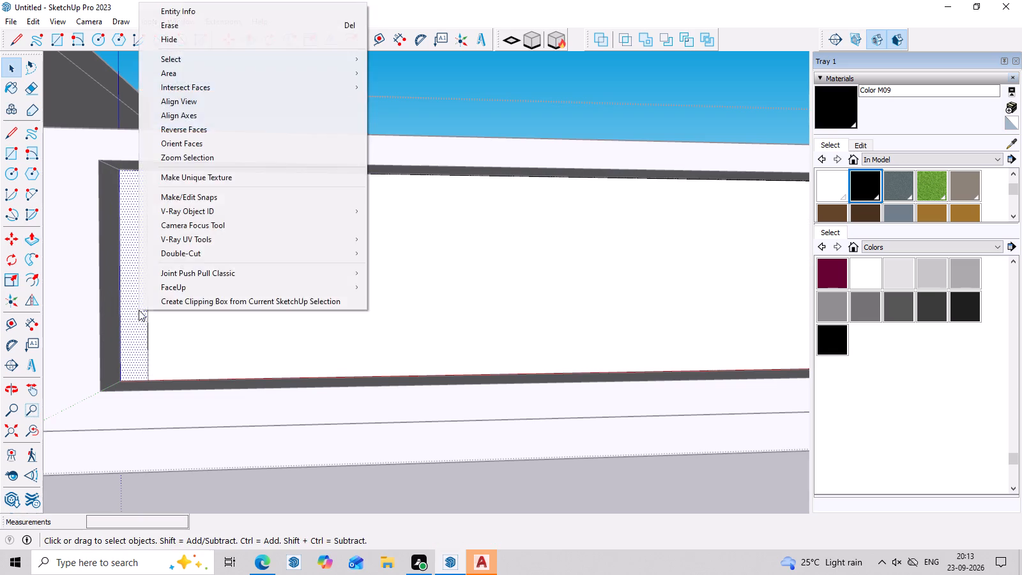
double_click(139, 310)
double_click(139, 310)
left_click(139, 310)
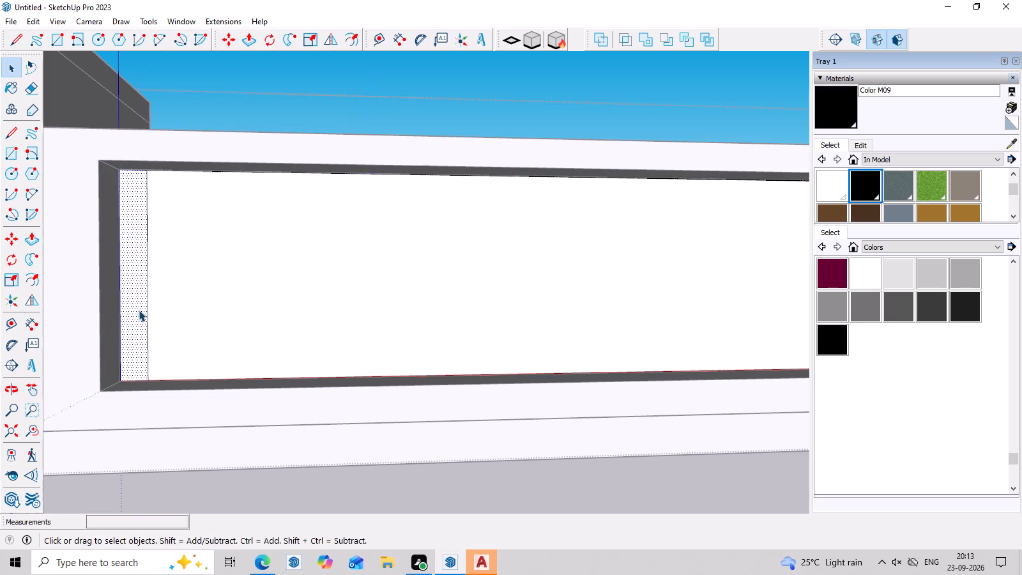
left_click(139, 310)
left_click(139, 310)
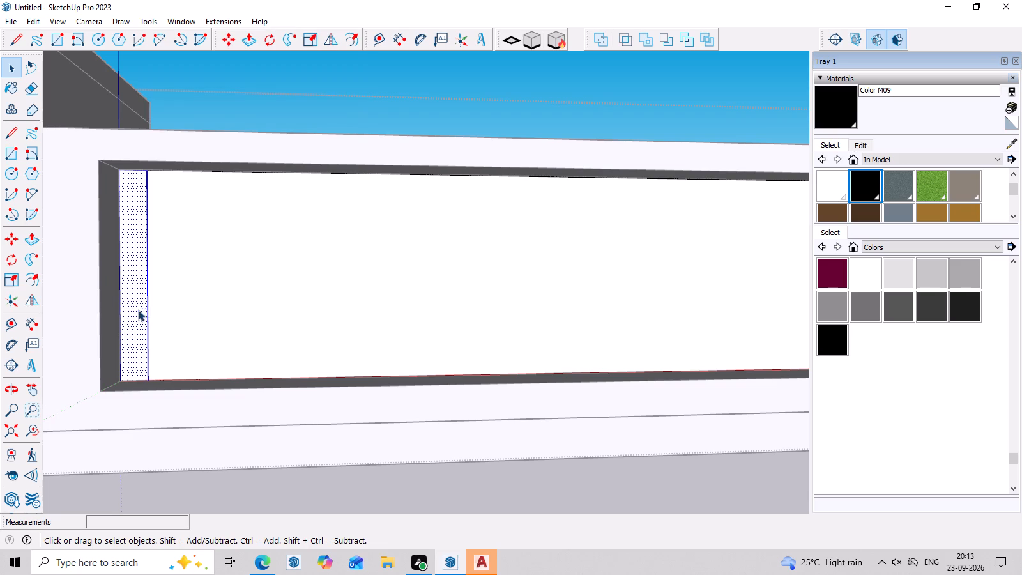
right_click(138, 310)
left_click(213, 116)
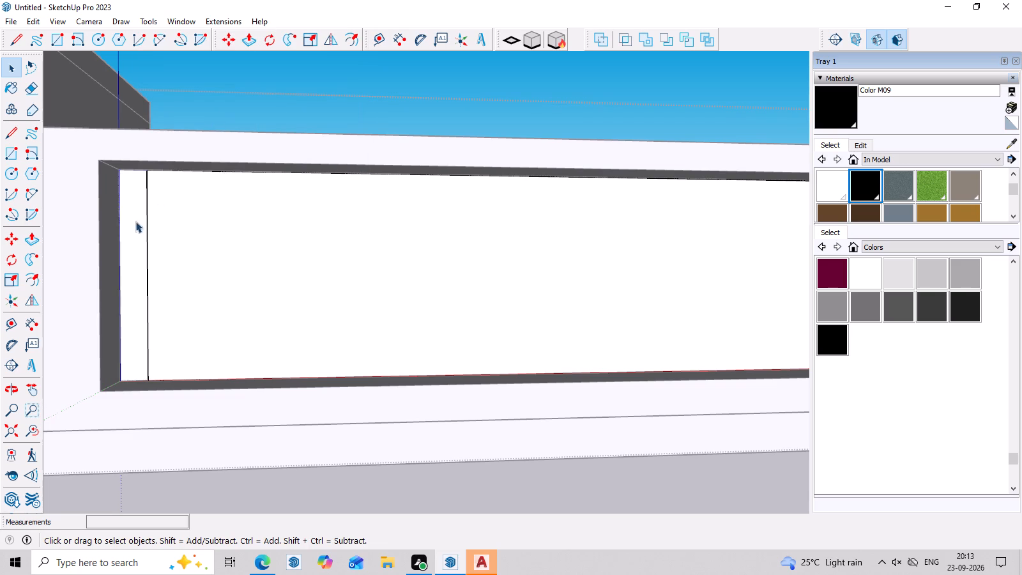
Open the strip group and pull its face forward about 9" into a vertical fin.
key("p")
left_click(131, 233)
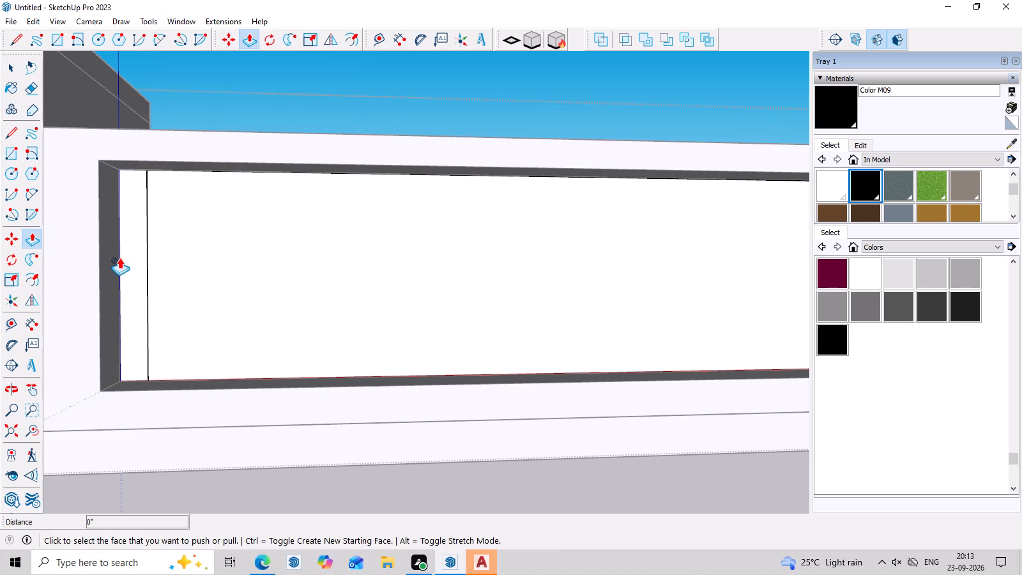
key("space")
triple_click(142, 245)
scroll(142, 245, "up", 1)
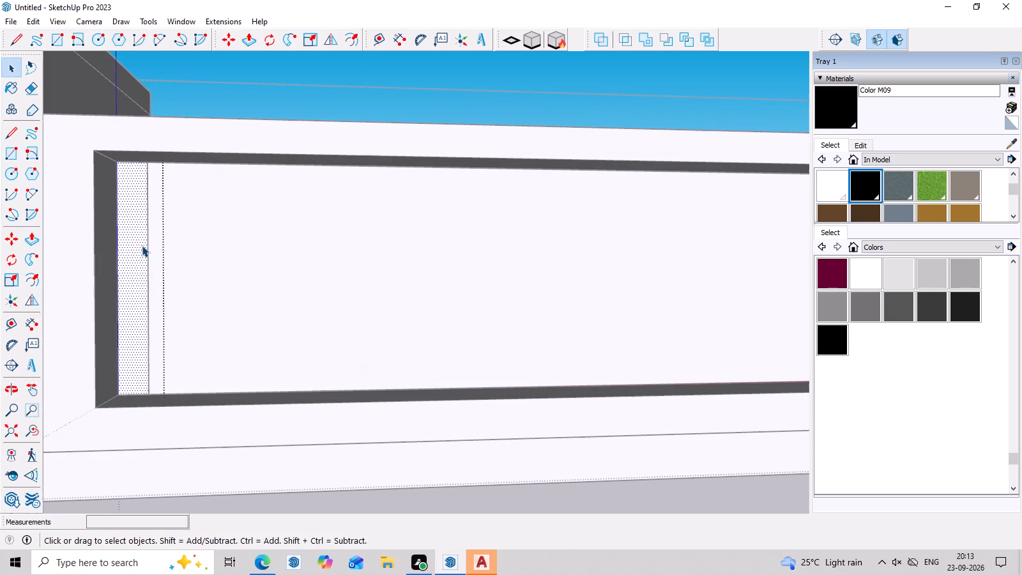
key("p")
left_click_drag(142, 245, 144, 251)
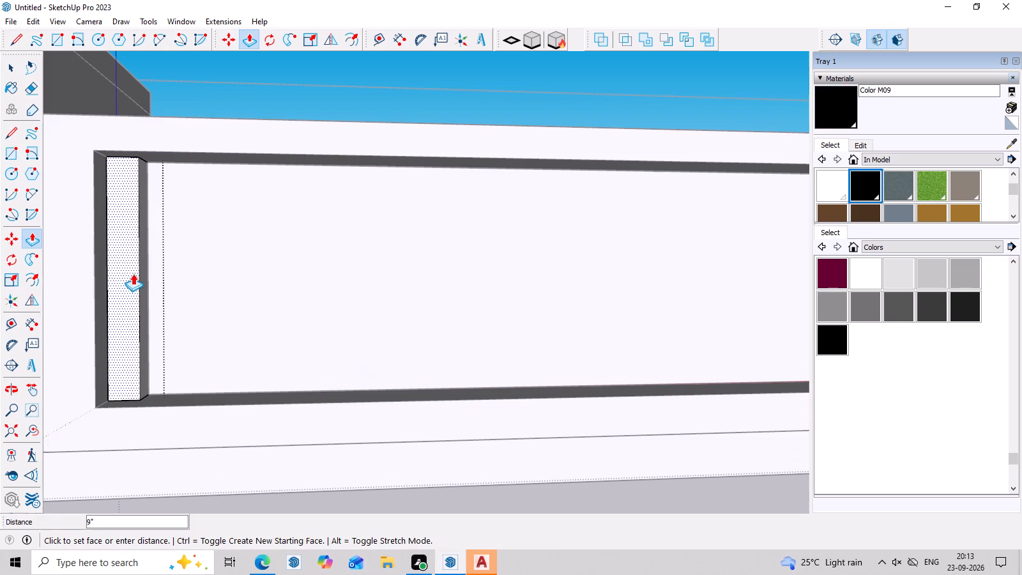
left_click(133, 273)
key("space")
Copy the fin's full geometry about 6' 7" along the recessed panel and divide the span into 5 equal spacings.
triple_click(131, 283)
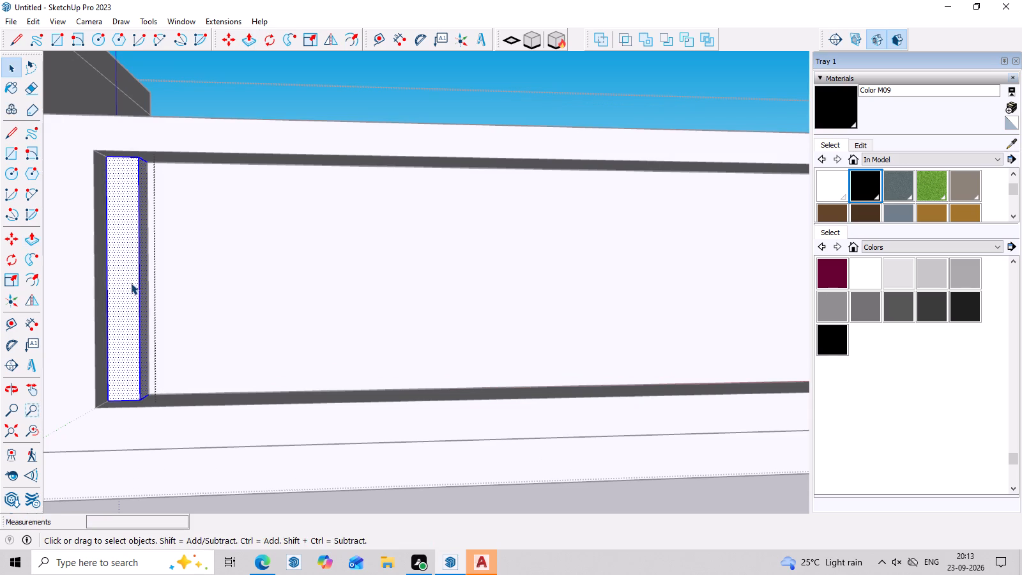
key("m")
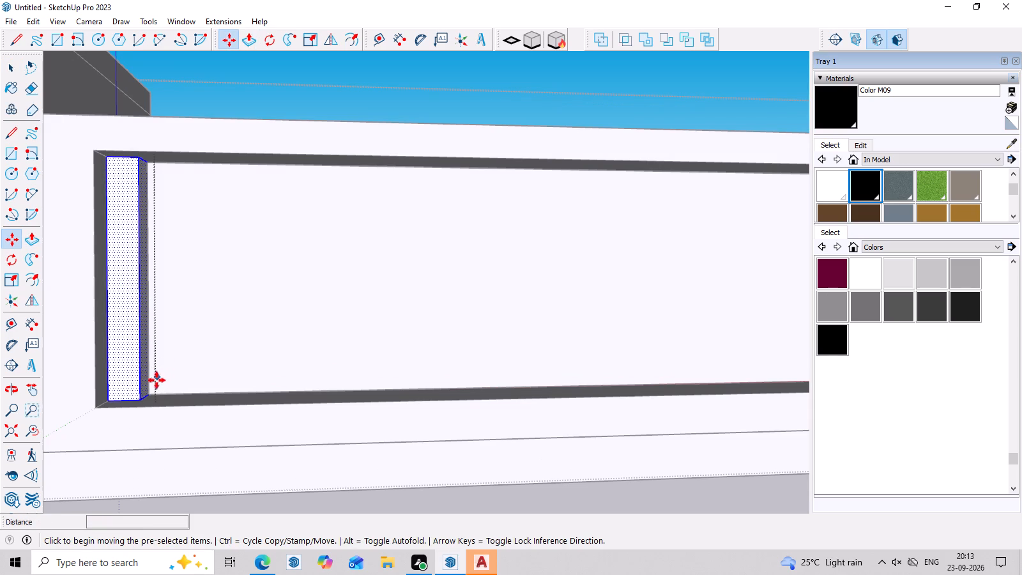
left_click(151, 393)
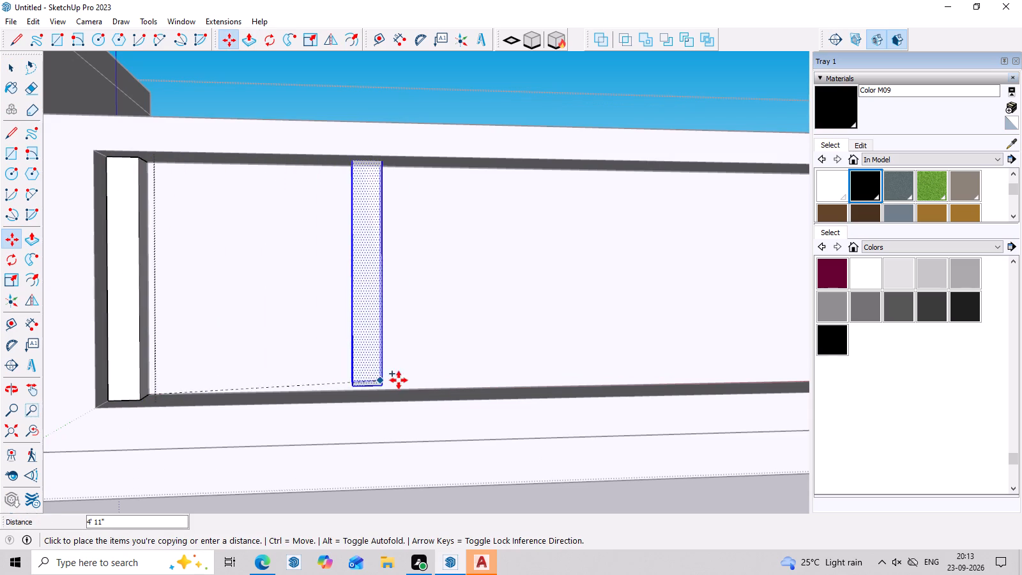
left_click(435, 385)
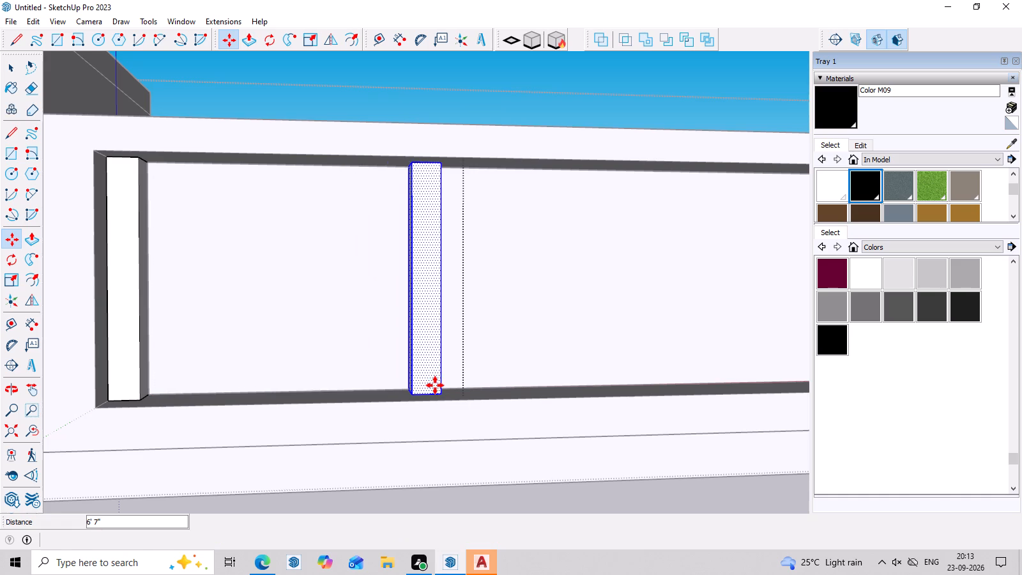
middle_click_drag(553, 405, 602, 546)
middle_click_drag(466, 429, 452, 377)
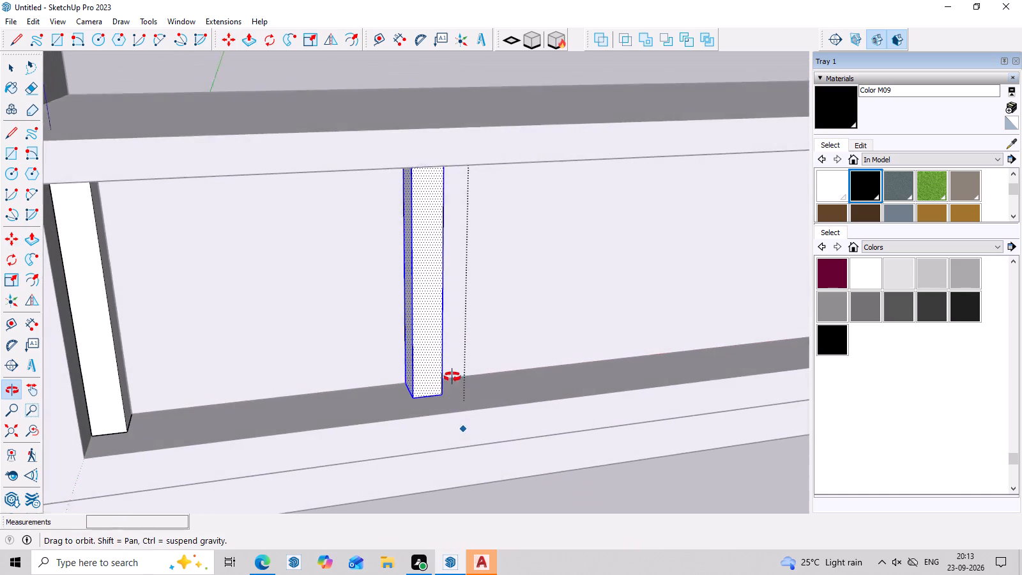
middle_click_drag(452, 377, 451, 370)
type("5/")
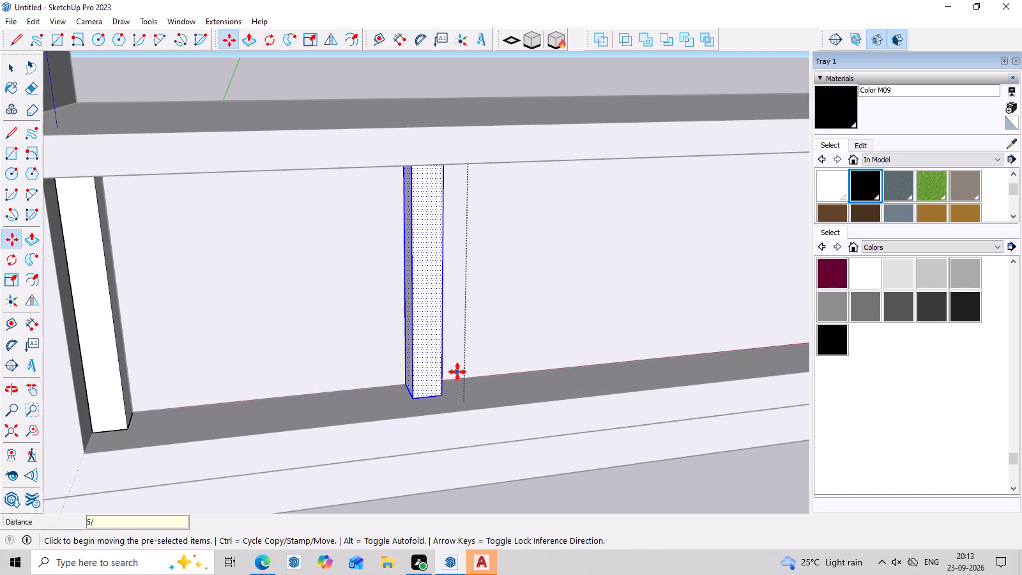
key("Return")
Change the fin array to 6 equal spacings over the same span.
scroll(232, 277, "down", 8)
middle_click_drag(432, 380, 409, 307)
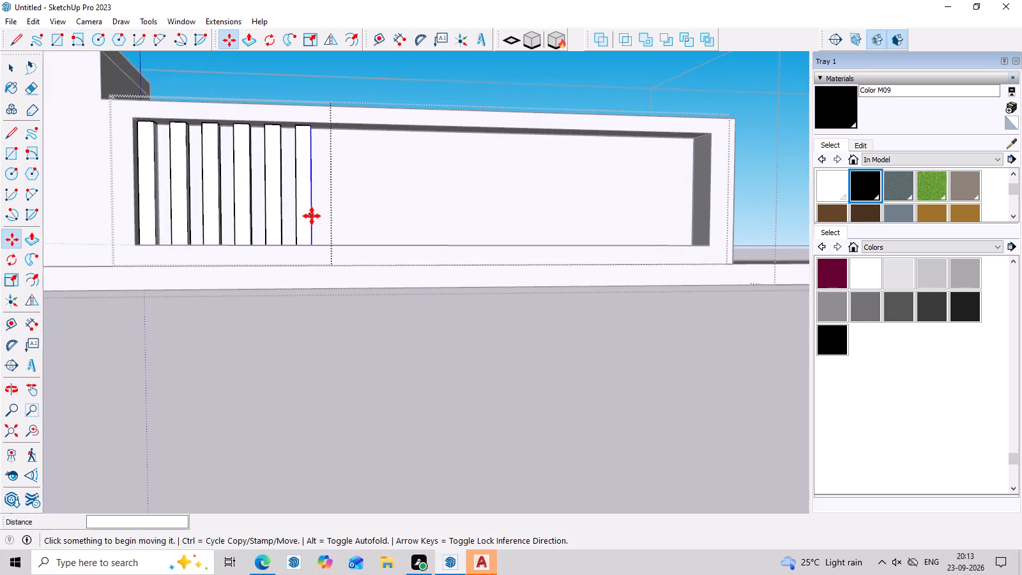
type("6/")
key("Return")
Close the fin group and the recessed panel group to return to the level of the building's blocks.
scroll(314, 217, "down", 2)
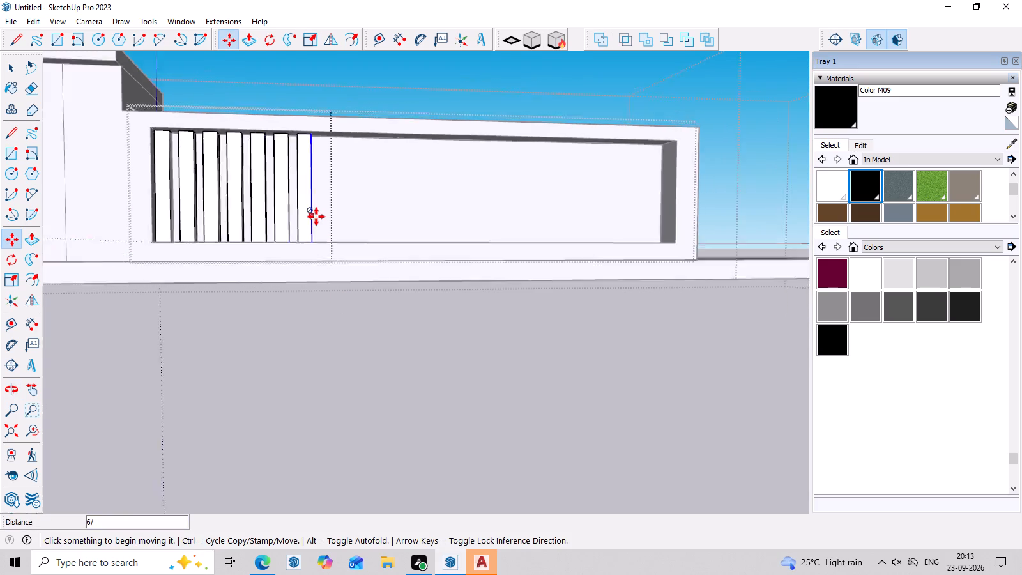
scroll(316, 217, "down", 6)
middle_click_drag(518, 364, 475, 434)
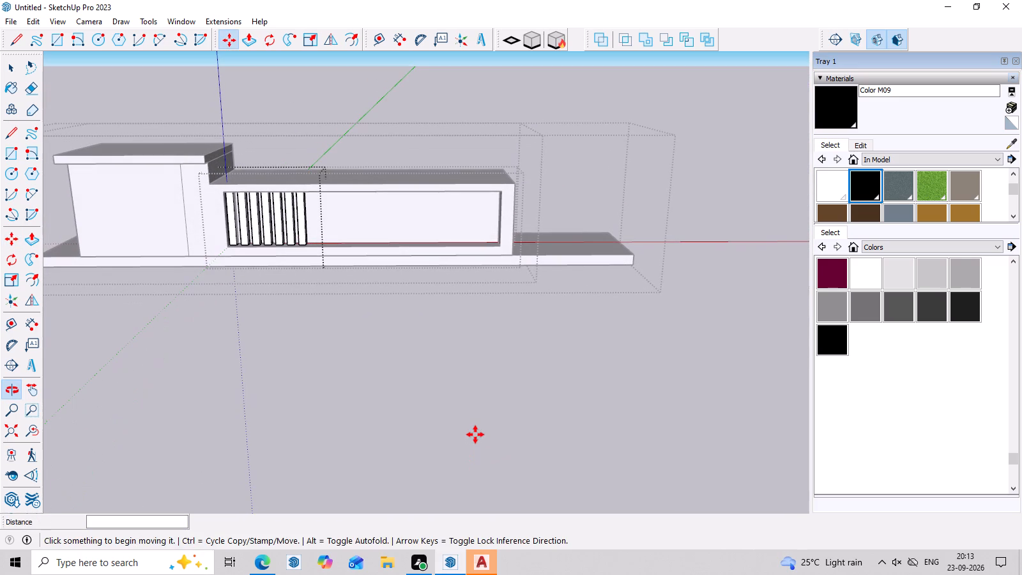
key("space")
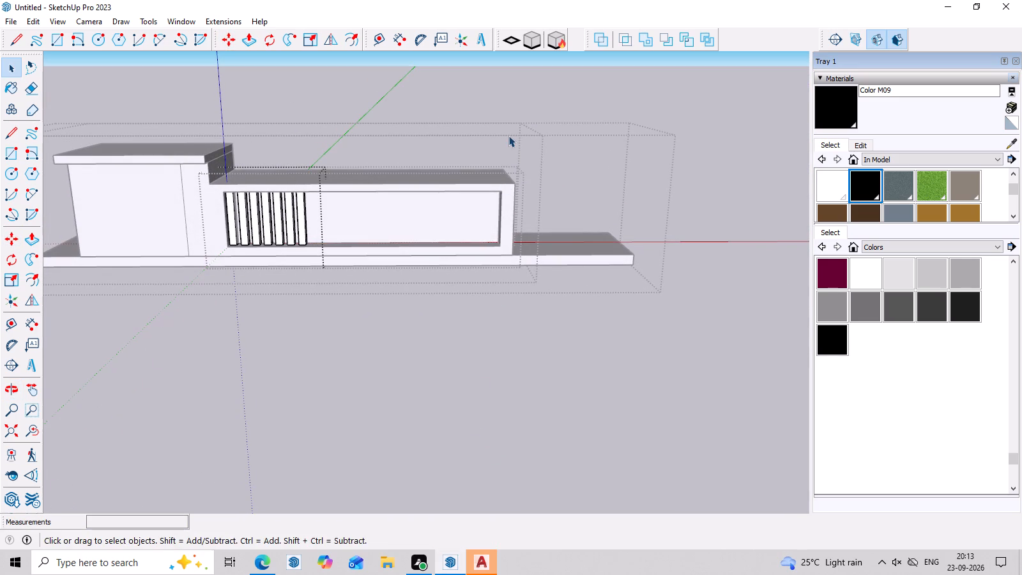
left_click(508, 134)
middle_click_drag(543, 326, 537, 132)
scroll(415, 146, "up", 7)
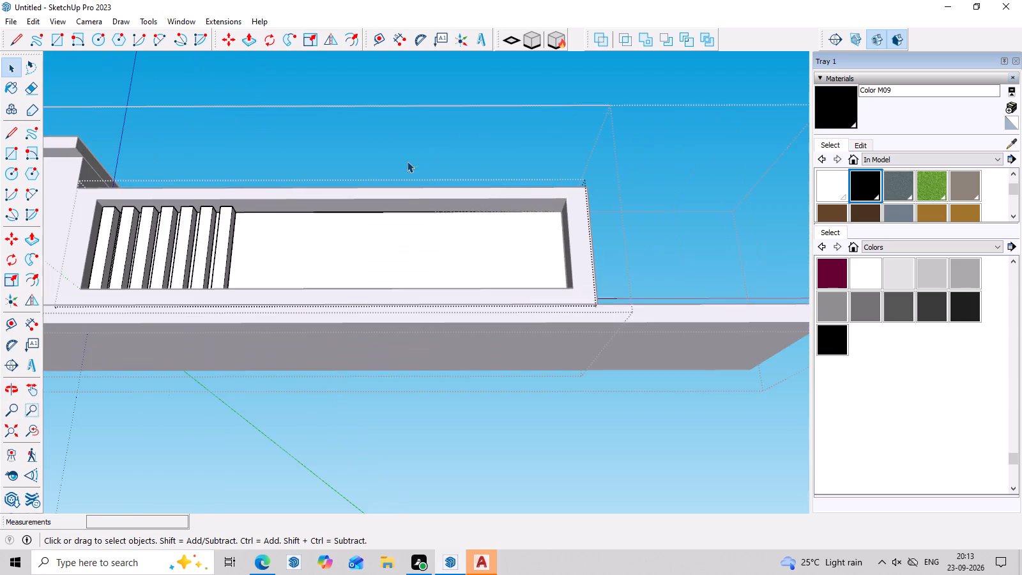
middle_click_drag(401, 243, 397, 265)
scroll(326, 288, "up", 3)
middle_click_drag(324, 275, 324, 311)
key("space")
left_click(345, 102)
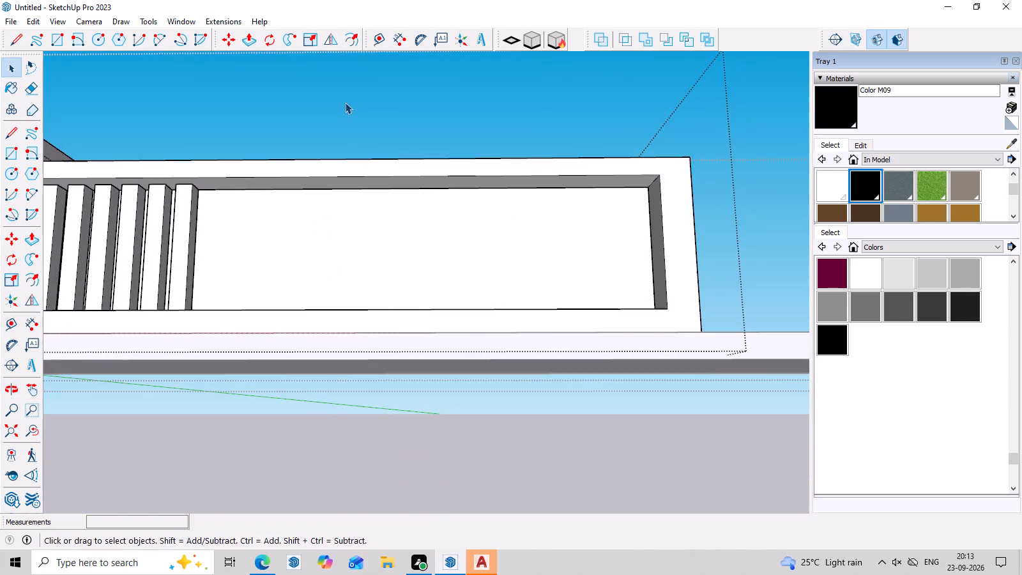
Open the long block's group for editing.
scroll(386, 208, "down", 10)
scroll(454, 312, "down", 1)
middle_click_drag(454, 312, 457, 377)
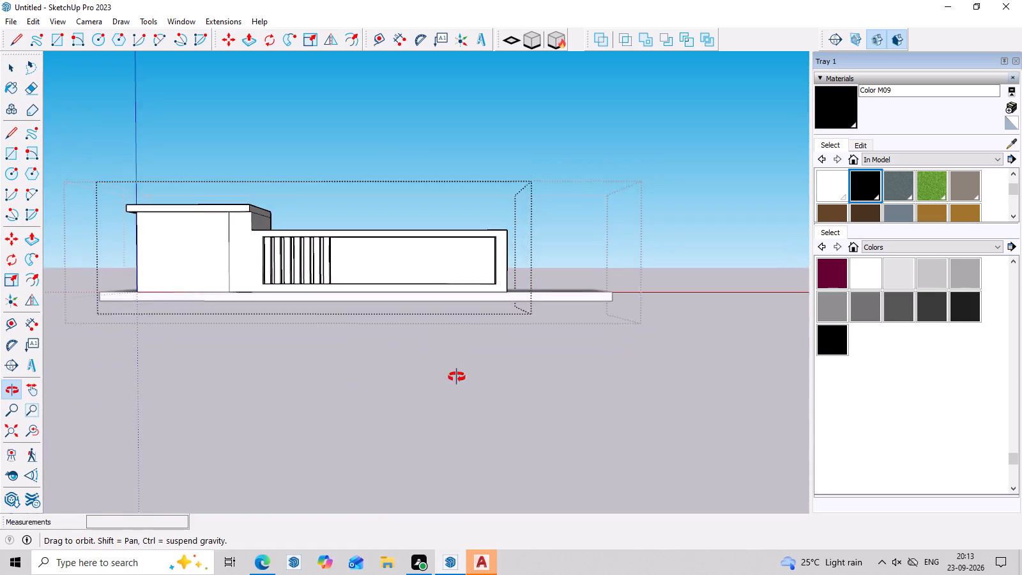
middle_click_drag(457, 377, 457, 379)
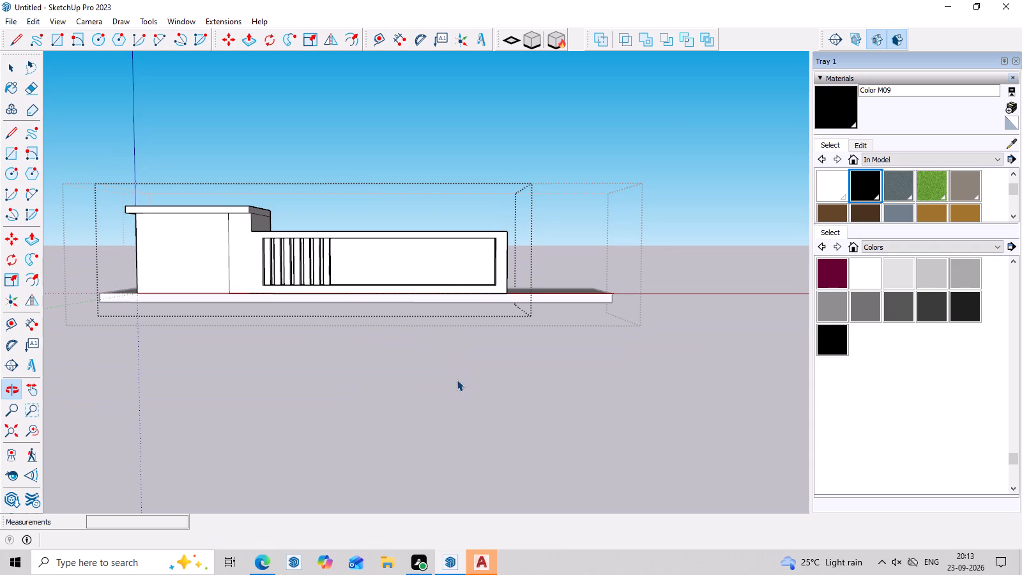
scroll(382, 261, "down", 6)
middle_click_drag(475, 275, 473, 368)
scroll(422, 304, "up", 7)
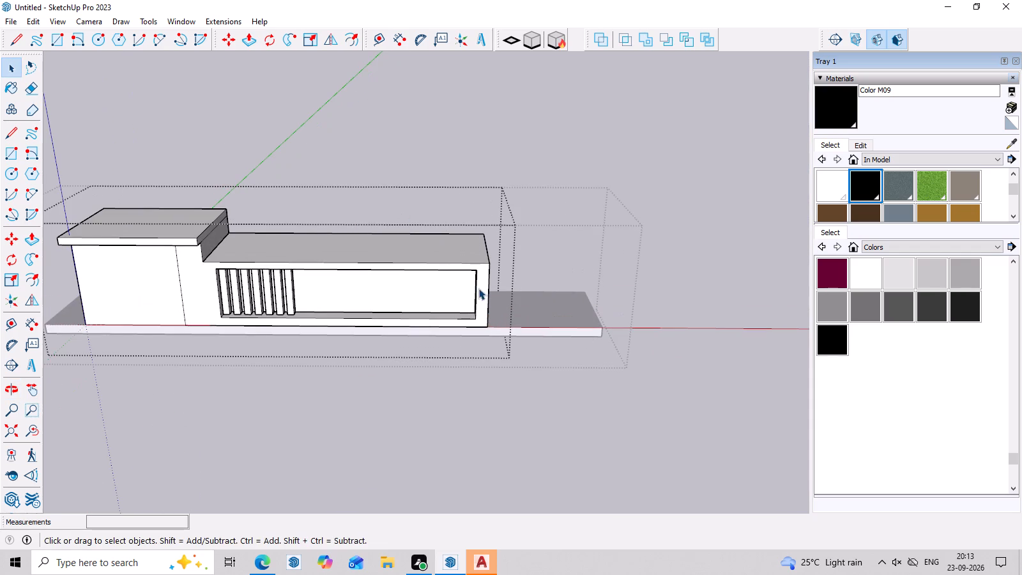
middle_click_drag(495, 284, 394, 291)
left_click(487, 274)
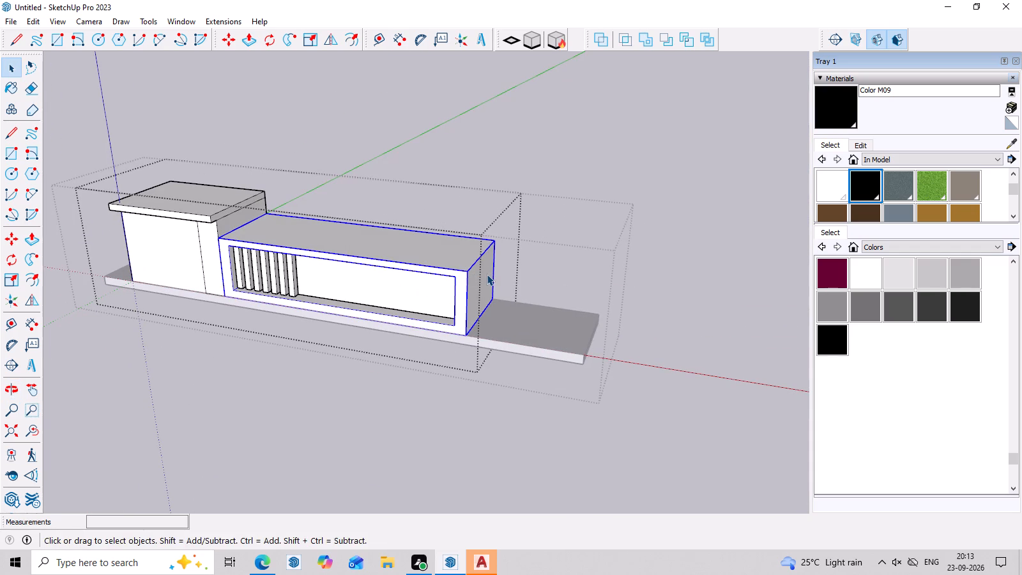
double_click(491, 286)
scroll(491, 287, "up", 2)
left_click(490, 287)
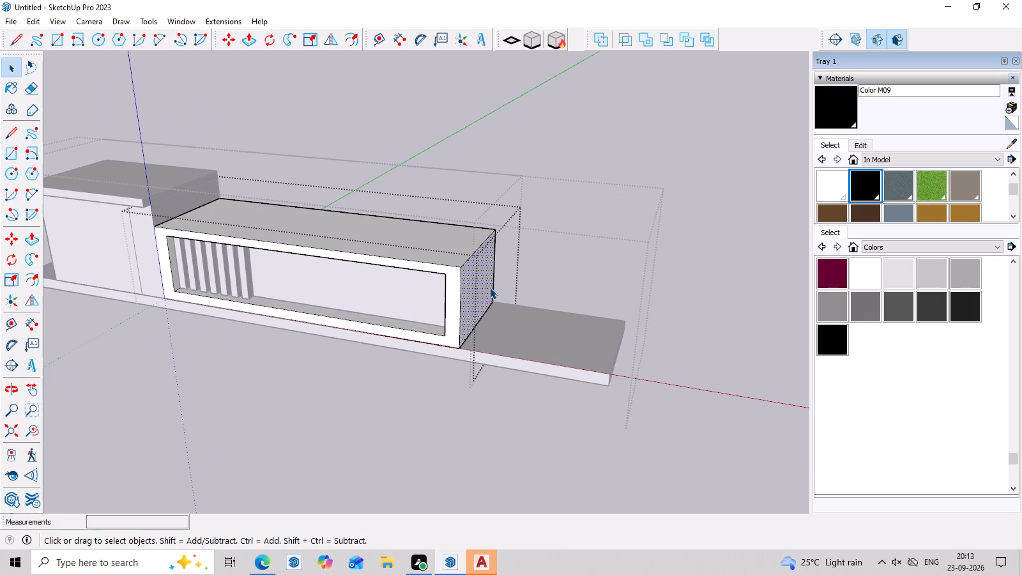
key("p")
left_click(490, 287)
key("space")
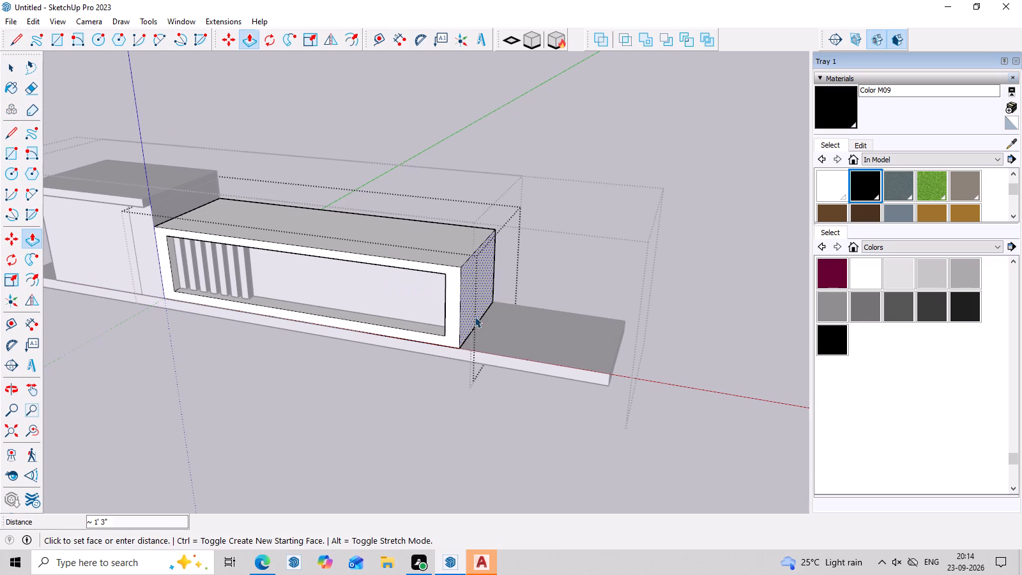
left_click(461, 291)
Push the opening's inner side face at the end away from the fins inward, shortening the long block's opening.
scroll(434, 302, "up", 2)
middle_click_drag(420, 275, 581, 282)
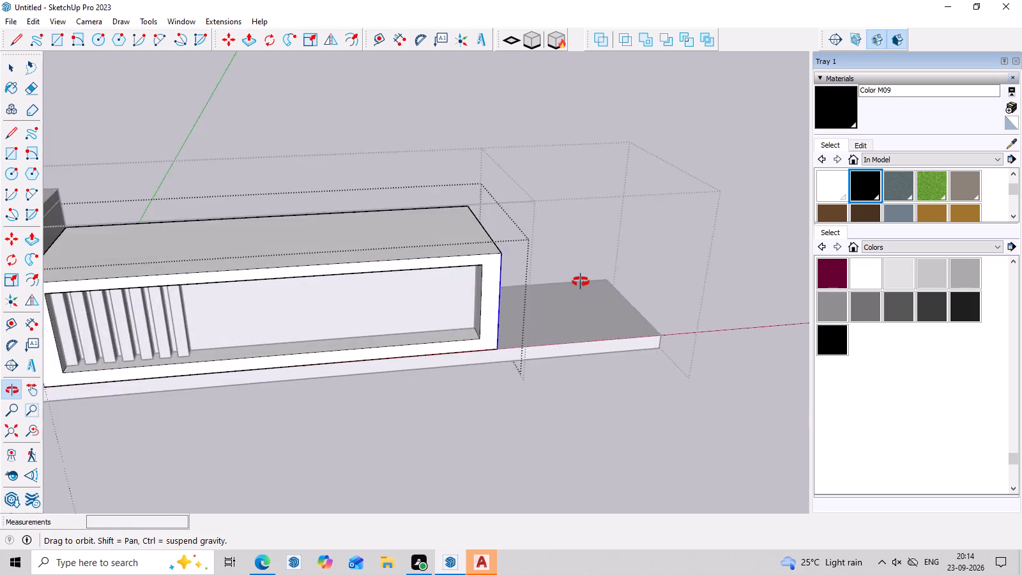
middle_click_drag(581, 282, 667, 232)
double_click(486, 289)
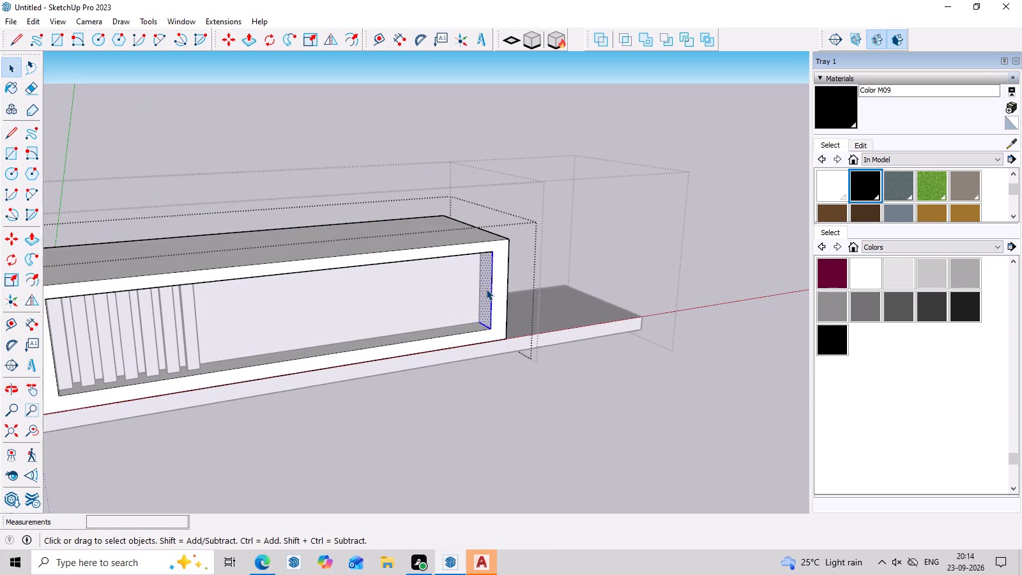
key("p")
left_click(486, 289)
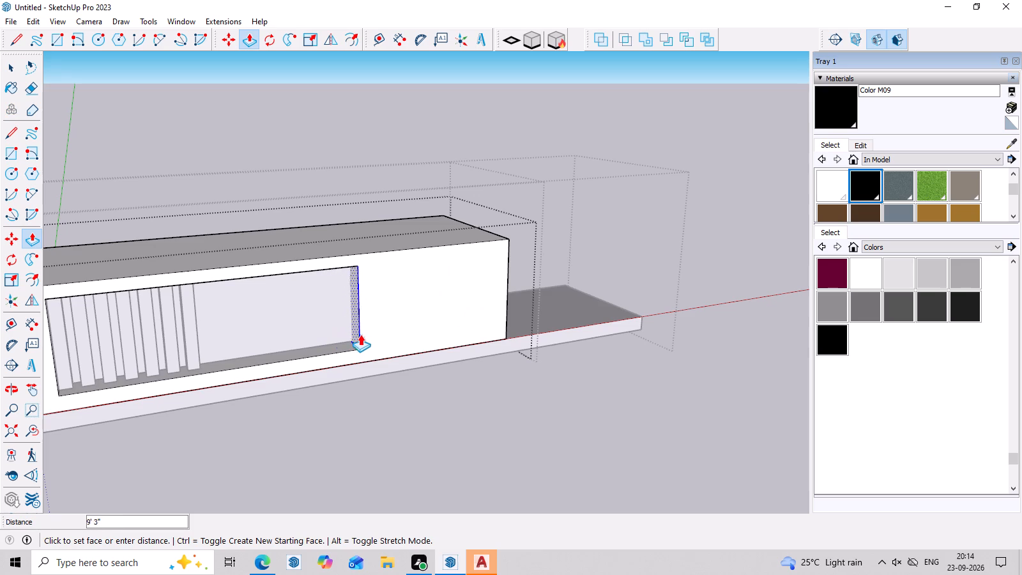
left_click(378, 332)
middle_click_drag(493, 336, 376, 348)
Draw a rectangle of about 7' 6" by 2' 9" at the lower outer corner of the long block's front face.
key("space")
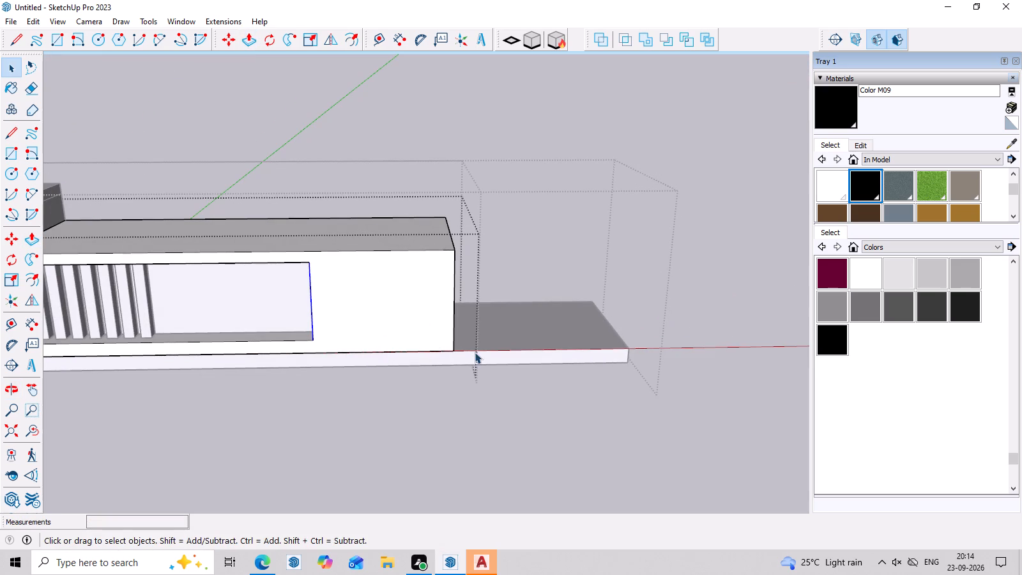
key("r")
left_click(339, 350)
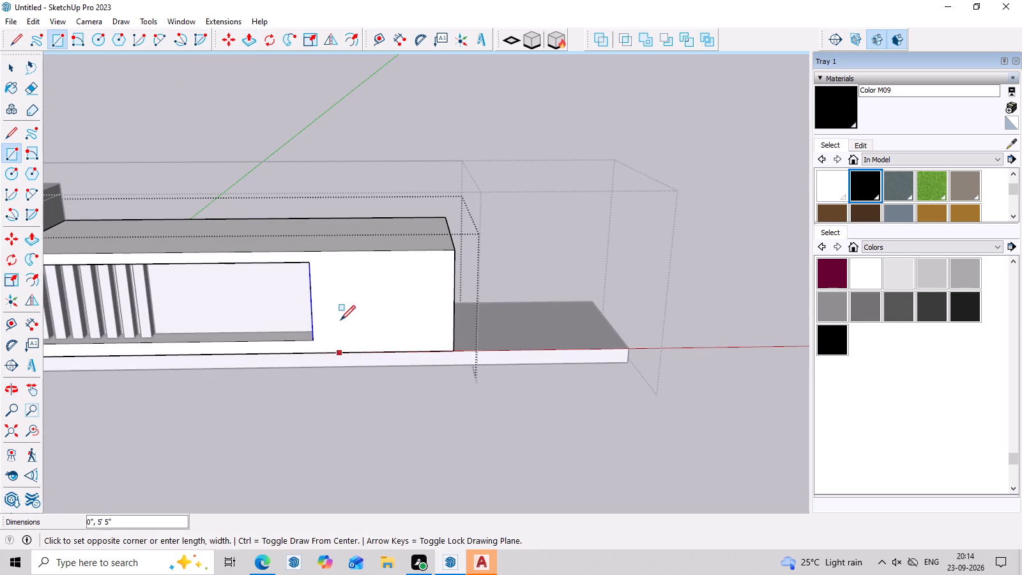
left_click(341, 321)
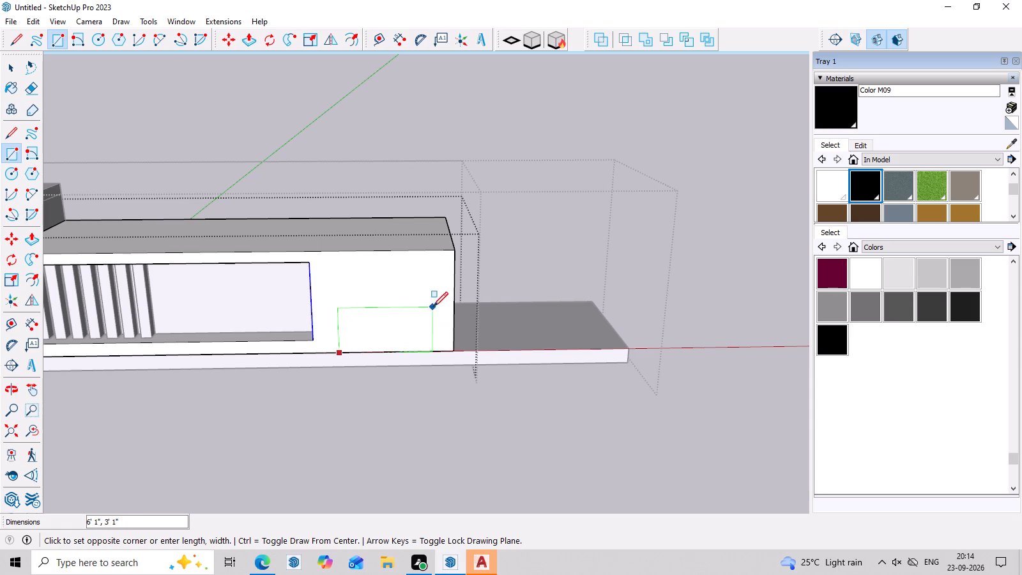
left_click(454, 311)
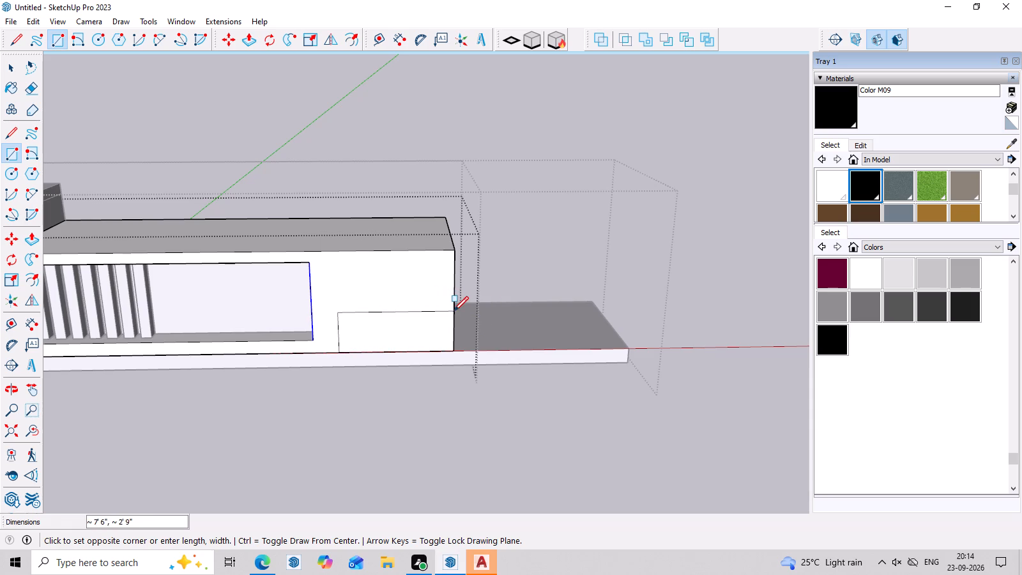
Select the rectangle's face with its edges and group them separately inside the long block.
key("space")
left_click(416, 329)
right_click(416, 331)
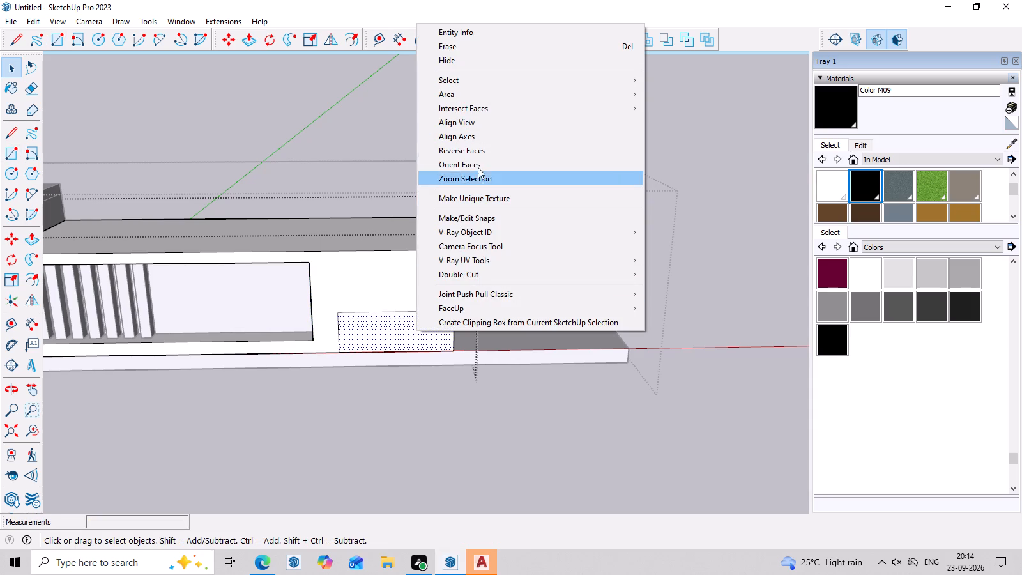
double_click(394, 329)
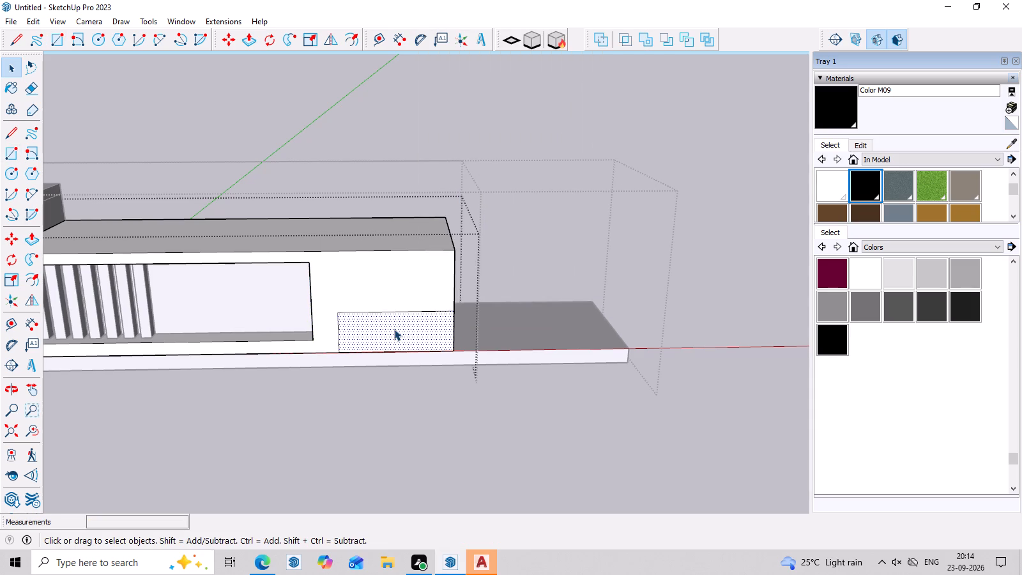
double_click(394, 329)
left_click(394, 329)
left_click(393, 329)
left_click(393, 329)
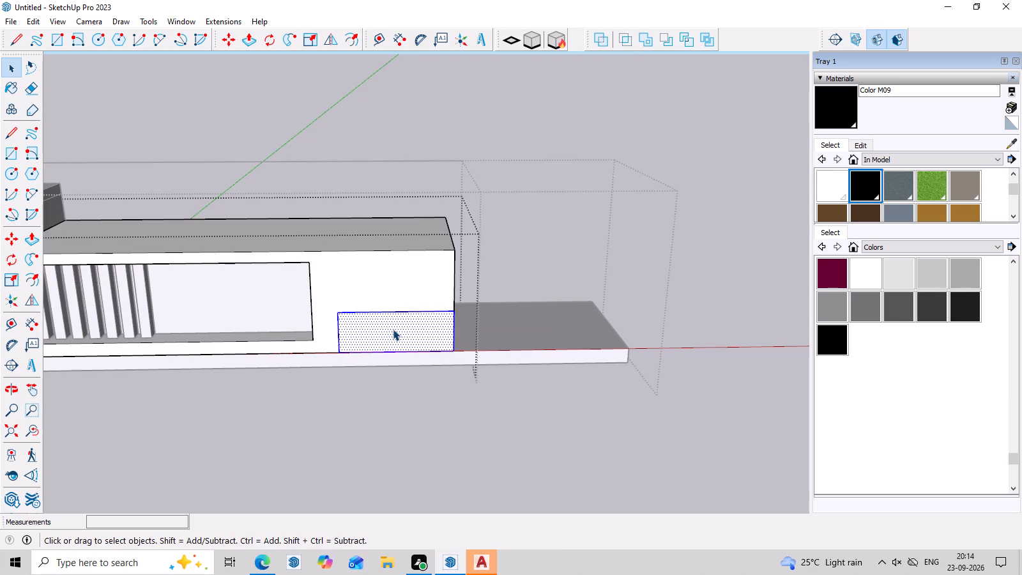
right_click(393, 329)
left_click(468, 119)
Open the rectangle's group and pull its face forward from the wall into a projecting box.
middle_click_drag(461, 317, 429, 335)
double_click(424, 332)
scroll(424, 332, "up", 2)
left_click(424, 332)
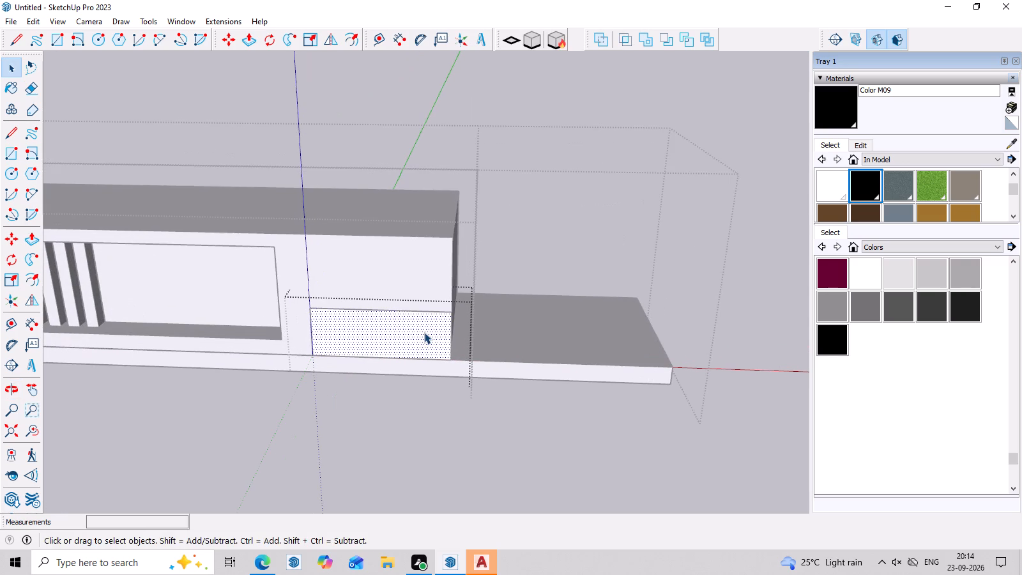
left_click(424, 332)
left_click(418, 329)
key("p")
left_click(418, 329)
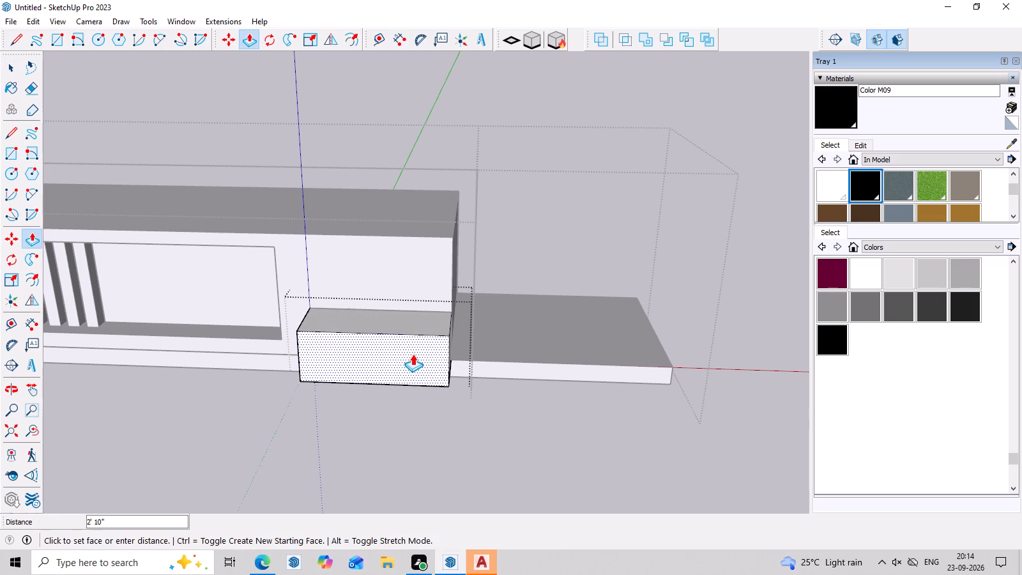
left_click(411, 373)
middle_click_drag(504, 387, 513, 422)
Offset the outline of the projecting box's top face inward to form a narrow border rim.
key("space")
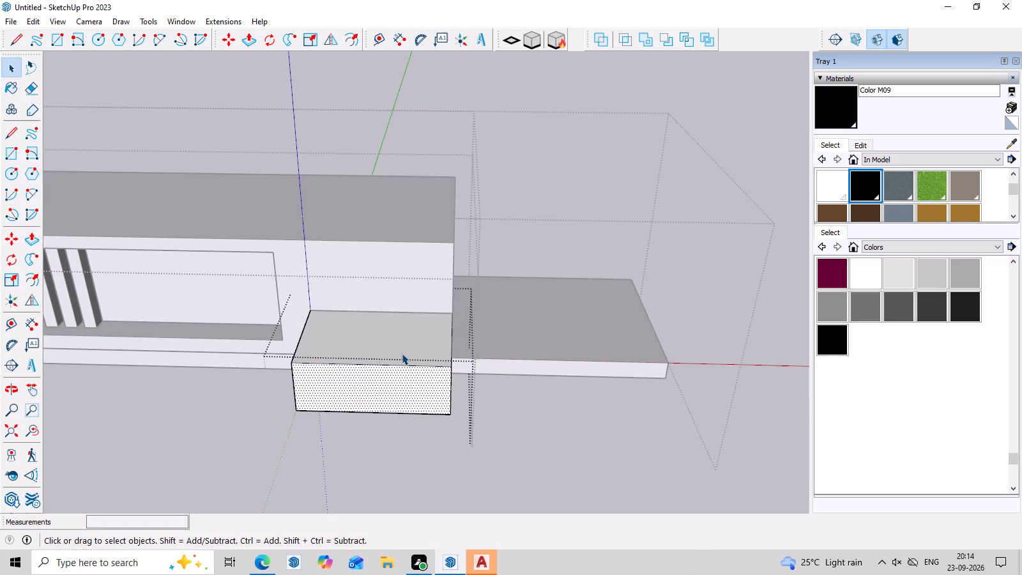
left_click(402, 353)
key("f")
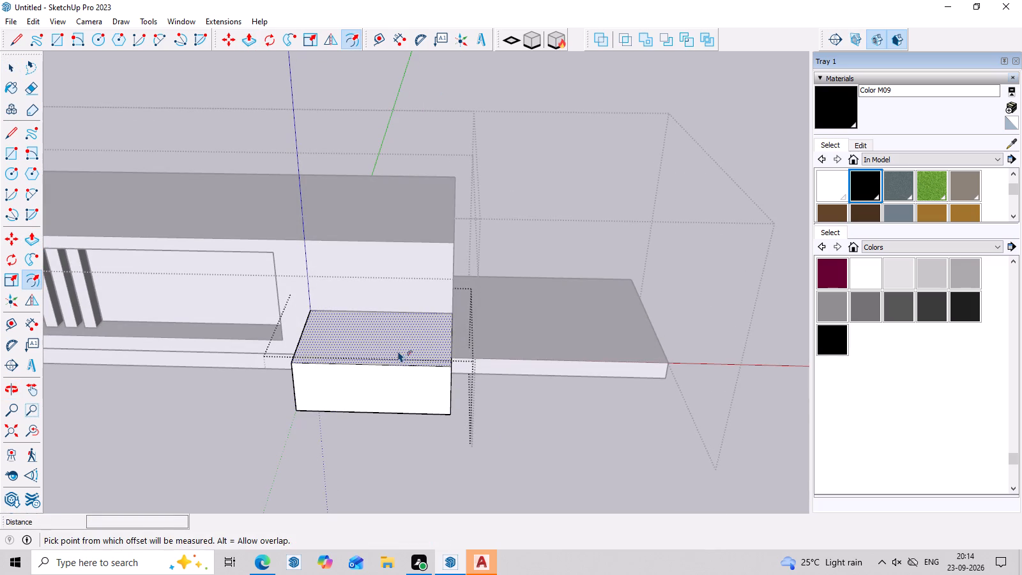
left_click(365, 349)
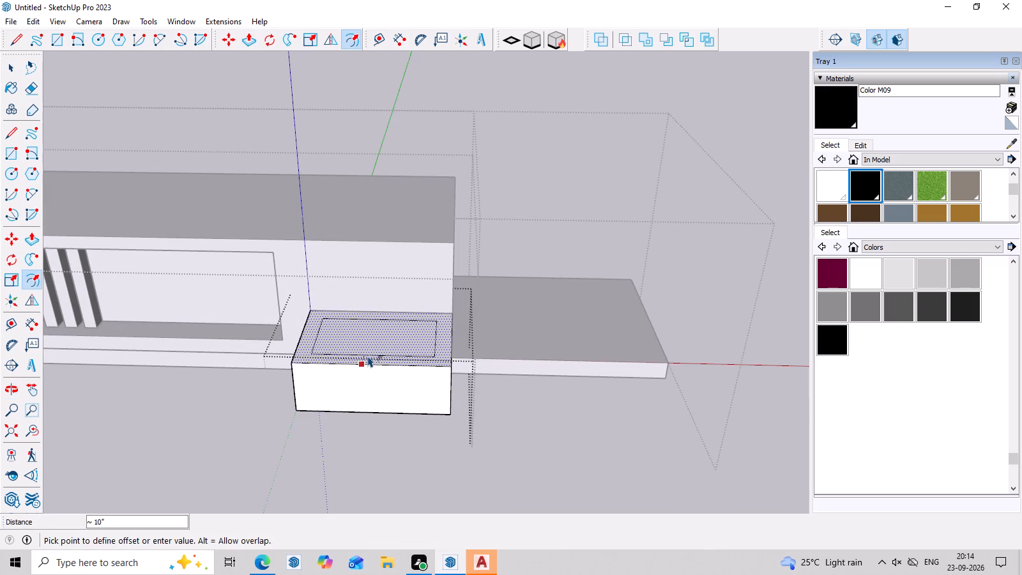
left_click(368, 358)
left_click(379, 328)
key("space")
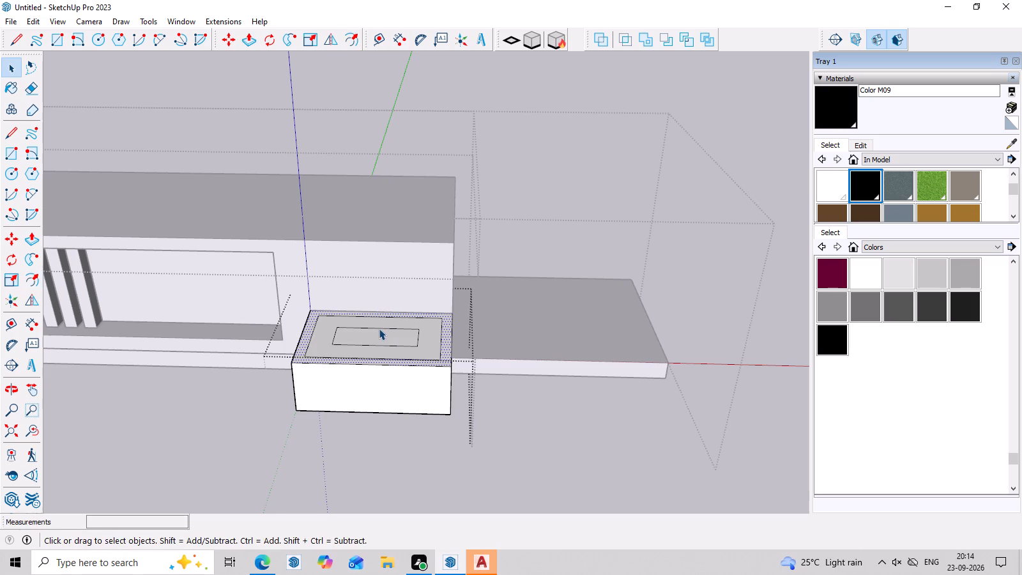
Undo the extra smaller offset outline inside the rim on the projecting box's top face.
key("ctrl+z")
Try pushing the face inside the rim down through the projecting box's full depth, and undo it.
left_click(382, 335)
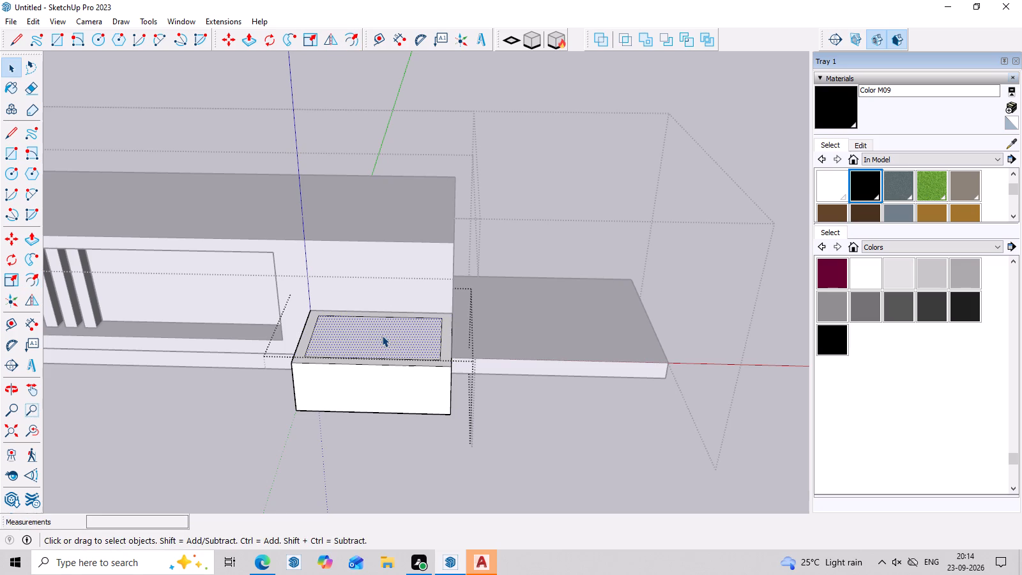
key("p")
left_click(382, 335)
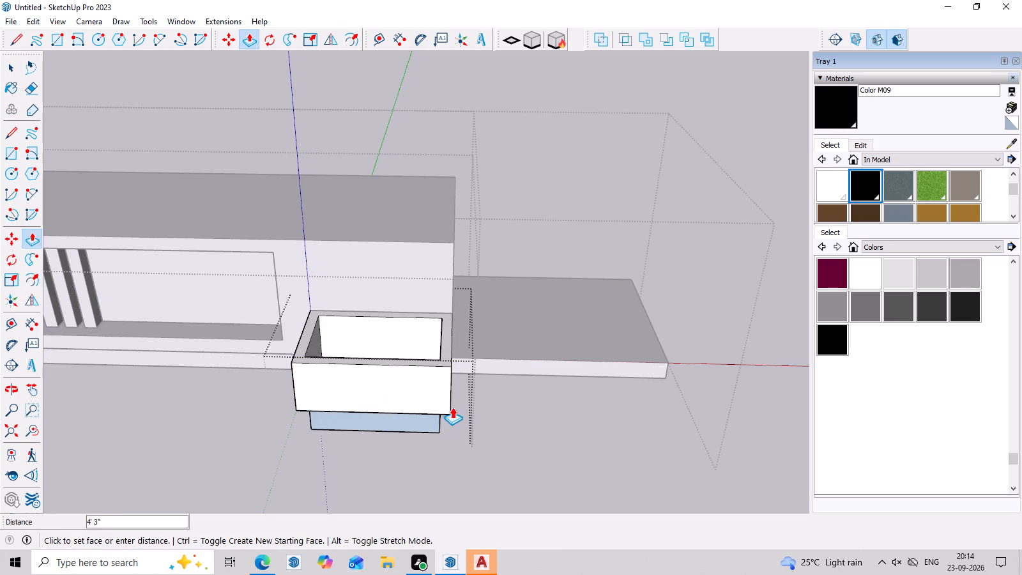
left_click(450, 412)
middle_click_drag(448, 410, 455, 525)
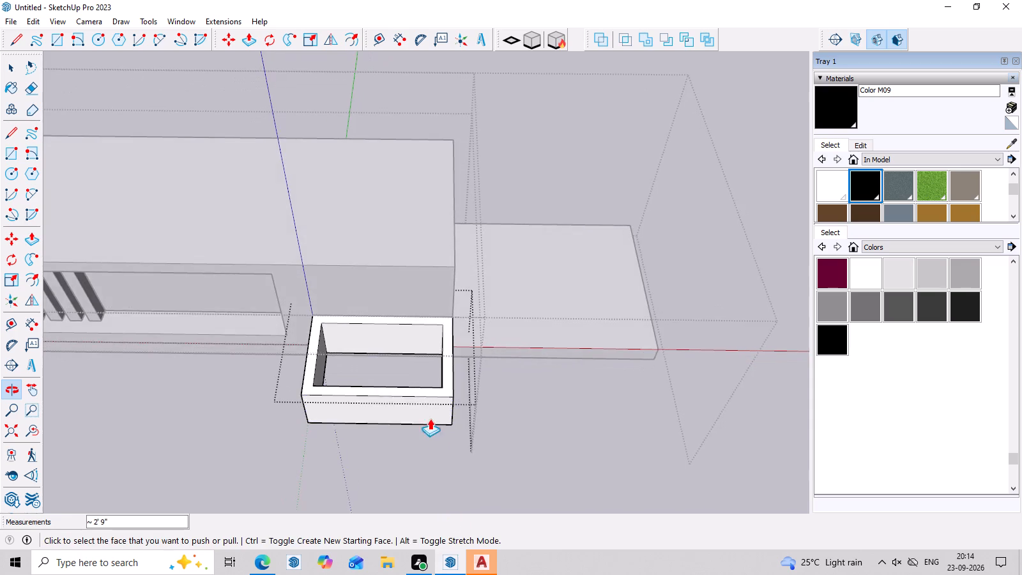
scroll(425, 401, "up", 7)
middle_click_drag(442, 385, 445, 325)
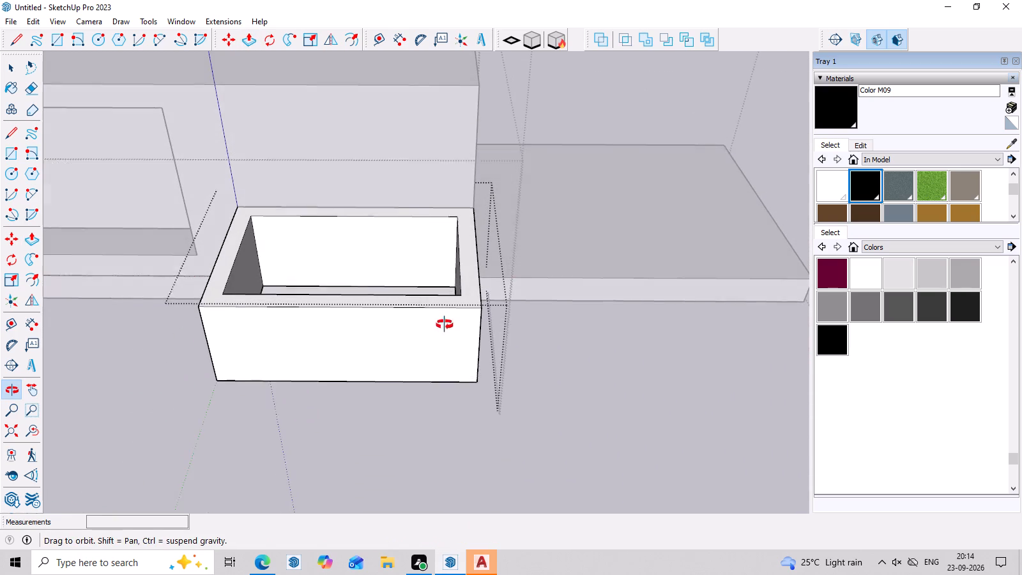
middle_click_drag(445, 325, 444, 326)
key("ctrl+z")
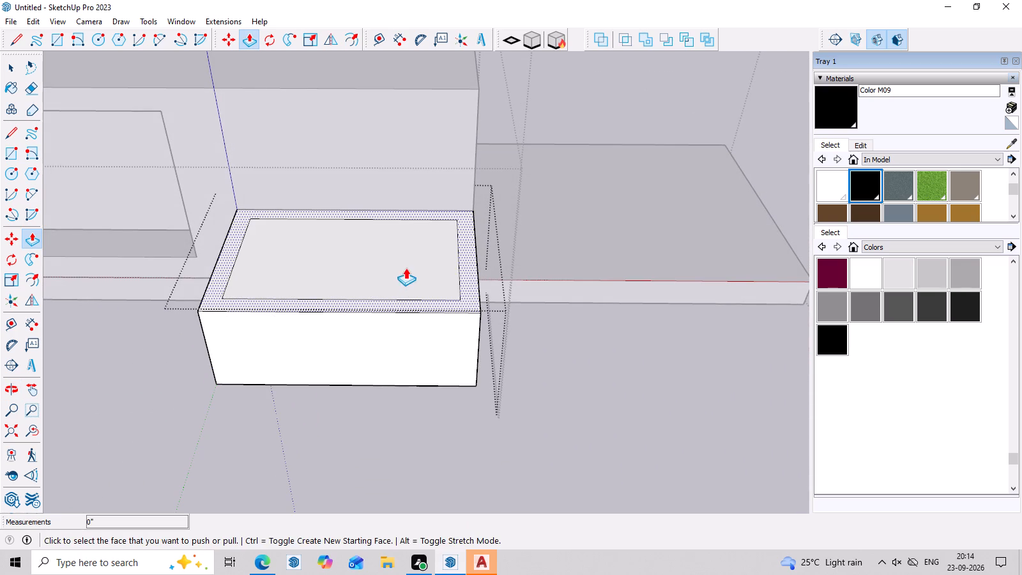
Place a guide line 3" above the bottom edge of the projecting box's front face.
key("space")
key("t")
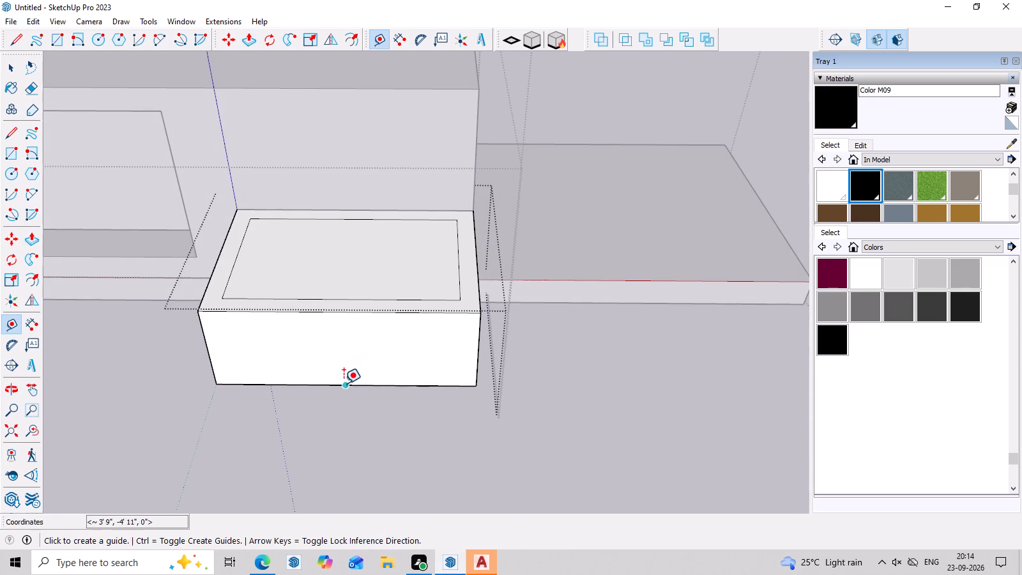
left_click(343, 384)
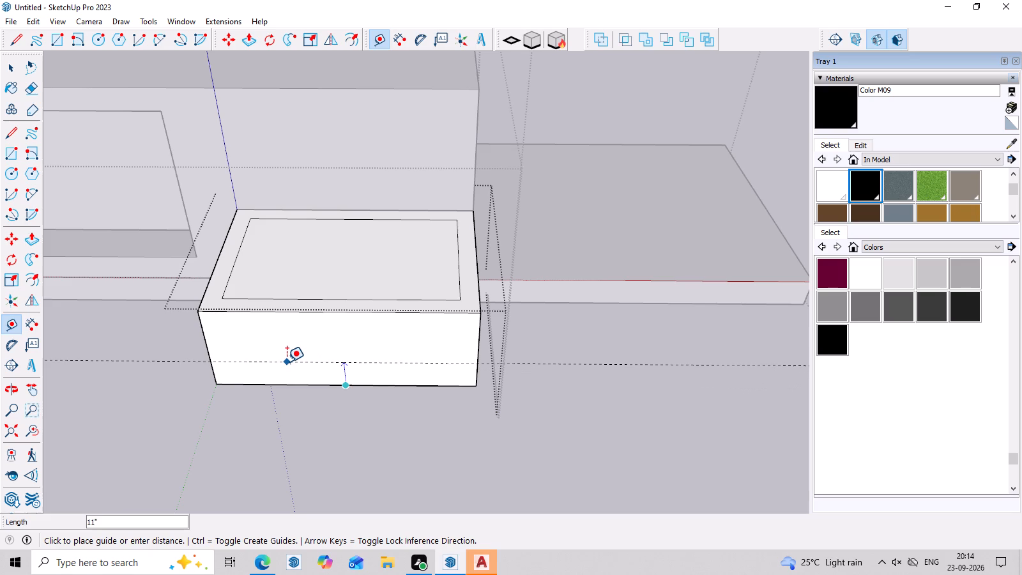
key("3")
key("Return")
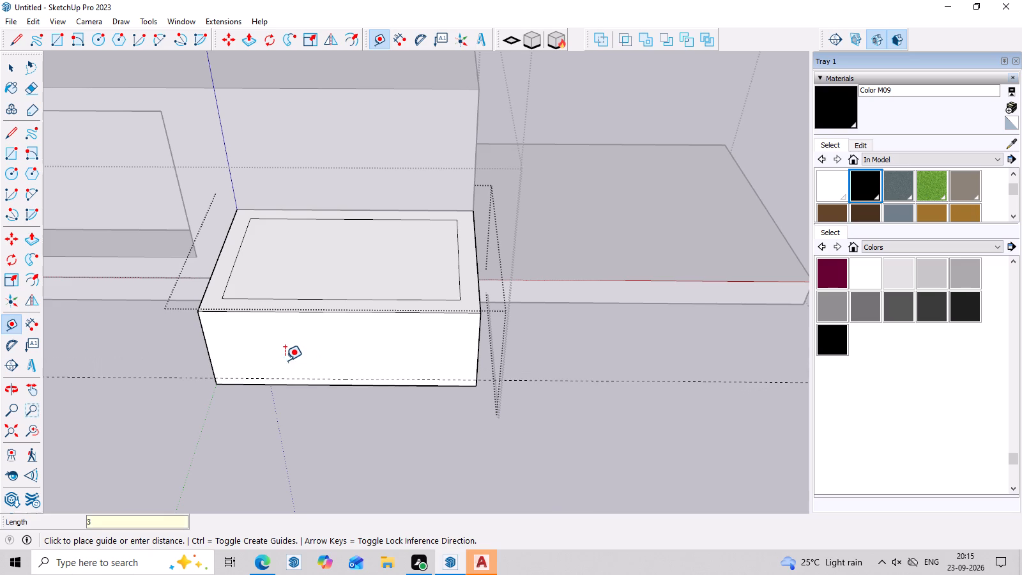
key("space")
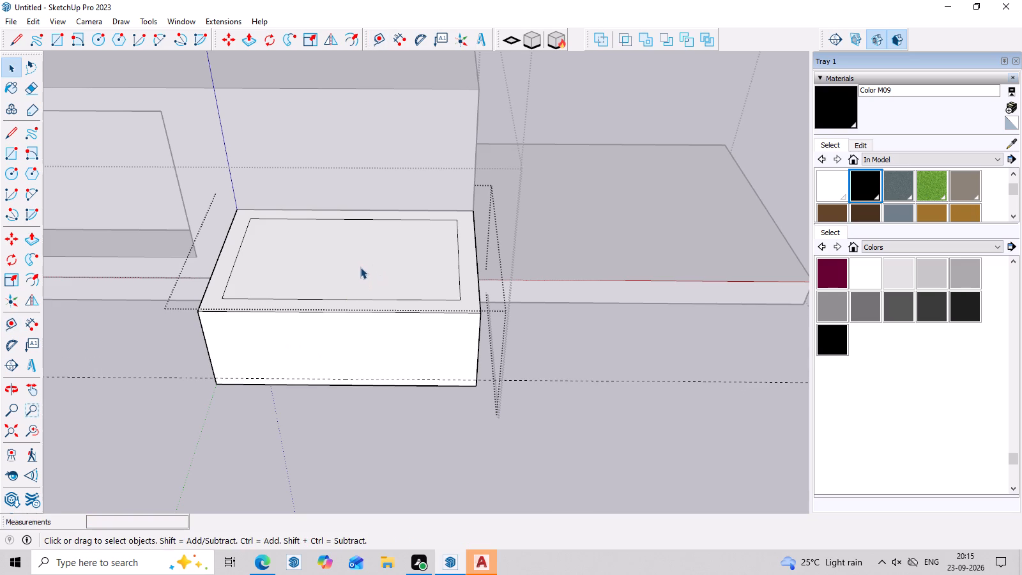
Push the face inside the rim down about 2' 6" to the guide, hollowing the box above a thin base.
key("p")
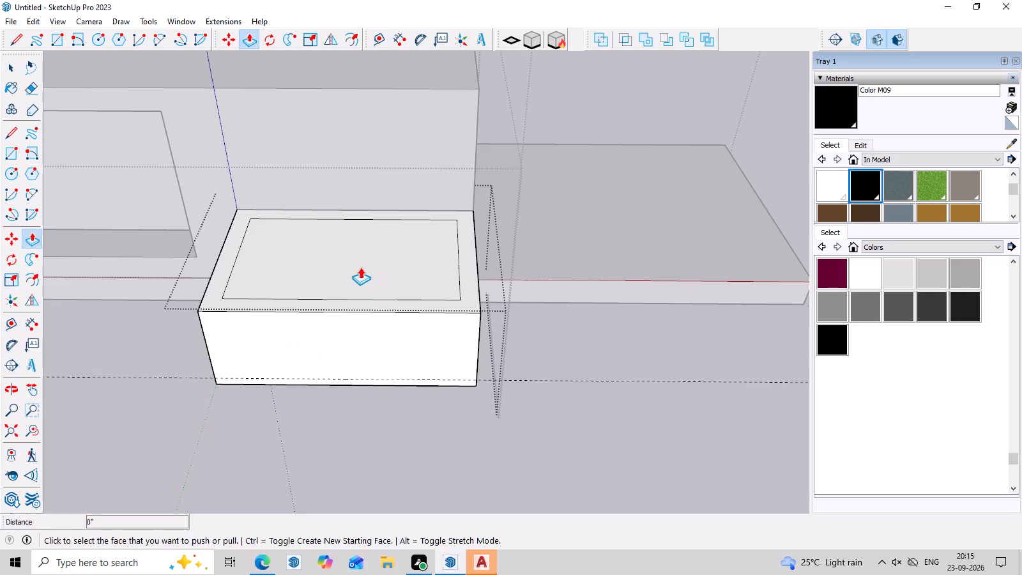
left_click(360, 267)
scroll(471, 376, "up", 2)
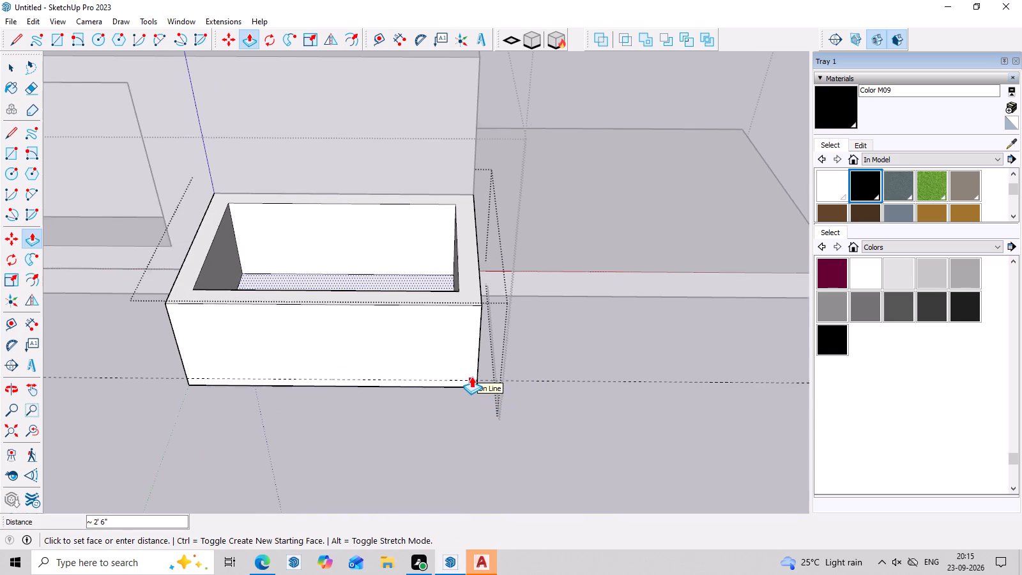
left_click(475, 378)
middle_click_drag(475, 402, 469, 507)
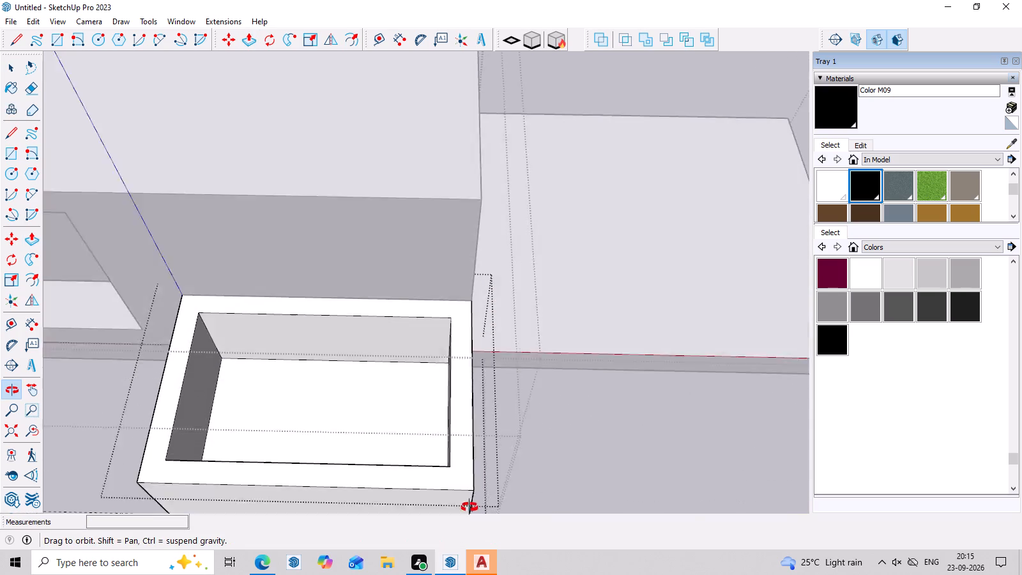
middle_click_drag(469, 507, 493, 346)
scroll(493, 346, "down", 11)
middle_click_drag(482, 436, 482, 430)
scroll(417, 418, "down", 8)
middle_click_drag(388, 452, 388, 447)
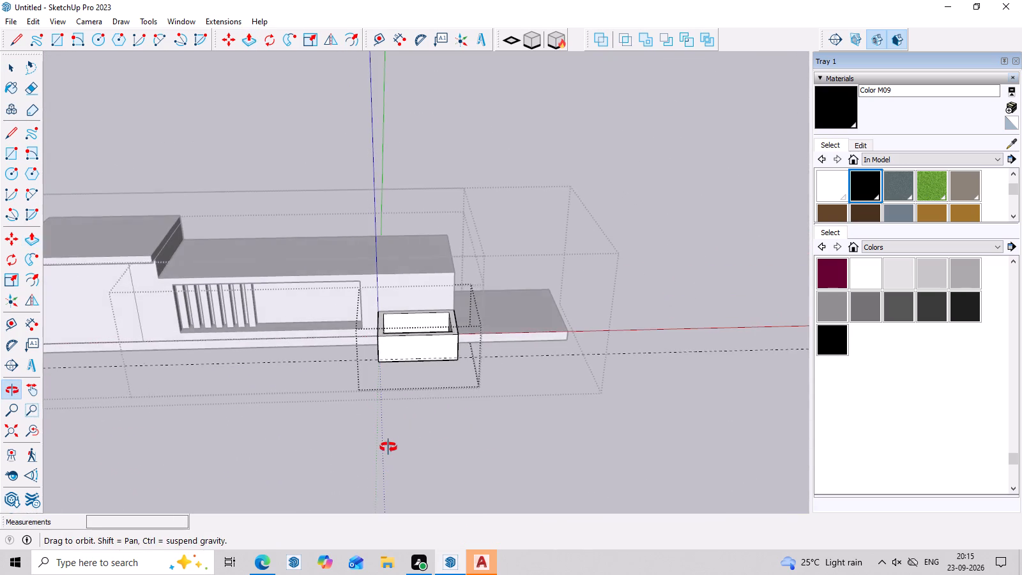
middle_click_drag(388, 447, 389, 441)
scroll(433, 399, "down", 4)
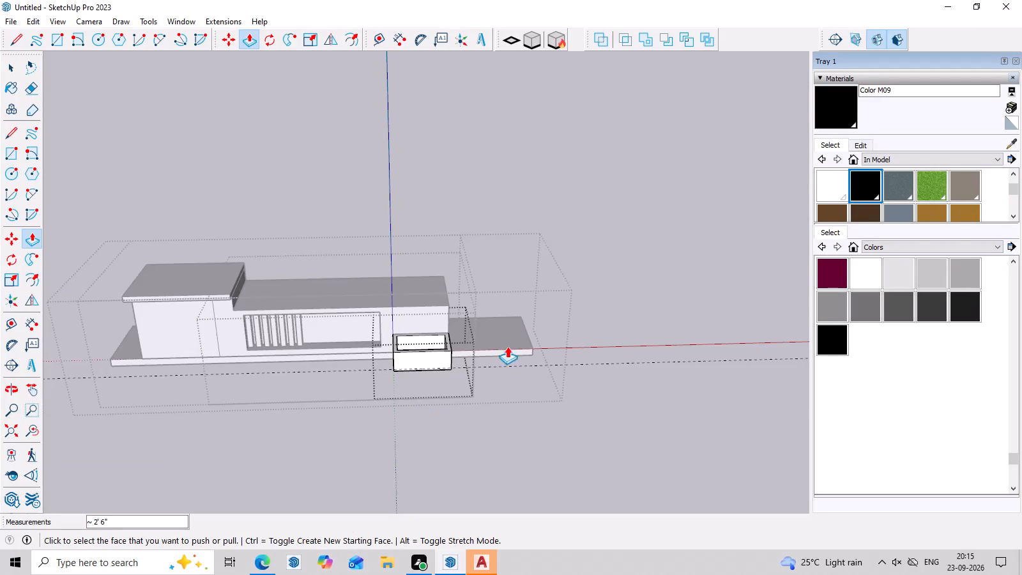
Close the box's group and the groups around it level by level, as far as the outermost group.
left_click(556, 295)
key("space")
left_click(598, 279)
middle_click_drag(566, 353, 480, 272)
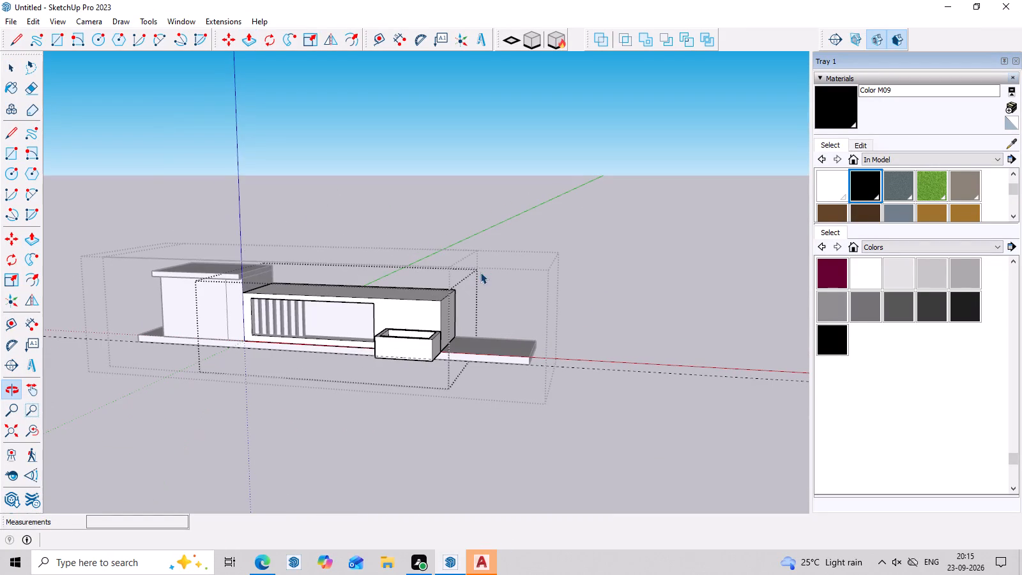
left_click(526, 249)
scroll(419, 284, "down", 16)
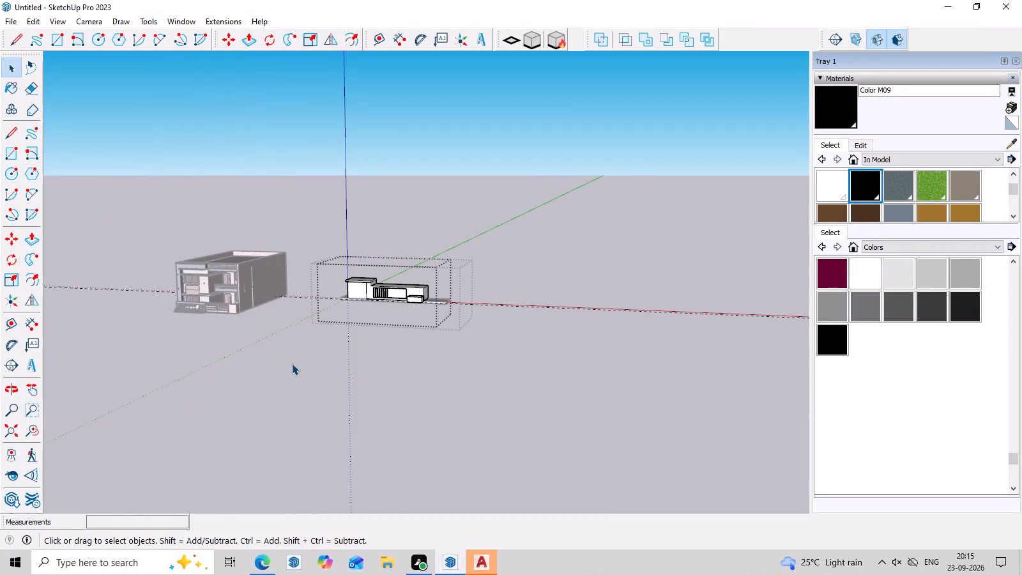
left_click(289, 366)
Examine the demonstration block with its finned recess and hollowed projecting box from several angles.
scroll(439, 322, "up", 7)
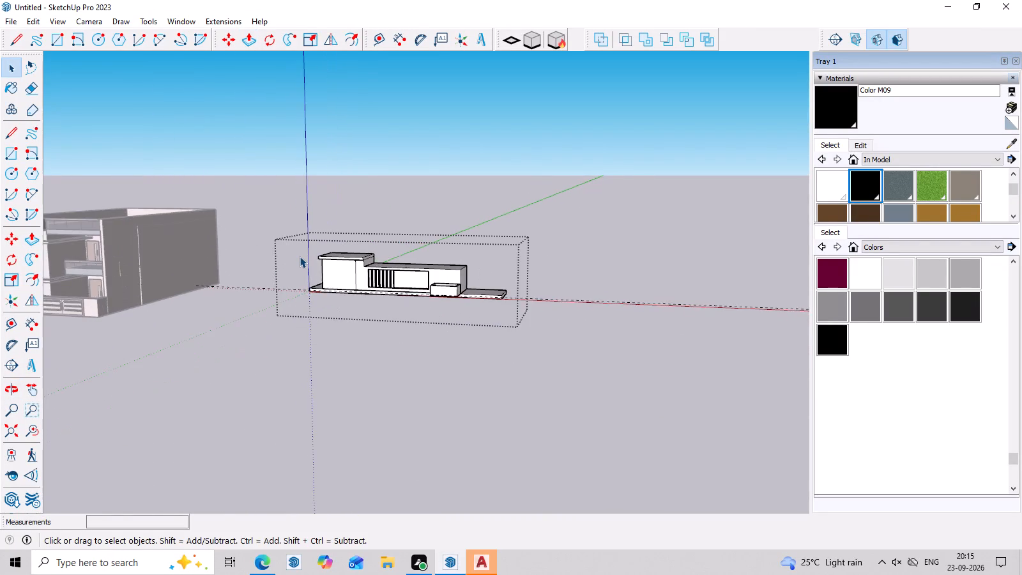
scroll(300, 256, "up", 6)
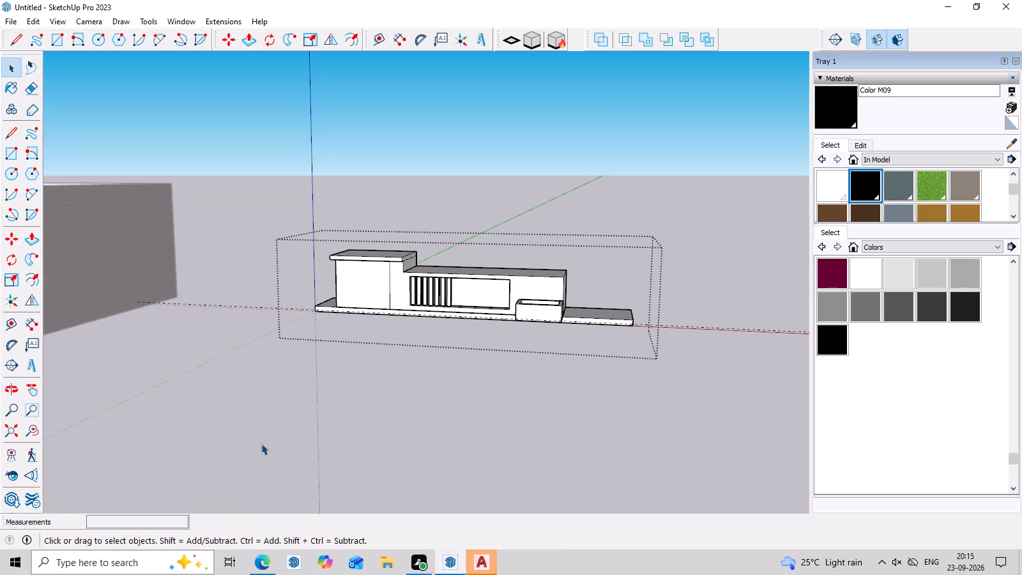
middle_click_drag(370, 240, 397, 373)
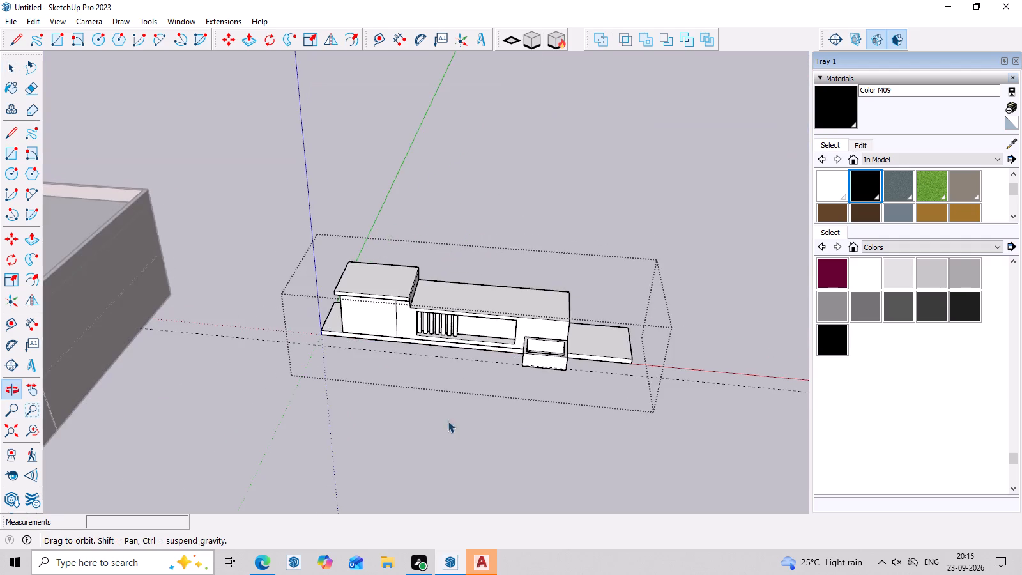
scroll(568, 375, "up", 7)
middle_click_drag(578, 261, 678, 181)
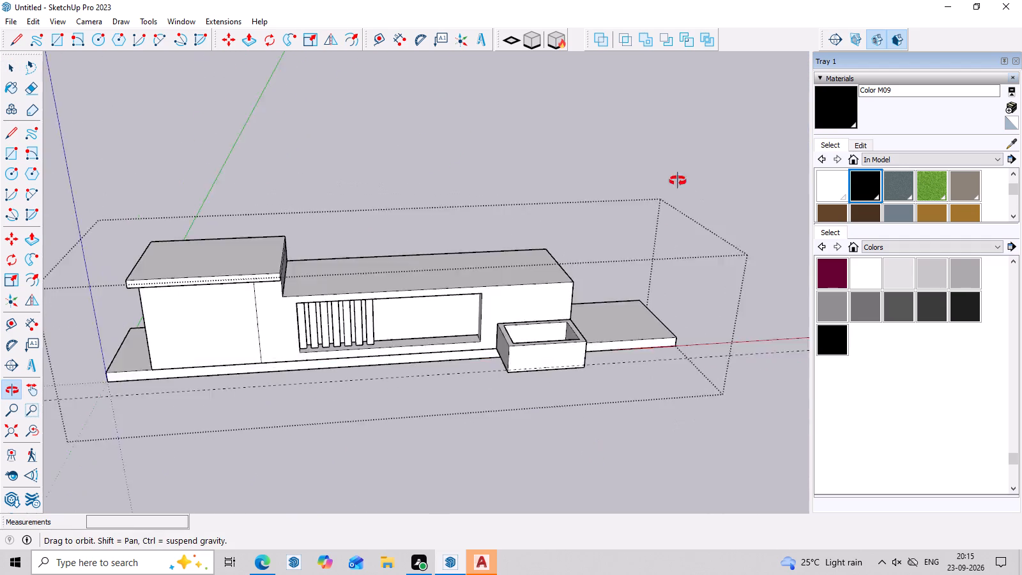
middle_click_drag(678, 181, 689, 141)
scroll(606, 291, "up", 6)
middle_click_drag(590, 385, 526, 366)
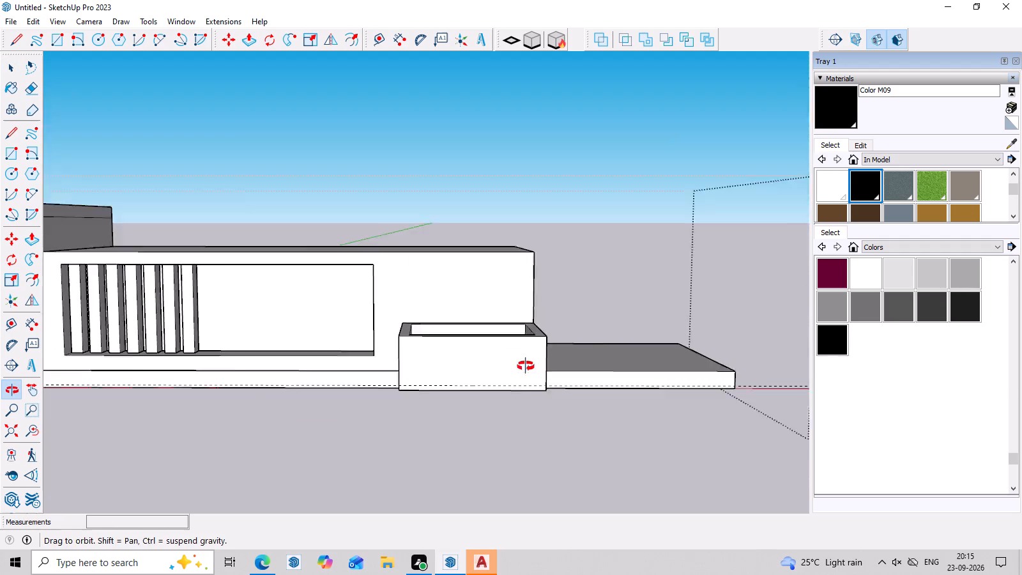
middle_click_drag(526, 366, 528, 379)
scroll(365, 314, "up", 1)
scroll(365, 314, "down", 9)
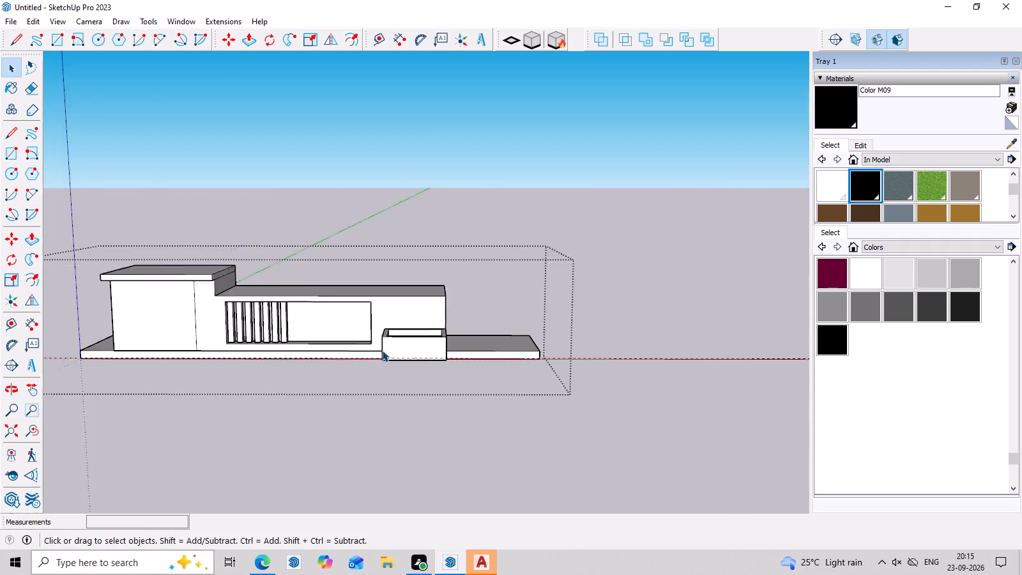
scroll(382, 350, "down", 19)
Leave the outermost group and copy the house's SWEET HOME sign panel with nearby plants about 40' out beside the house.
double_click(229, 420)
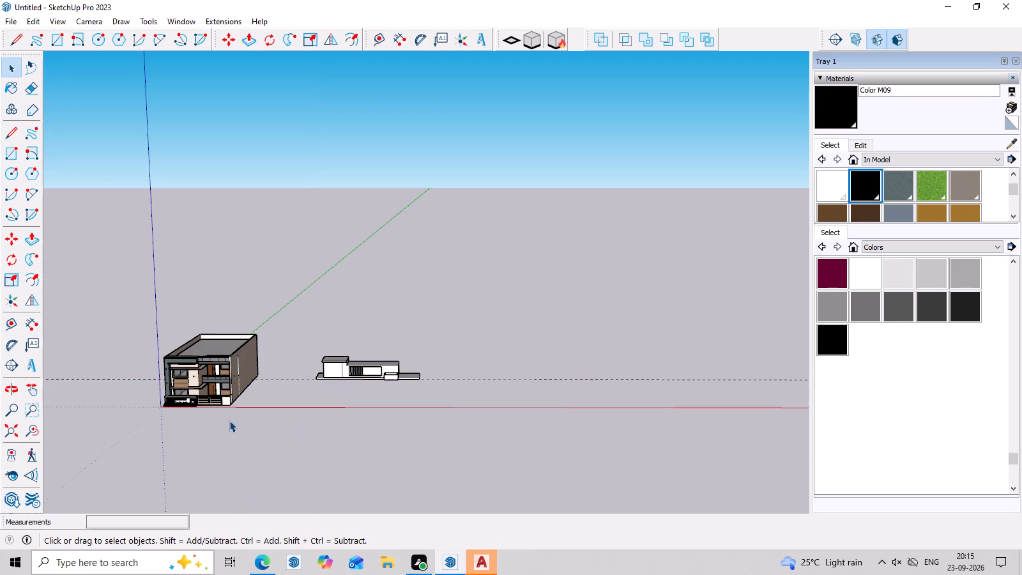
scroll(213, 425, "up", 20)
scroll(213, 425, "up", 1)
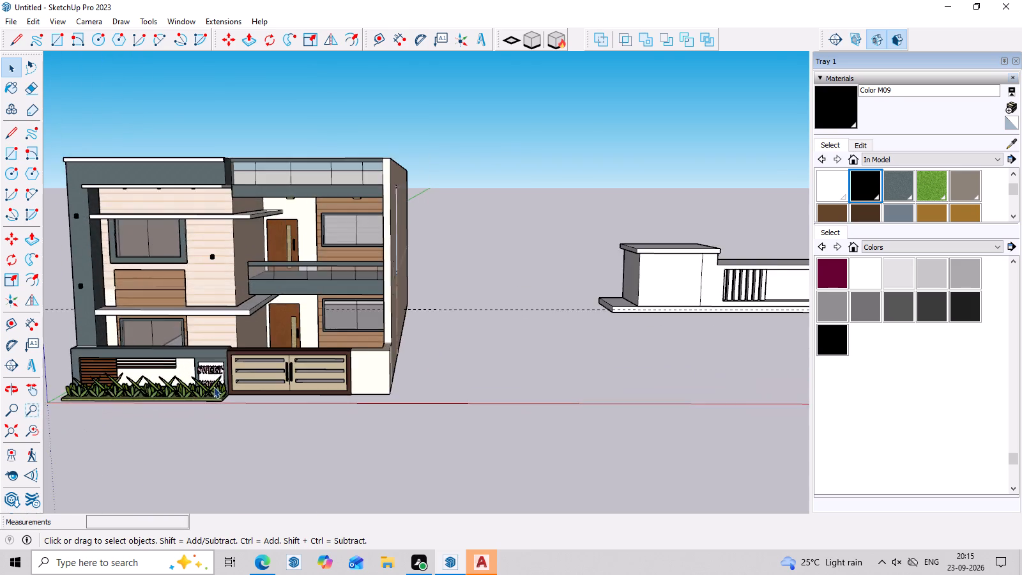
scroll(213, 387, "up", 14)
left_click_drag(278, 372, 254, 397)
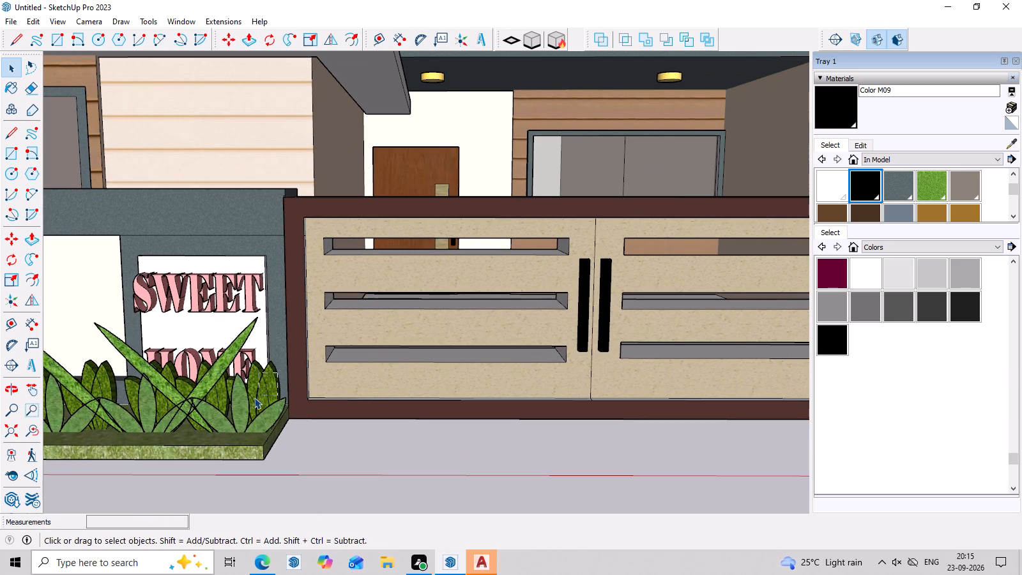
left_click_drag(254, 397, 158, 420)
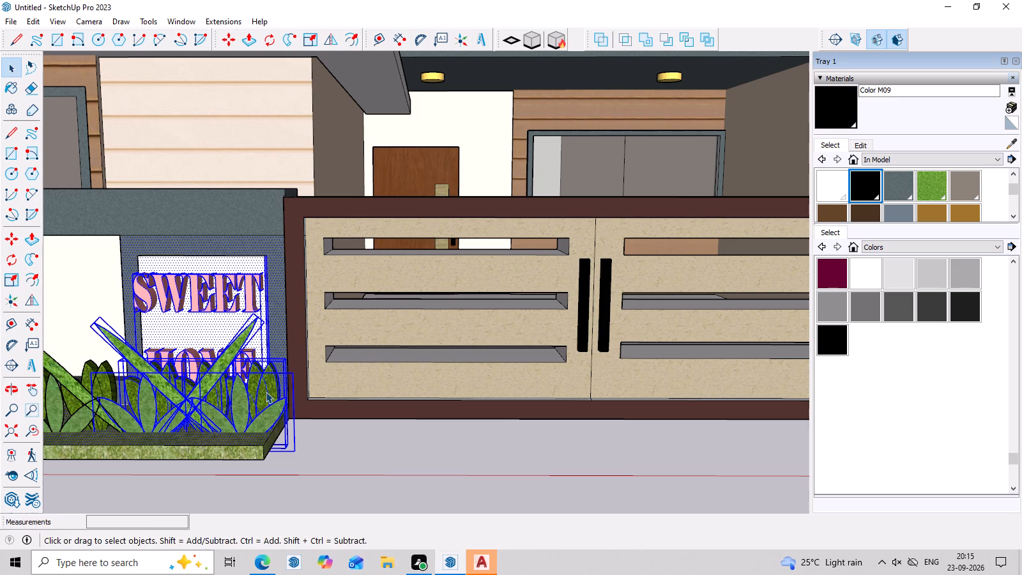
key("m")
left_click(267, 409, "ctrl")
scroll(641, 485, "down", 3)
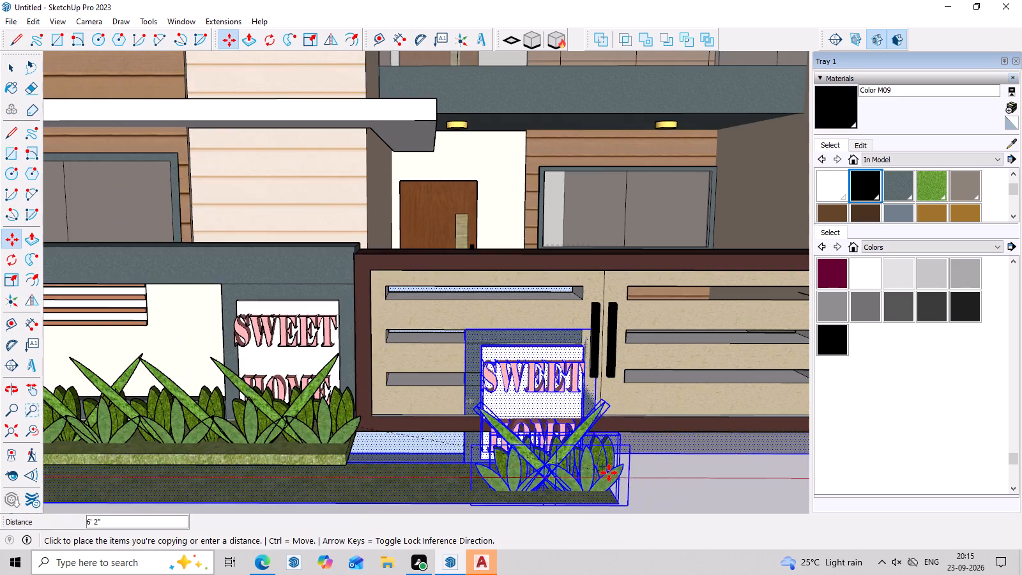
scroll(609, 473, "down", 12)
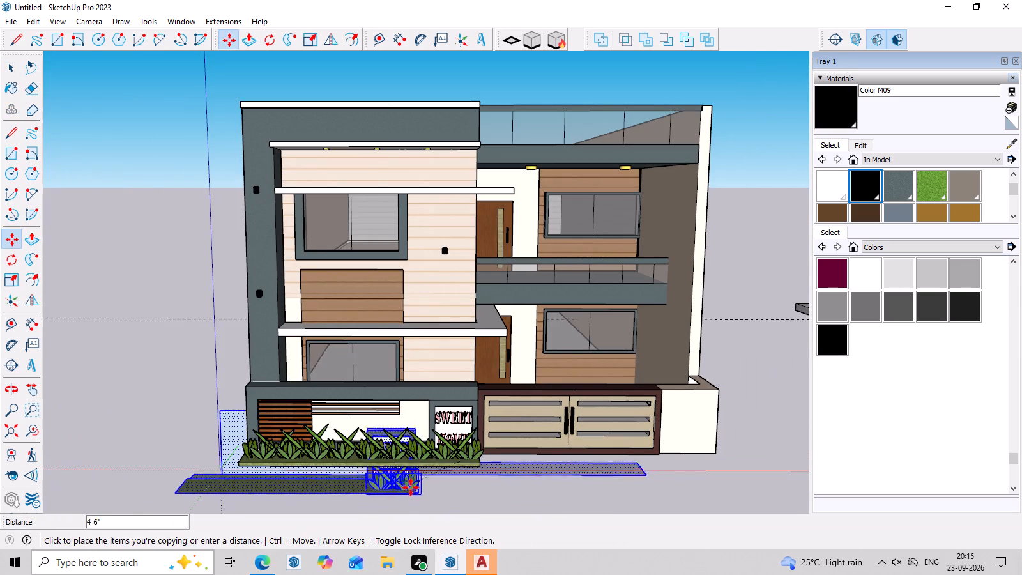
scroll(472, 487, "down", 9)
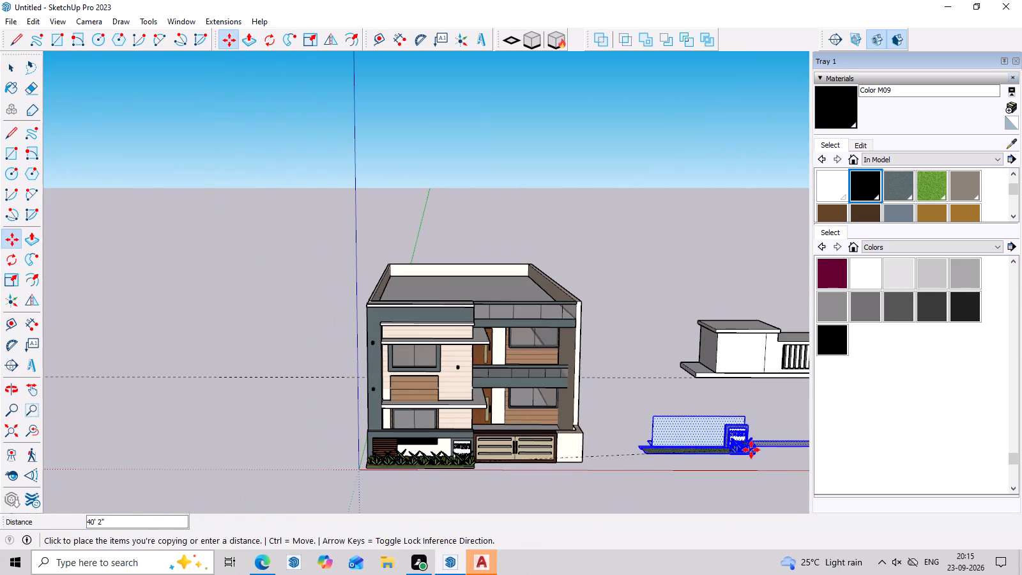
left_click(748, 452)
key("space")
left_click(648, 392)
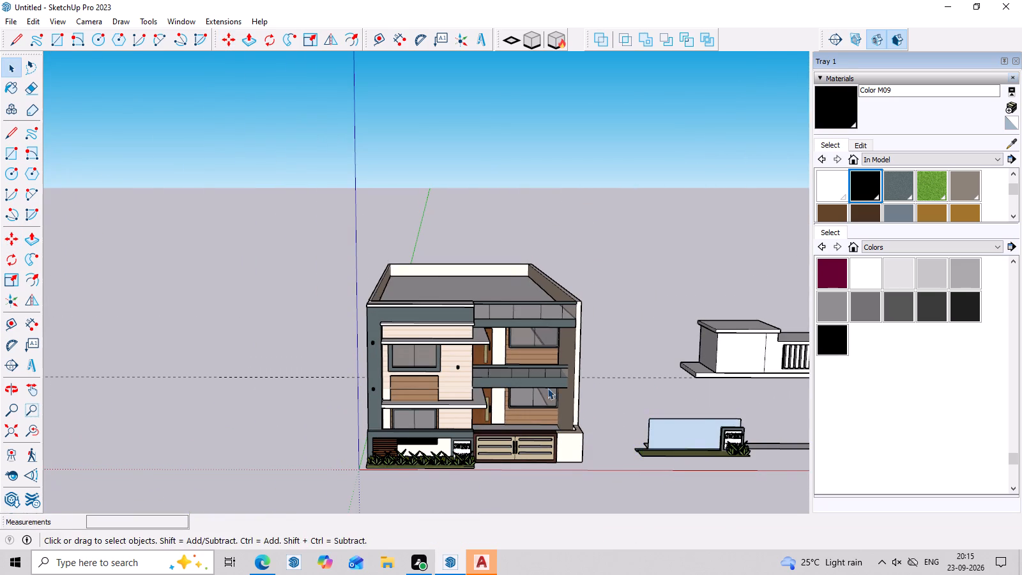
Erase the long grey strip extending from the base of the copied SWEET HOME sign.
middle_click_drag(547, 388, 273, 224)
scroll(571, 249, "down", 6)
middle_click_drag(638, 320, 652, 418)
left_click_drag(699, 364, 677, 417)
scroll(476, 326, "down", 6)
middle_click_drag(636, 398, 647, 437)
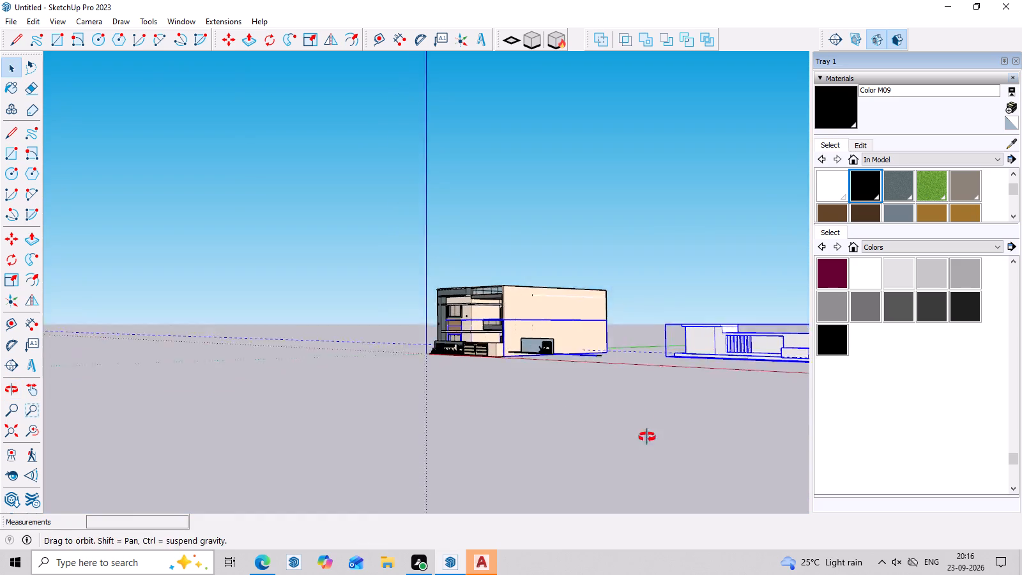
middle_click_drag(647, 437, 758, 498)
scroll(469, 343, "up", 4)
left_click(779, 371)
scroll(609, 370, "up", 7)
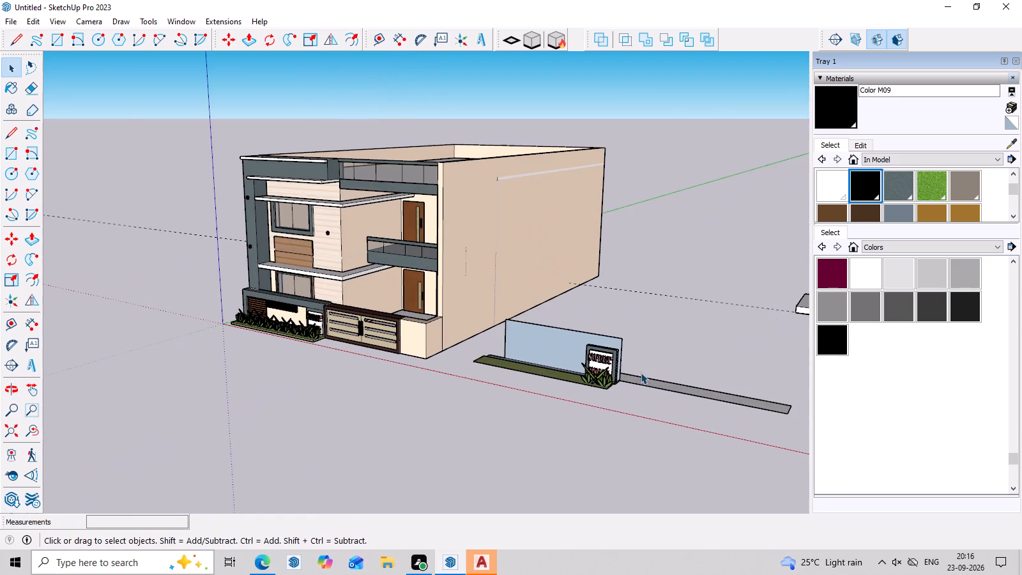
middle_click(644, 372)
scroll(644, 372, "up", 5)
middle_click_drag(602, 436, 607, 459)
scroll(607, 430, "up", 2)
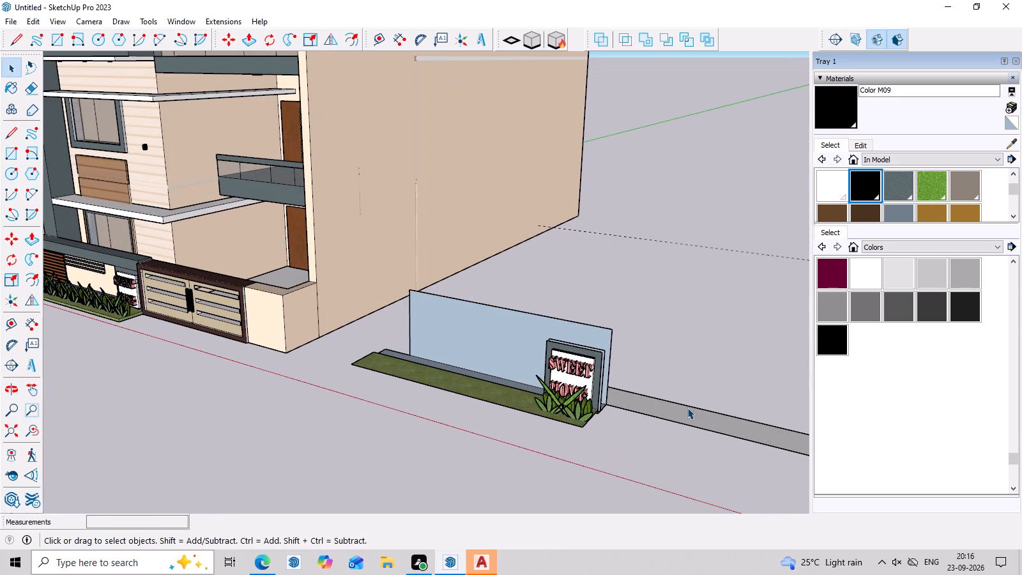
key("e")
left_click_drag(728, 361, 657, 464)
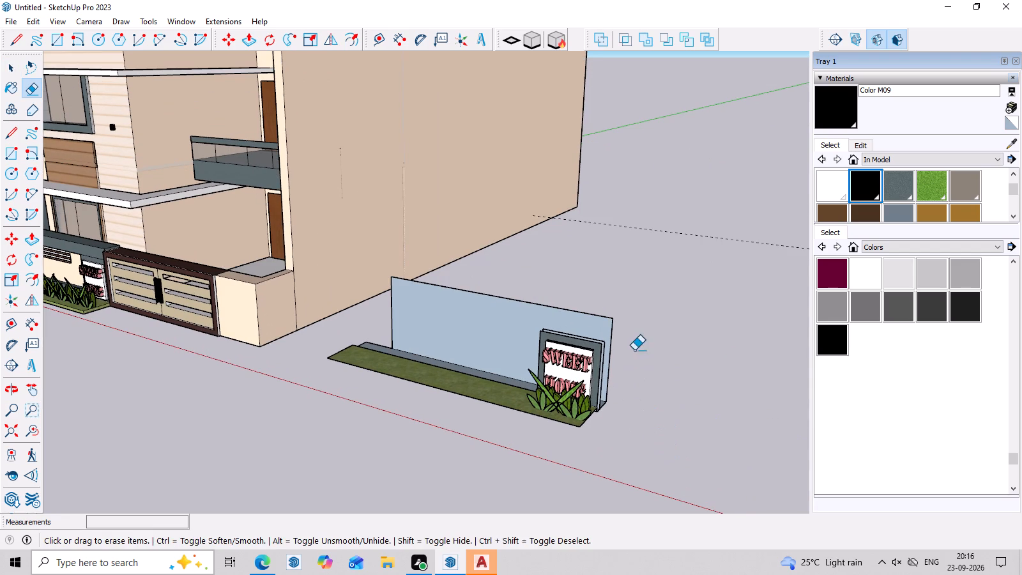
Erase the SWEET HOME sign panel, its lettering and the tall wall behind it from the copied section beside the house.
left_click(634, 350)
left_click_drag(602, 350, 558, 346)
left_click(596, 321)
left_click_drag(590, 331, 581, 339)
left_click(627, 303)
left_click_drag(622, 308, 547, 349)
left_click_drag(577, 336, 575, 338)
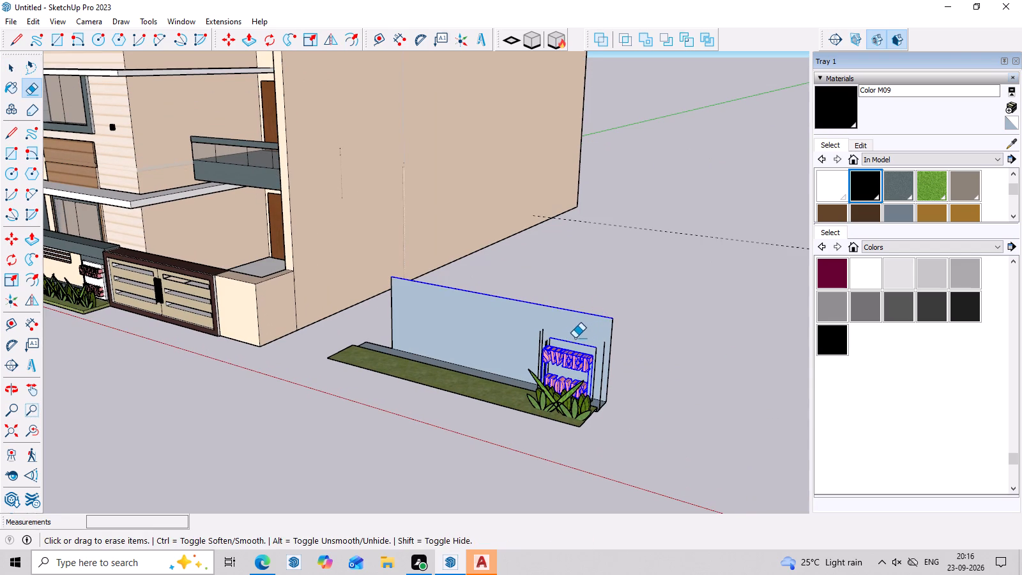
left_click_drag(575, 338, 536, 351)
left_click(508, 356)
left_click(632, 319)
left_click_drag(630, 348, 618, 368)
left_click_drag(614, 345, 595, 367)
left_click_drag(589, 349, 589, 389)
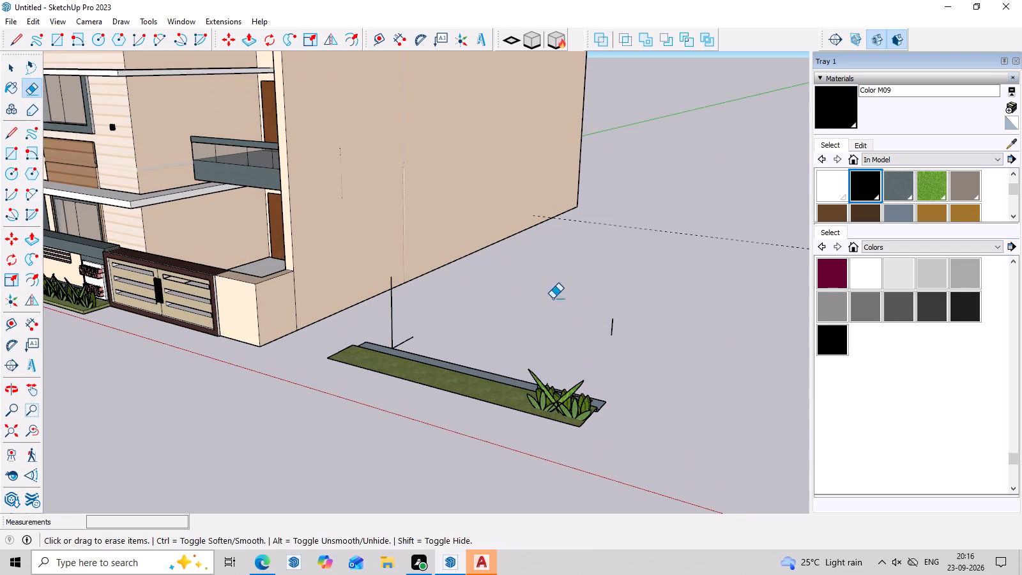
Erase the green ground strip and grey kerb surfaces at the base of the copied section.
middle_click_drag(544, 291, 481, 436)
scroll(379, 439, "up", 3)
left_click_drag(356, 379, 343, 422)
left_click_drag(333, 400, 326, 449)
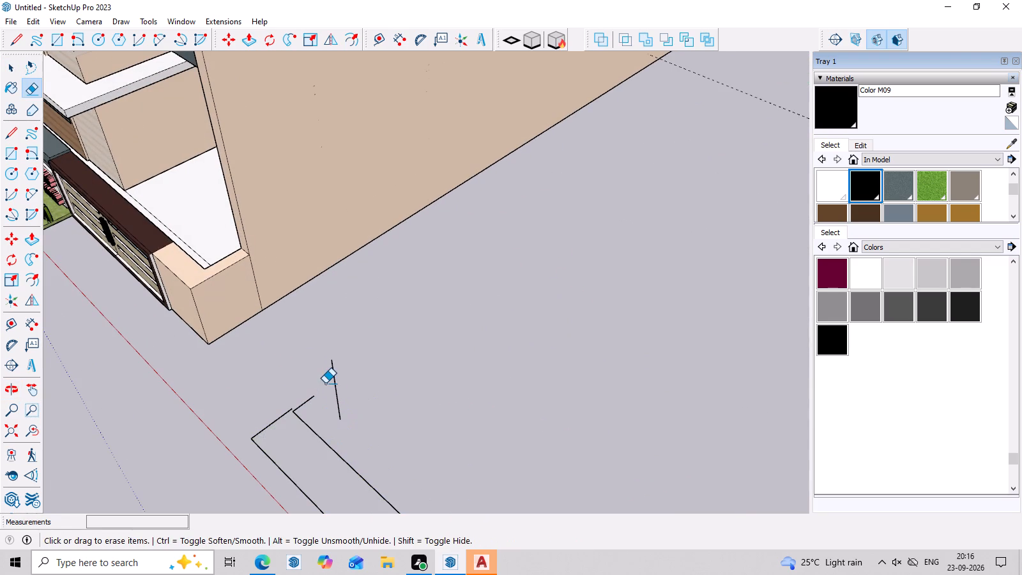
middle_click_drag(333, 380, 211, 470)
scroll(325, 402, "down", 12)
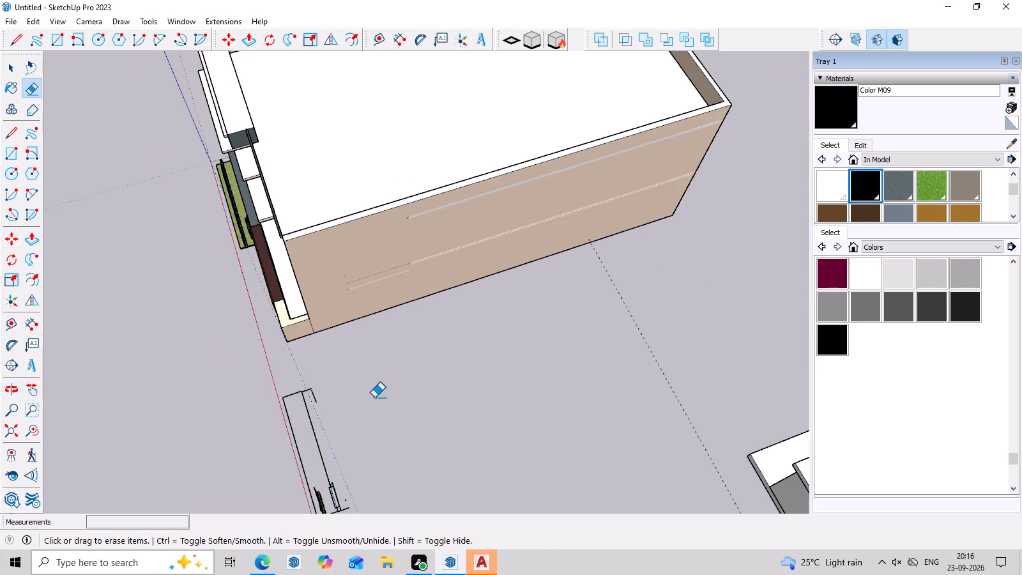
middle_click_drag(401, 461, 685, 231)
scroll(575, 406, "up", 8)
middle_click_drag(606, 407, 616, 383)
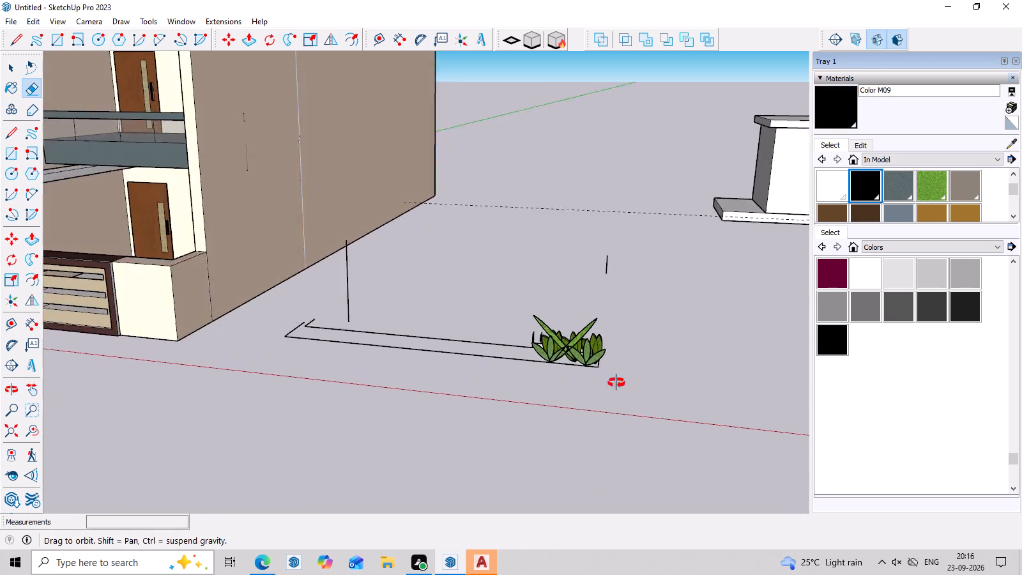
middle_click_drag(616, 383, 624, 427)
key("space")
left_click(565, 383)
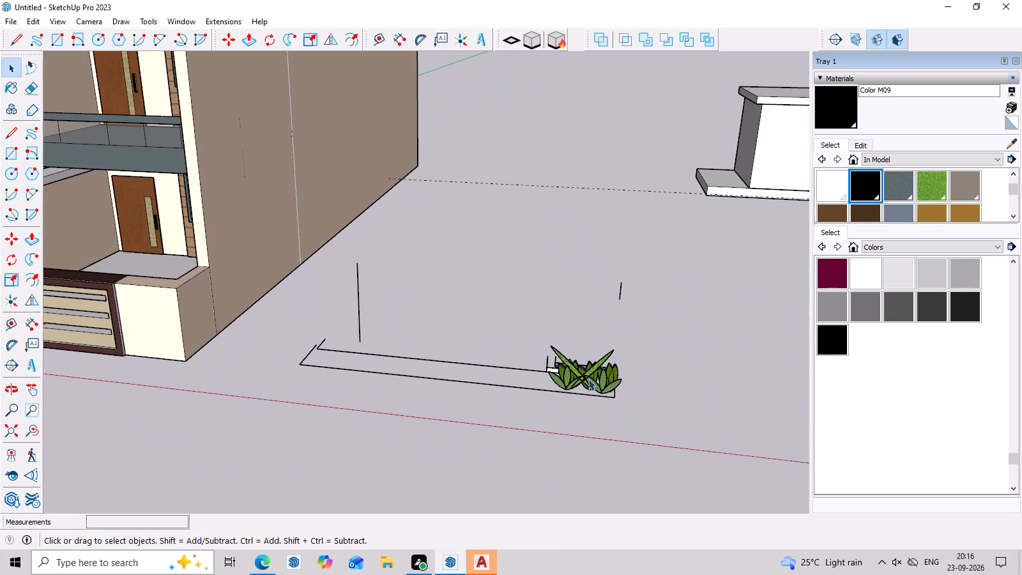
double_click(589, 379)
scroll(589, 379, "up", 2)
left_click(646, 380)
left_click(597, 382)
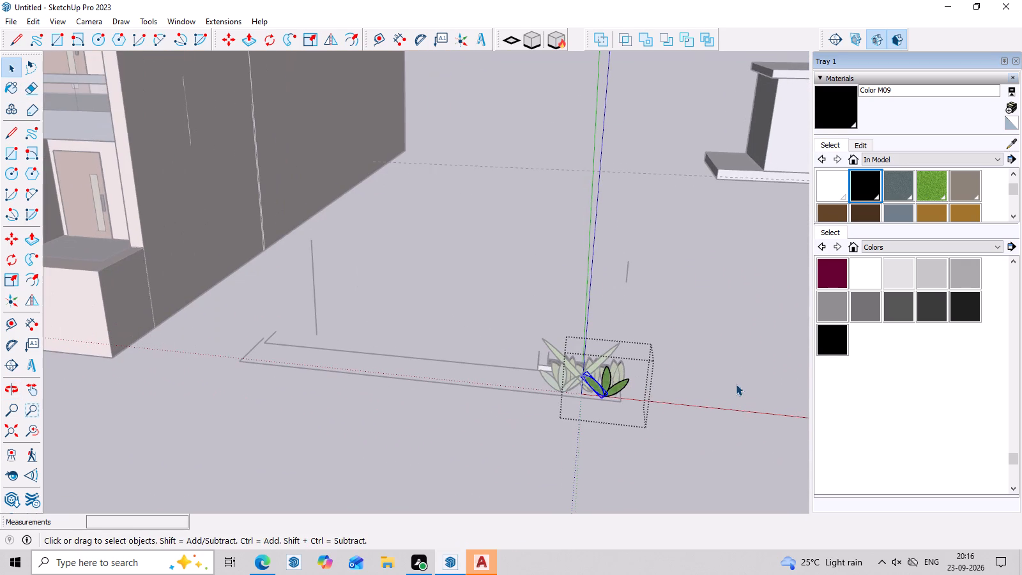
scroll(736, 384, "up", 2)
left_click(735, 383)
Move the cluster of plants from the copied section about 68' 9" into the hollowed projecting box of the demonstration block.
left_click(607, 379)
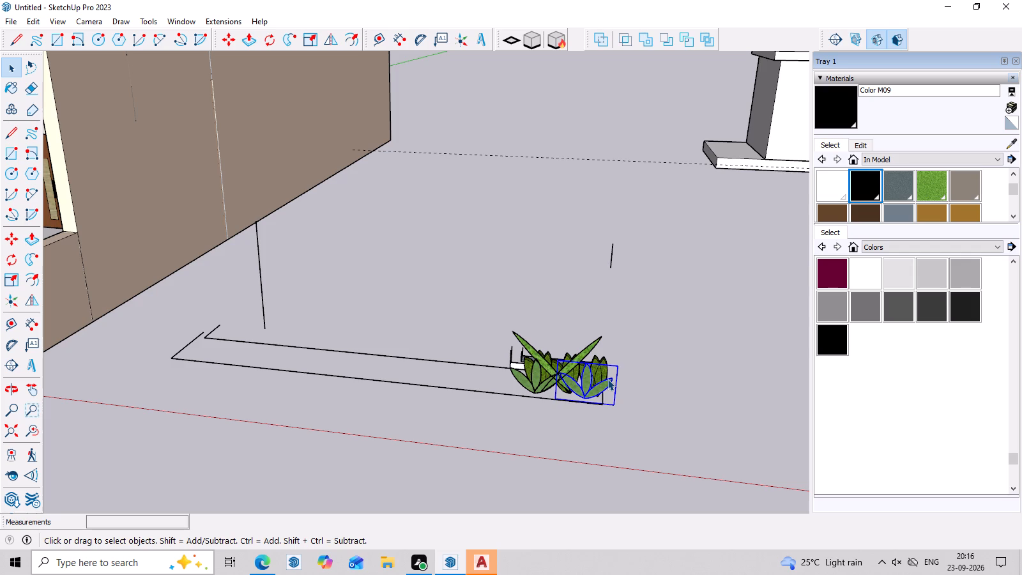
left_click(599, 368, "shift")
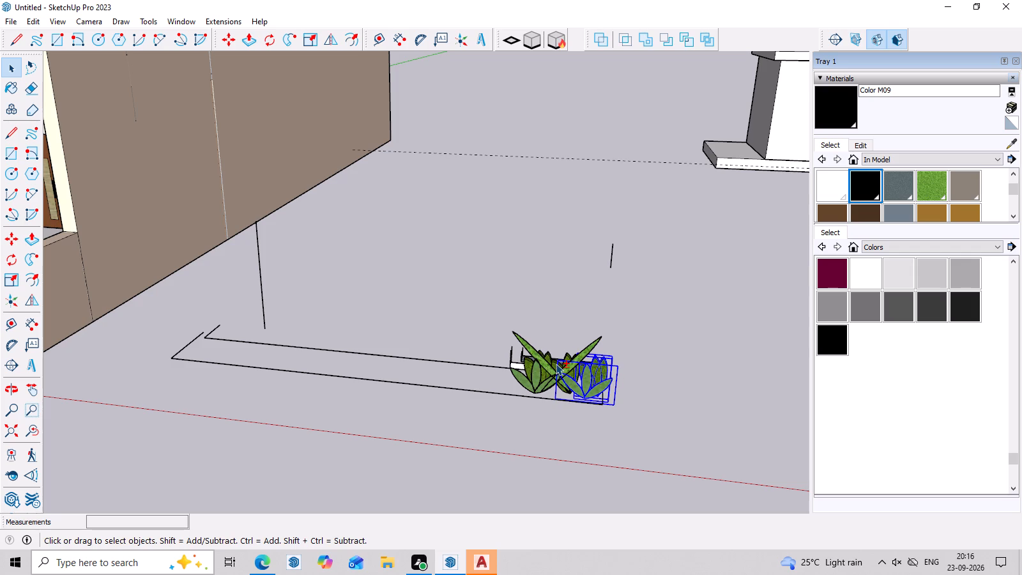
left_click(556, 364, "shift")
left_click(520, 371, "shift")
left_click(551, 367, "shift")
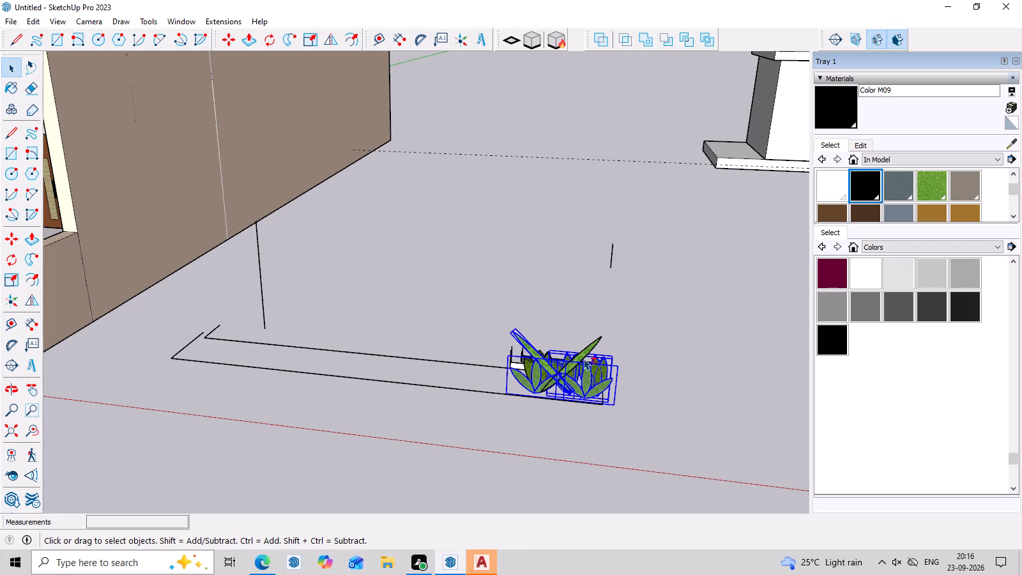
left_click(583, 355, "shift")
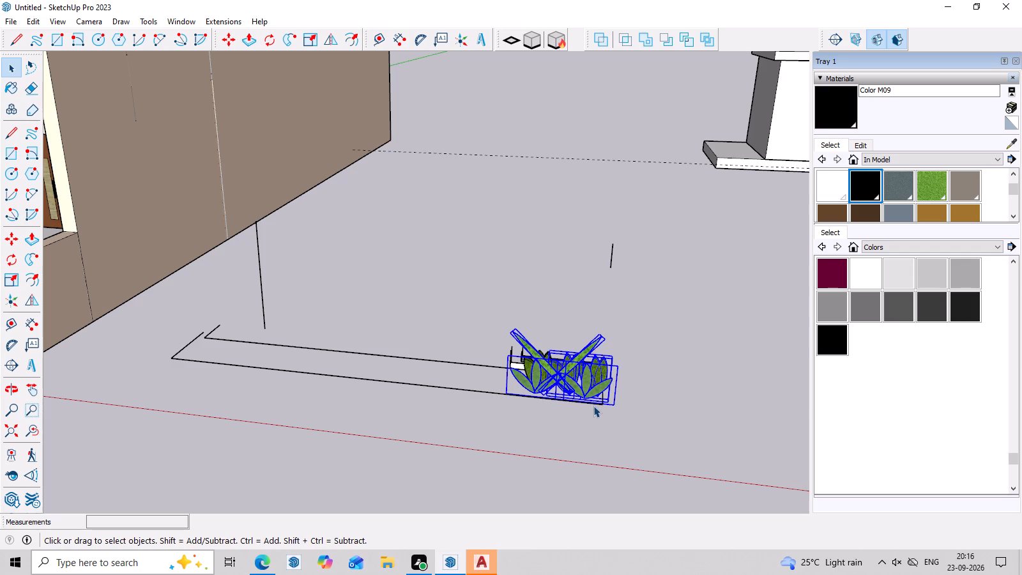
key("m")
left_click(558, 395)
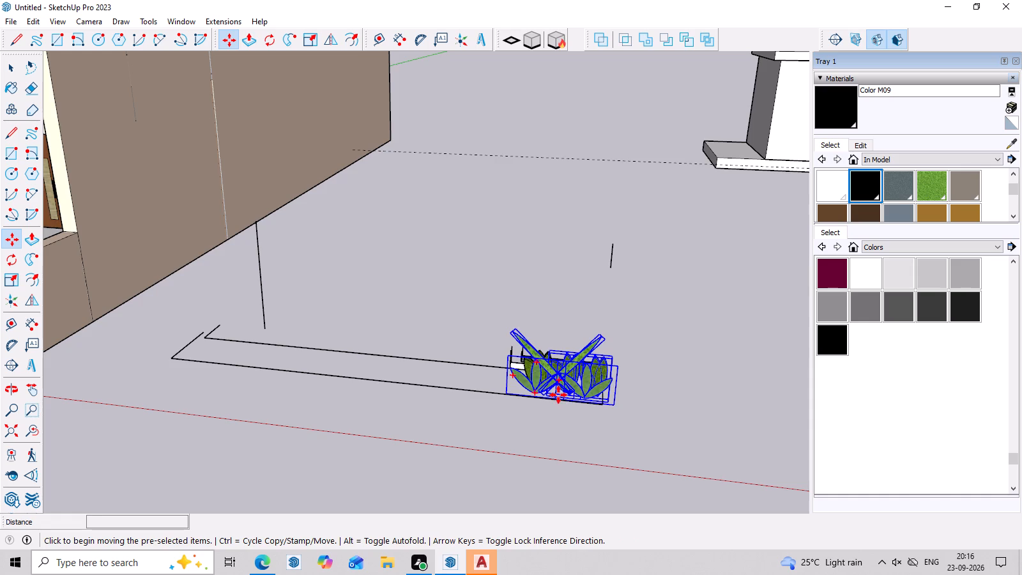
scroll(613, 328, "down", 14)
scroll(666, 249, "up", 2)
scroll(629, 232, "down", 7)
scroll(747, 227, "up", 6)
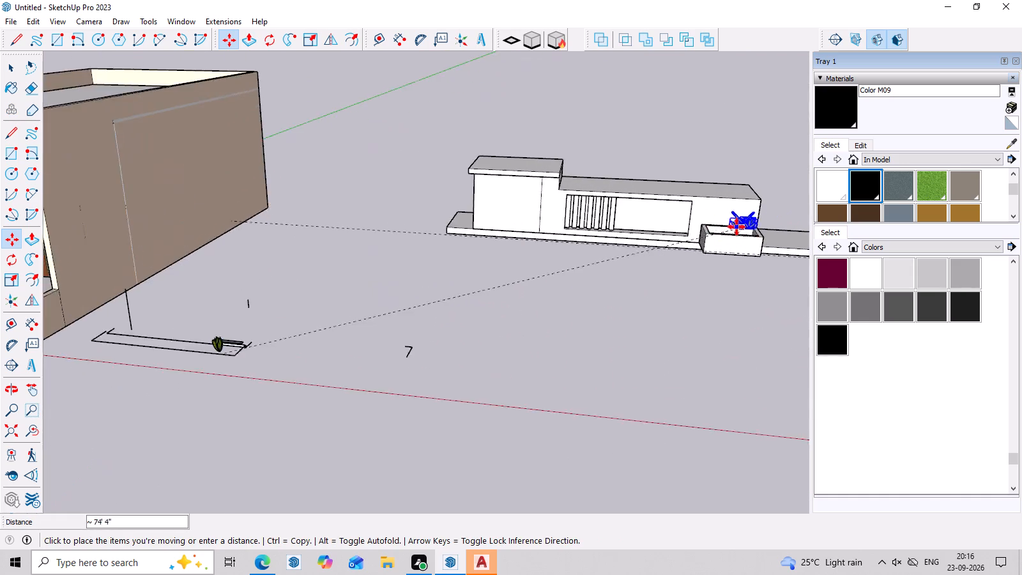
scroll(736, 227, "up", 11)
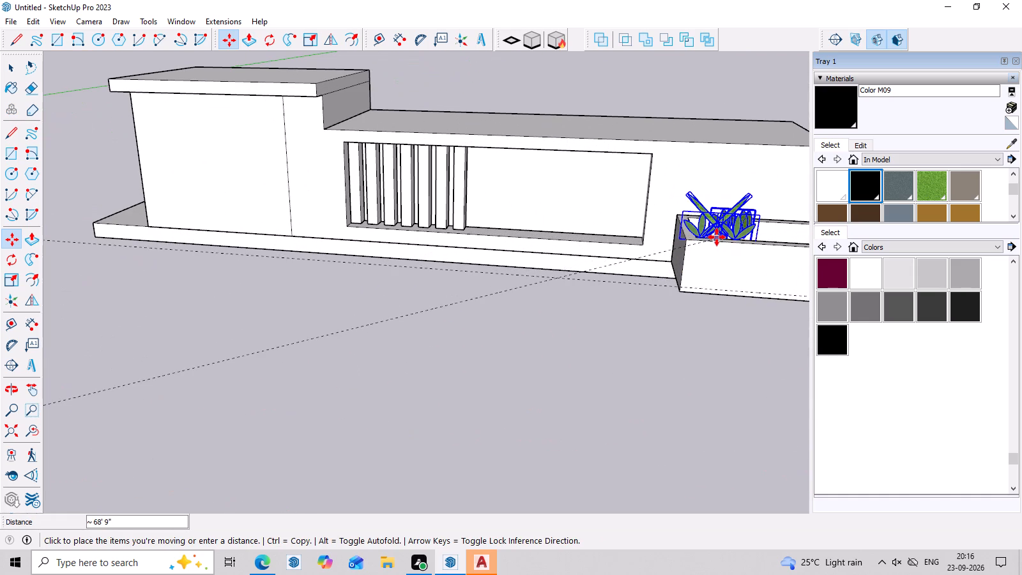
left_click(717, 237)
scroll(417, 266, "down", 10)
key("space")
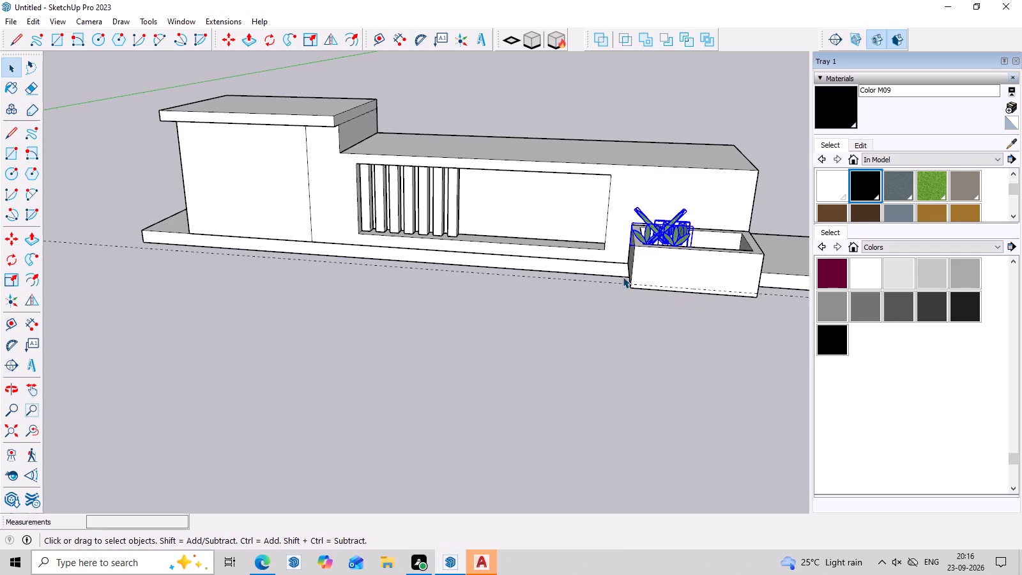
left_click(583, 347)
Move the leftover plant from the copied section about 69' into the hollowed box, beside the other plants.
scroll(580, 348, "down", 14)
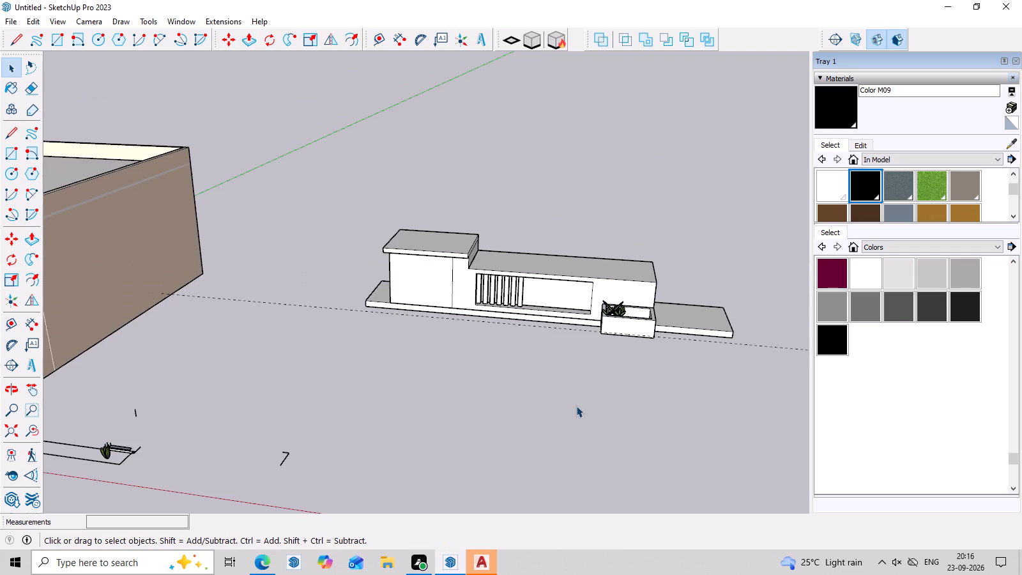
middle_click_drag(576, 406, 591, 394)
scroll(107, 440, "up", 3)
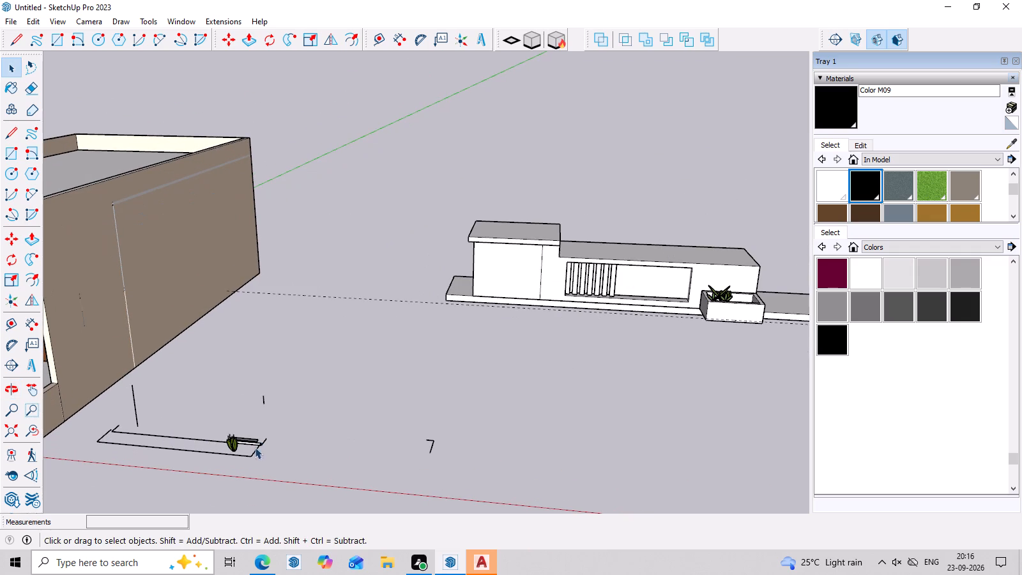
scroll(212, 453, "up", 8)
left_click(248, 443)
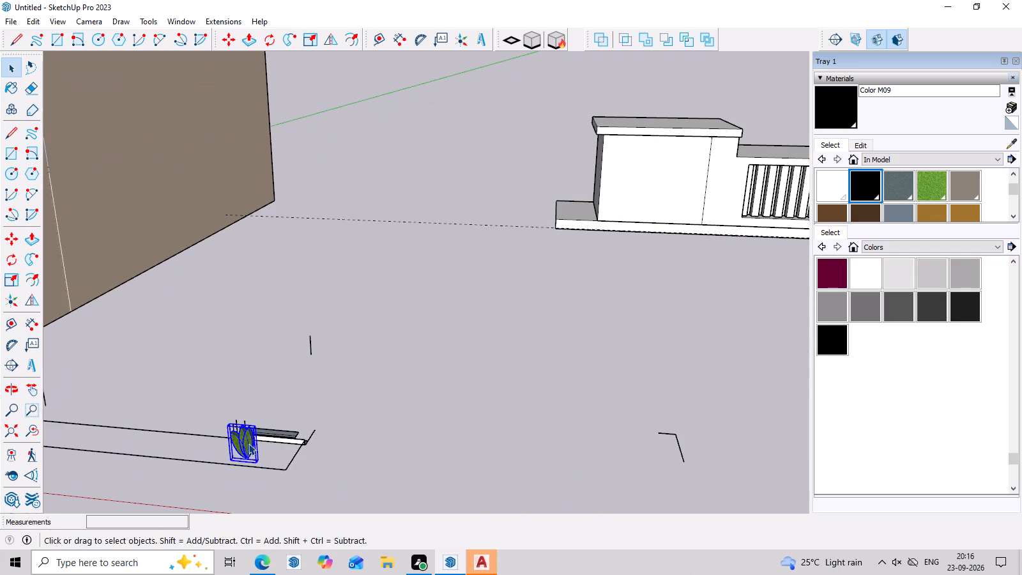
key("m")
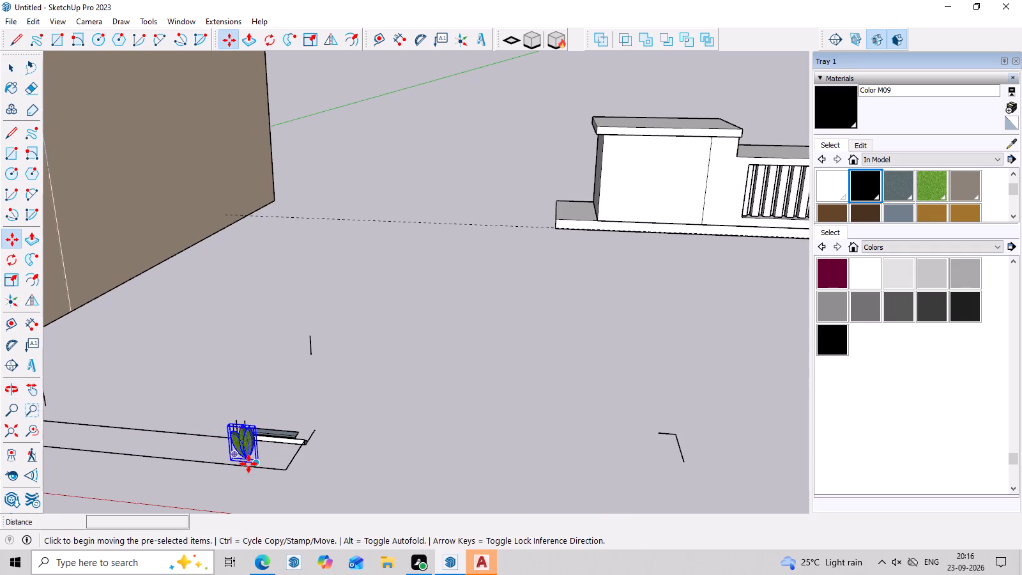
left_click(247, 459)
key("Escape")
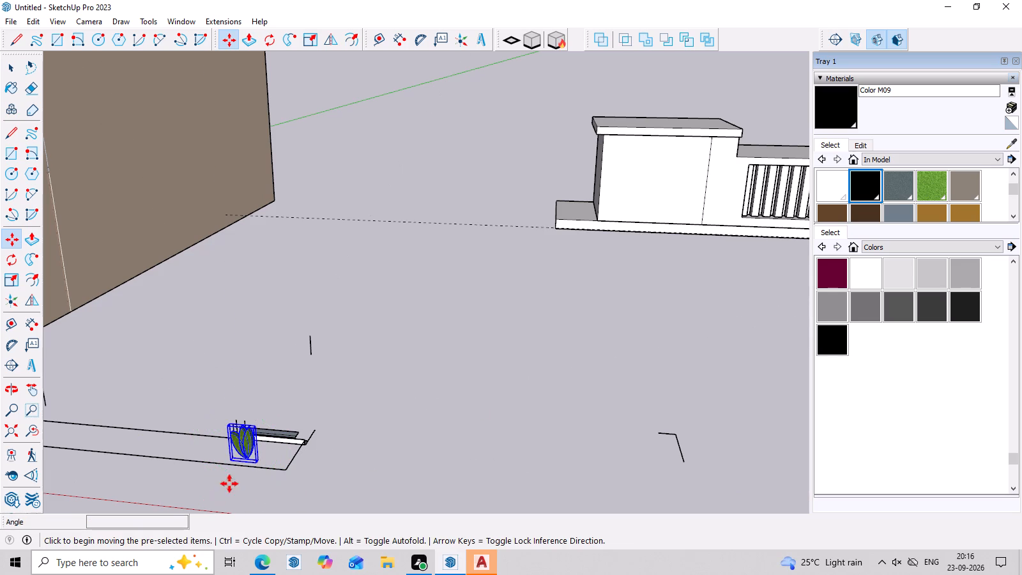
left_click(243, 455)
key("Escape")
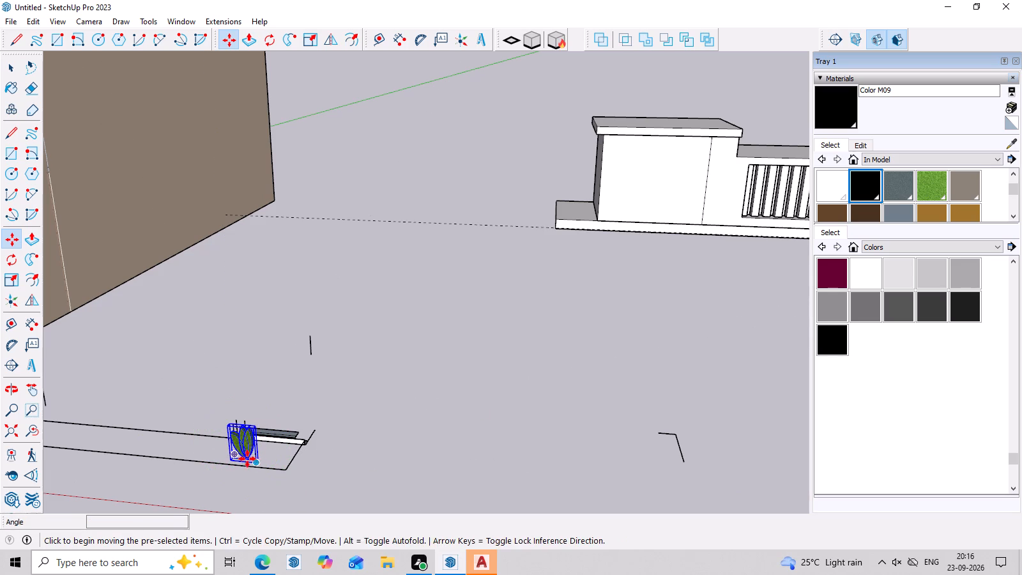
left_click(247, 457)
scroll(535, 388, "down", 7)
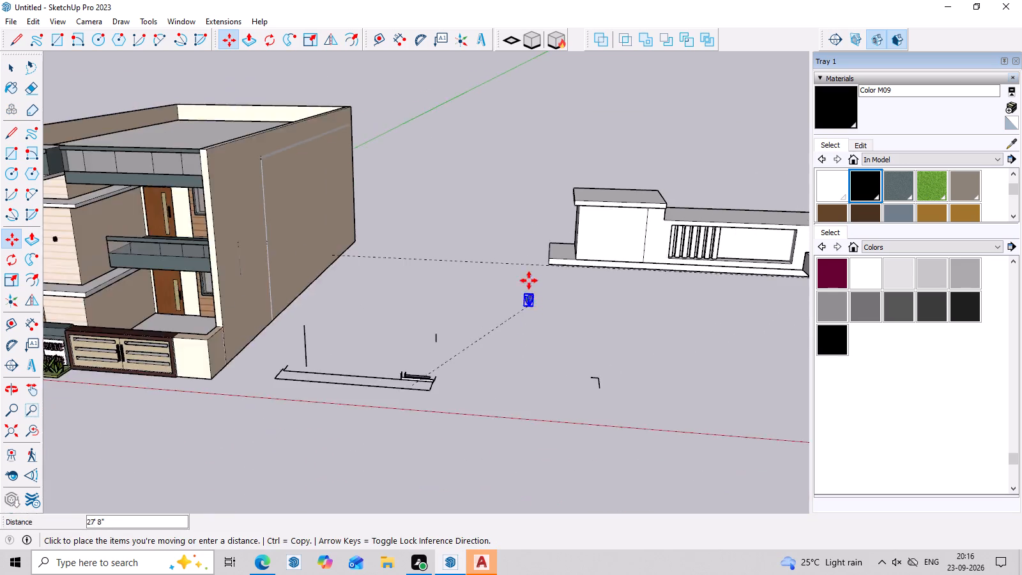
scroll(529, 280, "down", 8)
scroll(699, 264, "up", 13)
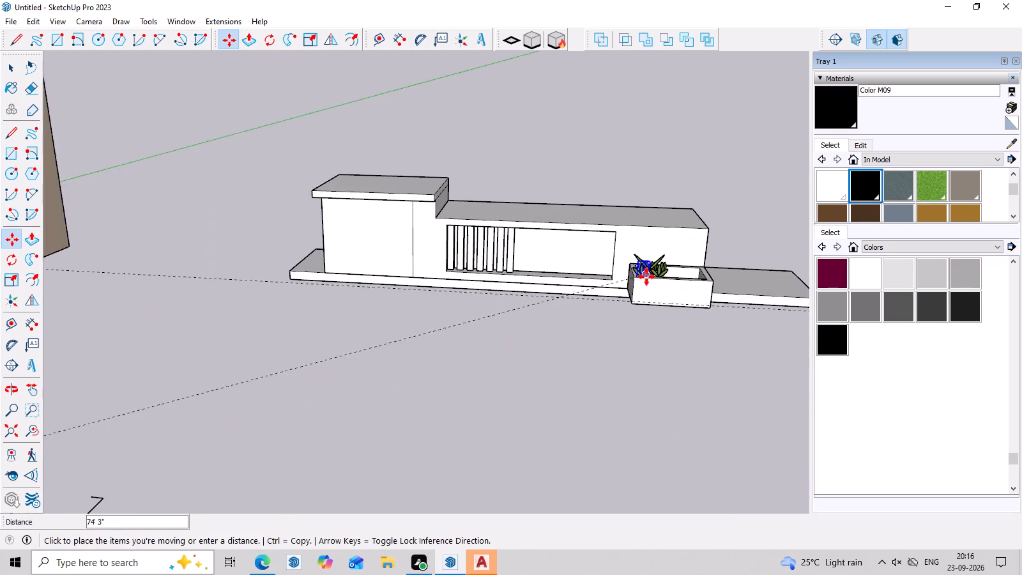
scroll(646, 277, "up", 10)
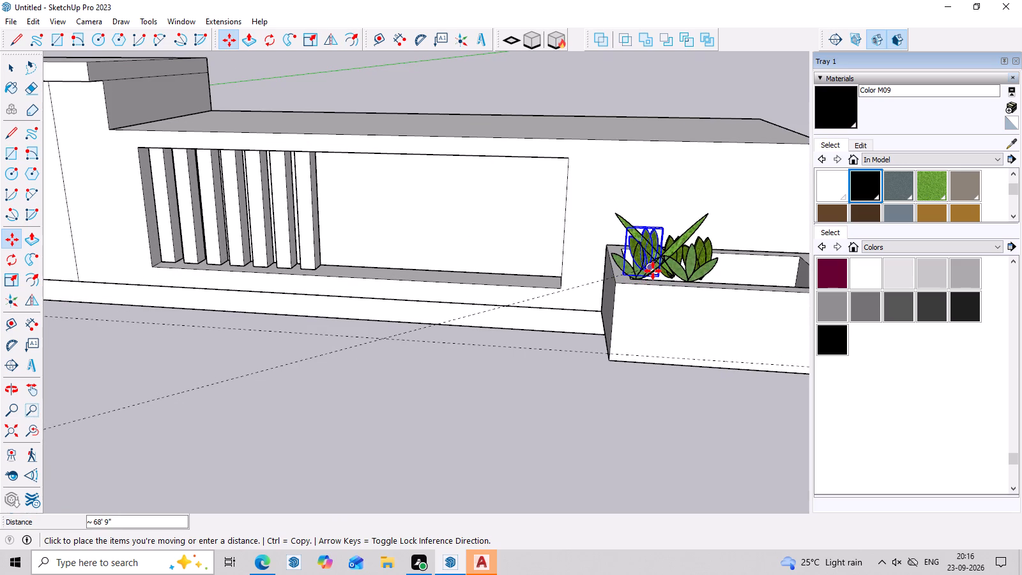
scroll(648, 264, "up", 7)
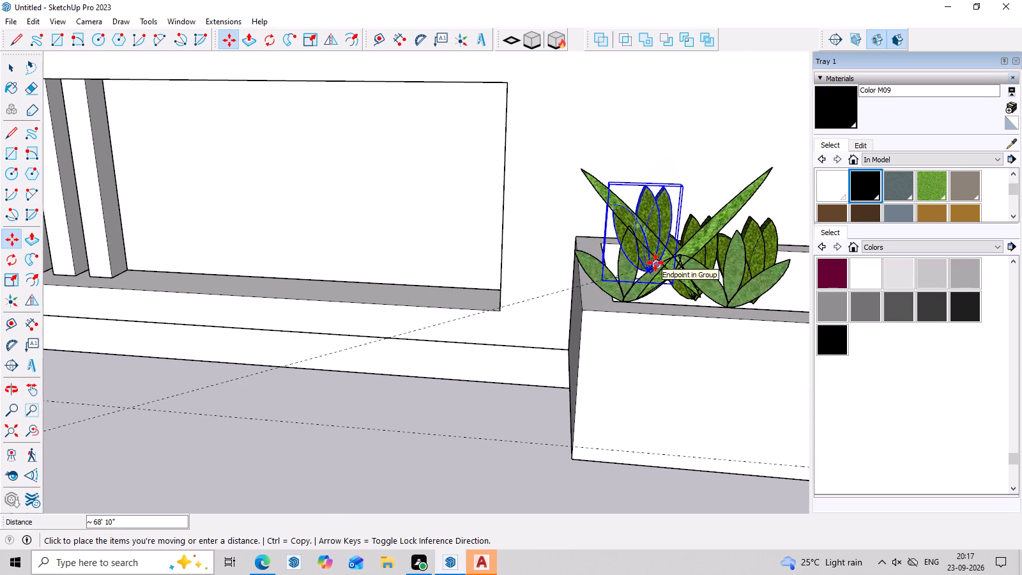
left_click(662, 300)
scroll(560, 250, "down", 3)
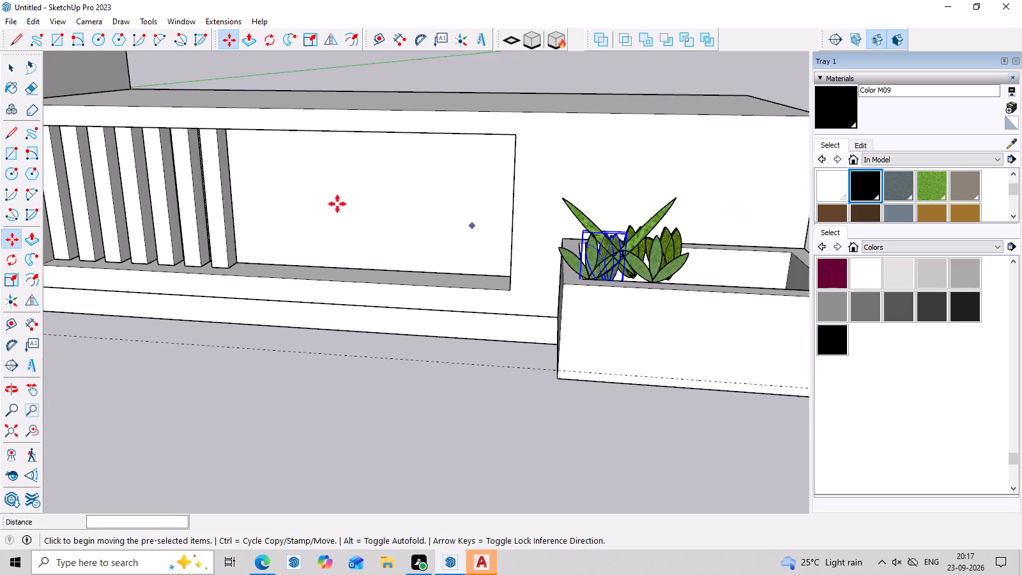
scroll(337, 204, "down", 4)
key("space")
left_click(426, 357)
Copy all the plants in the hollowed box 2' 8" along its length to fill the empty part.
scroll(529, 230, "up", 3)
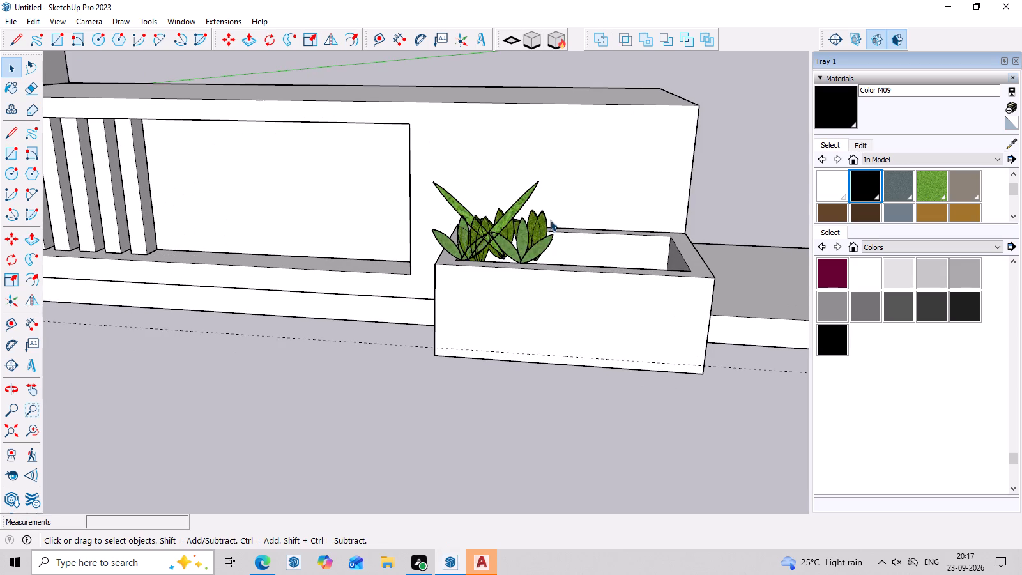
left_click_drag(552, 221, 501, 240)
left_click_drag(501, 240, 484, 243)
left_click(472, 245)
scroll(501, 239, "up", 3)
left_click(550, 233)
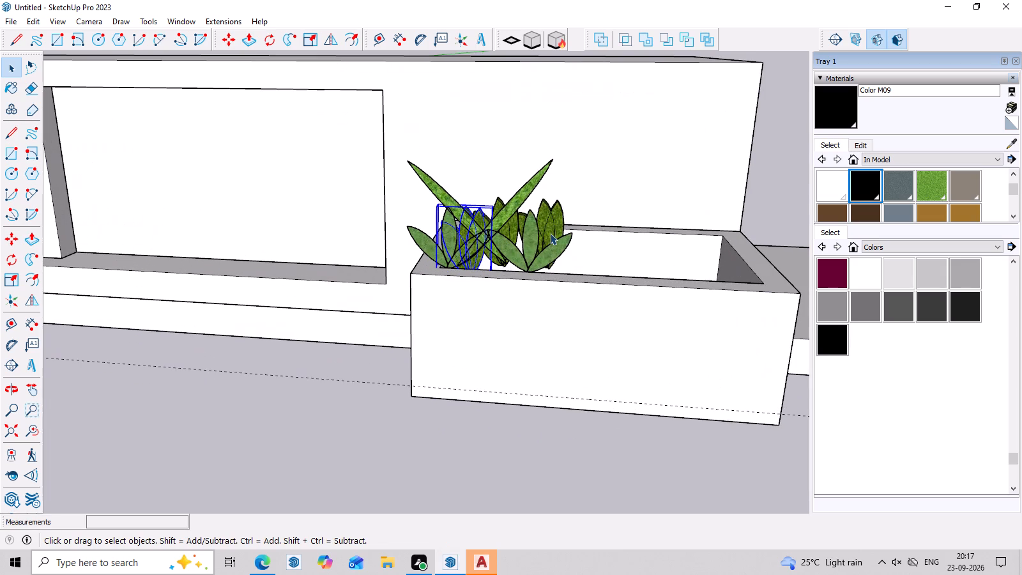
left_click(495, 228, "shift")
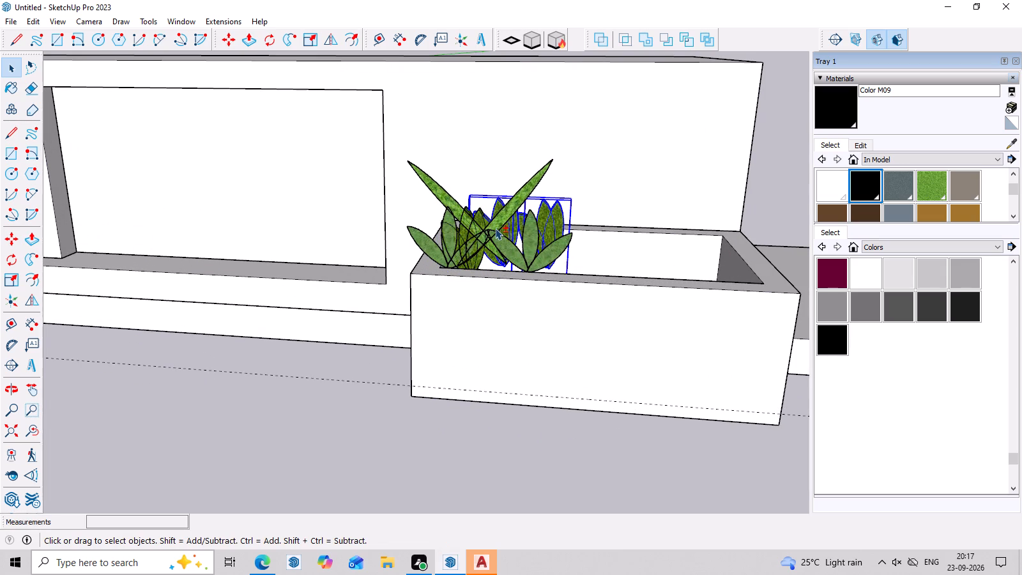
left_click(477, 234, "shift")
left_click(432, 250, "shift")
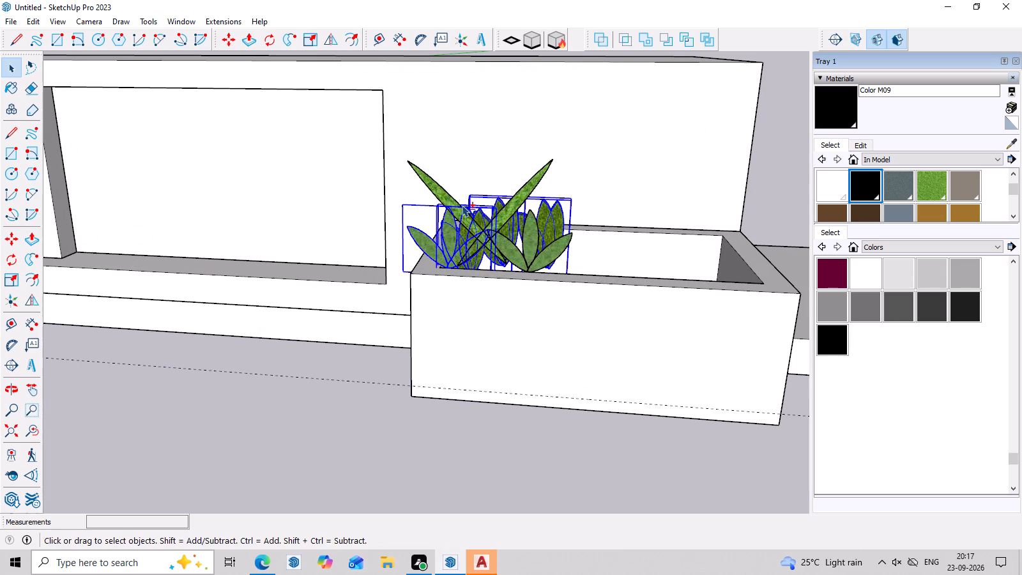
left_click(435, 188, "shift")
left_click(533, 183, "shift")
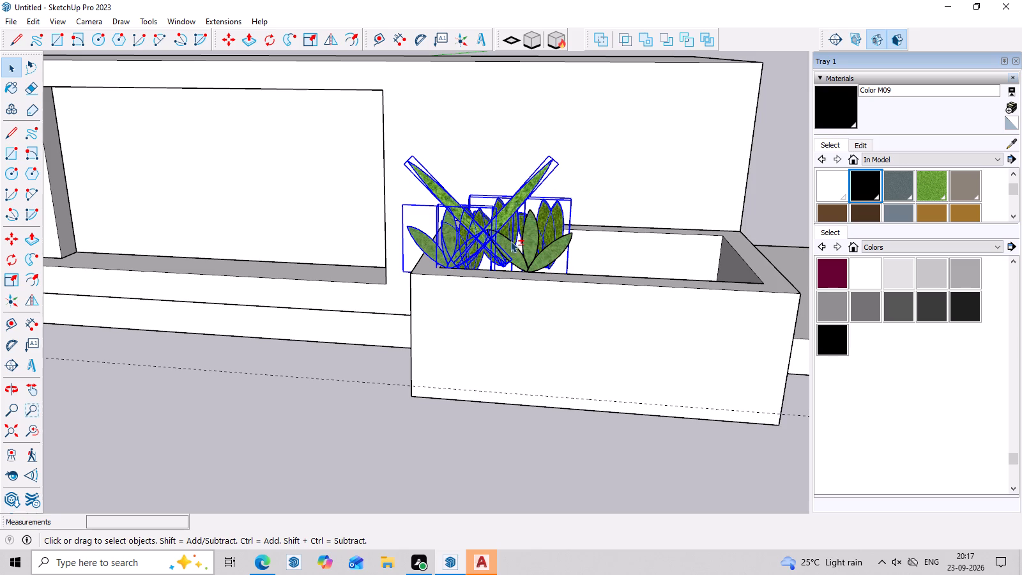
left_click(511, 258, "shift")
key("m")
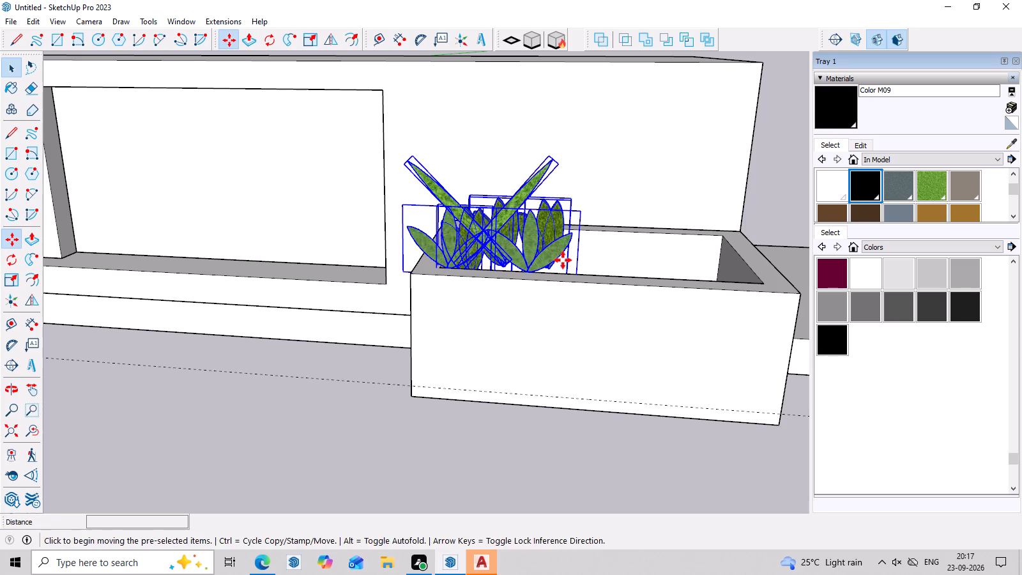
left_click(553, 256)
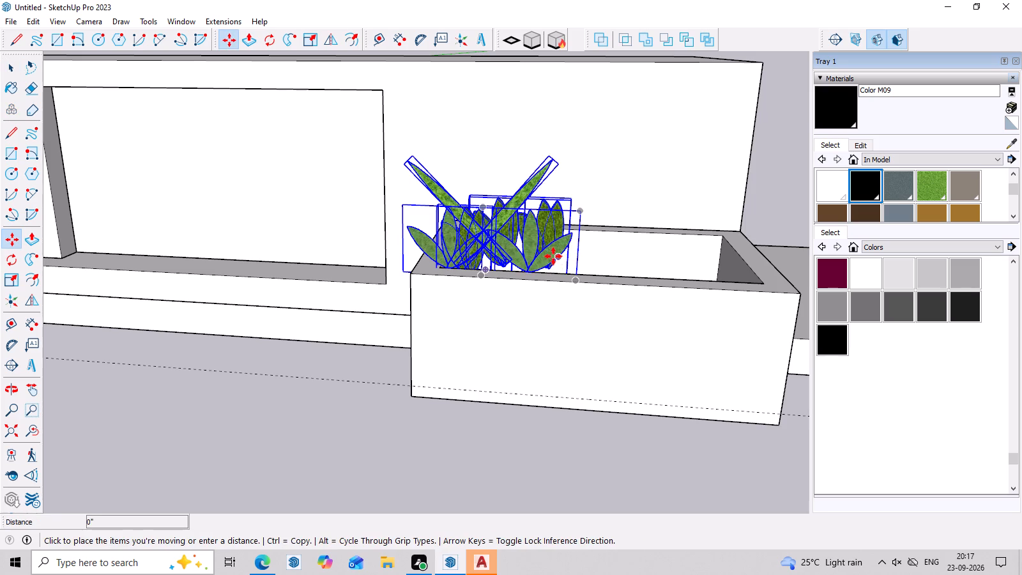
left_click(694, 262)
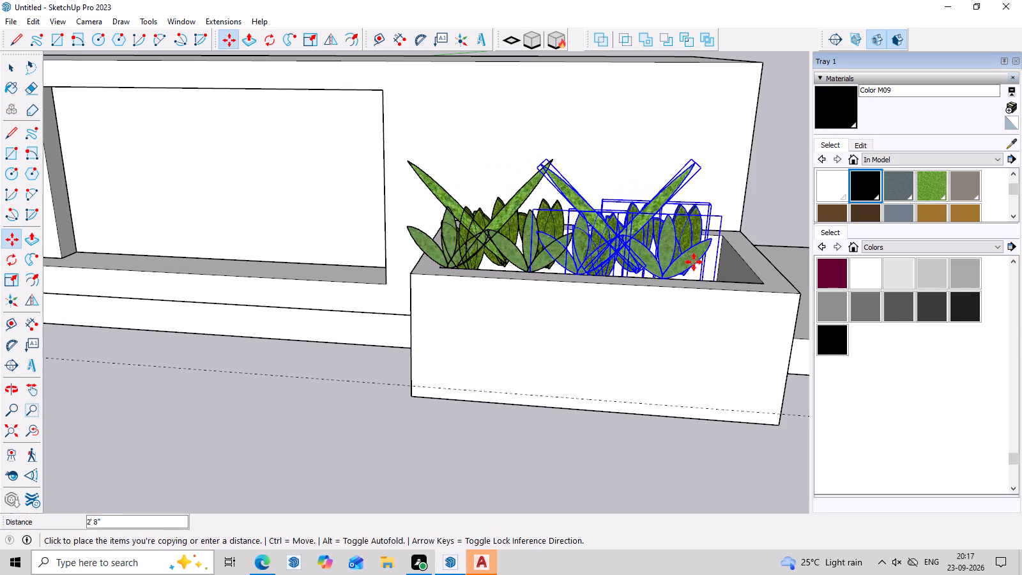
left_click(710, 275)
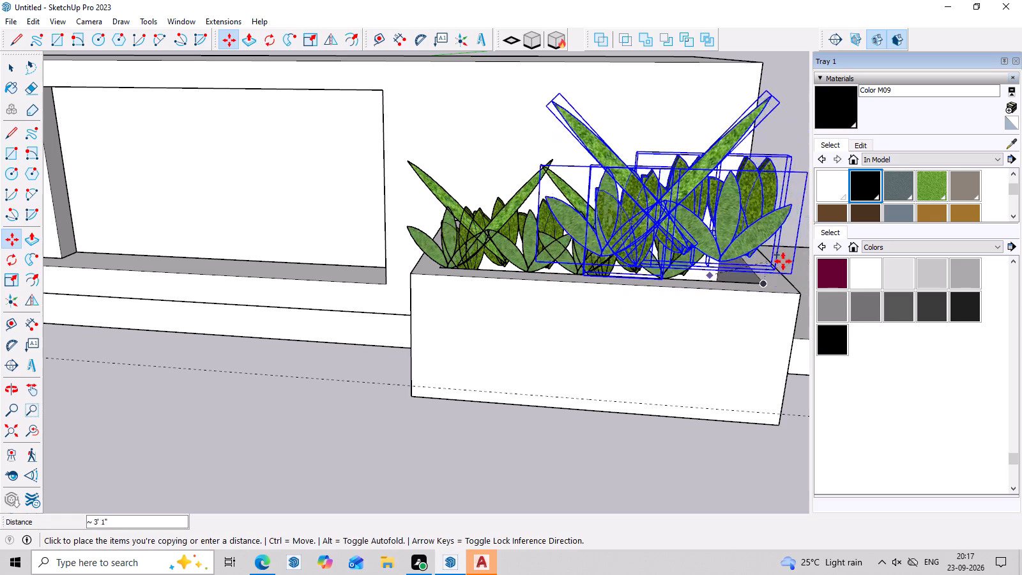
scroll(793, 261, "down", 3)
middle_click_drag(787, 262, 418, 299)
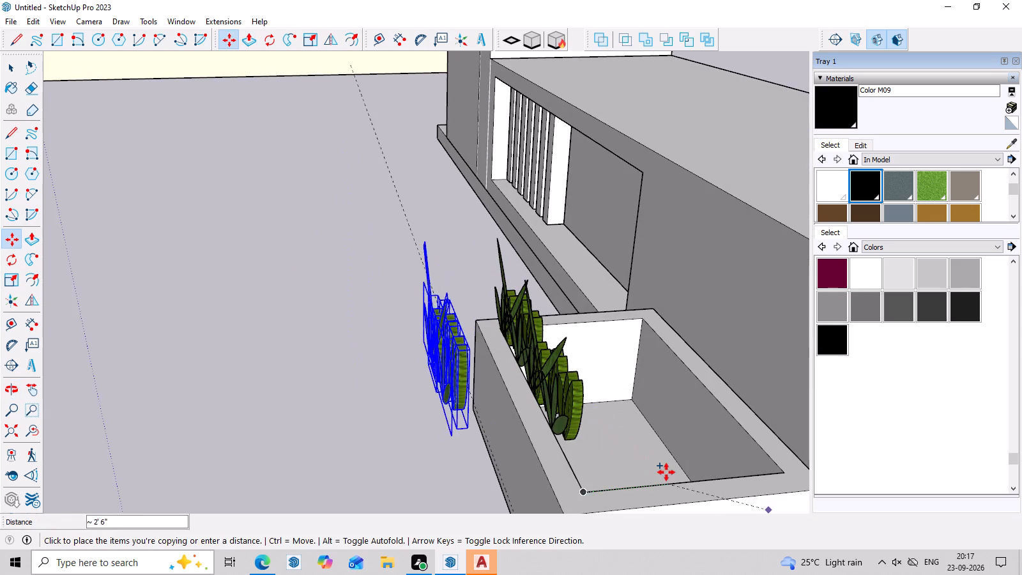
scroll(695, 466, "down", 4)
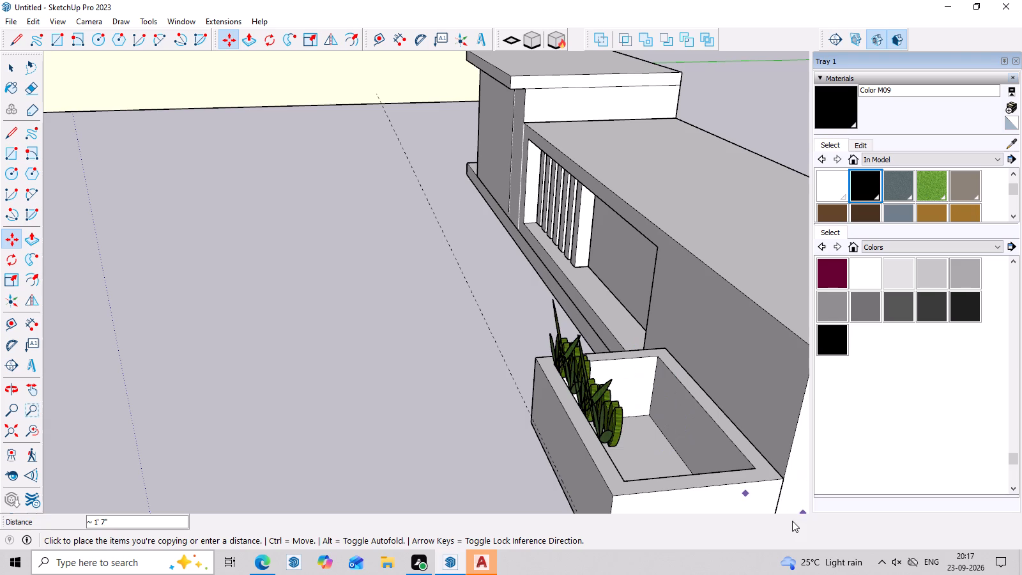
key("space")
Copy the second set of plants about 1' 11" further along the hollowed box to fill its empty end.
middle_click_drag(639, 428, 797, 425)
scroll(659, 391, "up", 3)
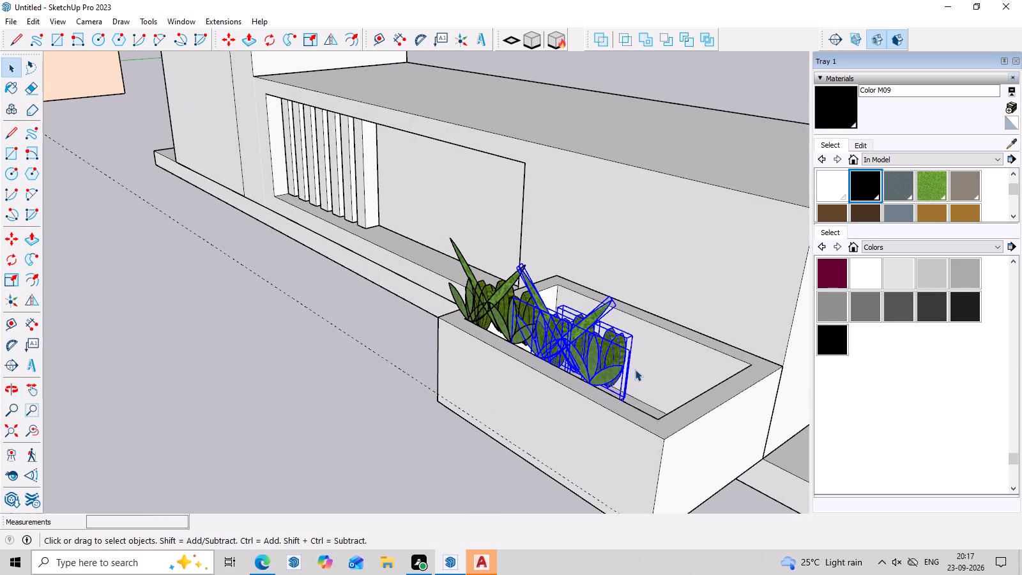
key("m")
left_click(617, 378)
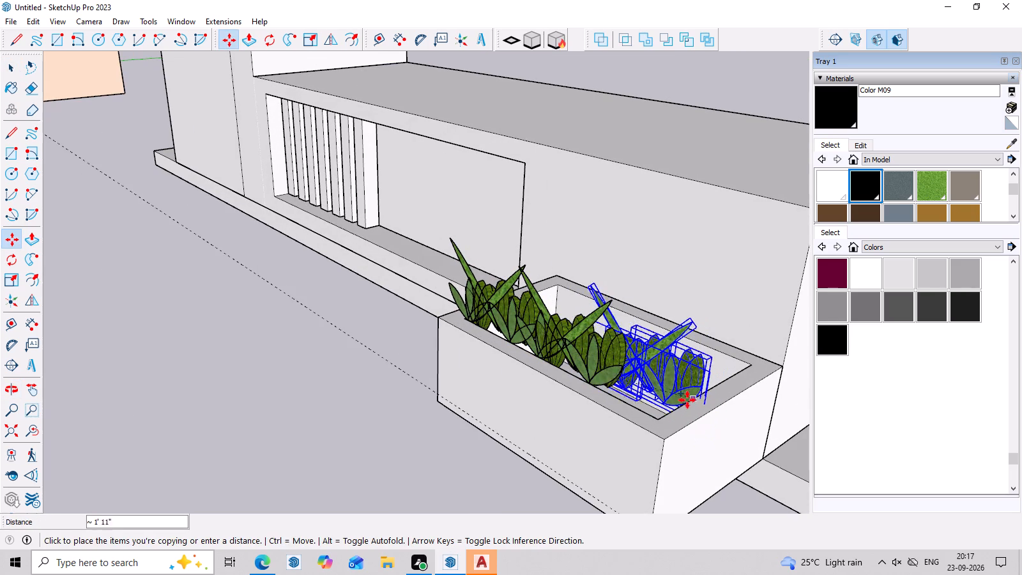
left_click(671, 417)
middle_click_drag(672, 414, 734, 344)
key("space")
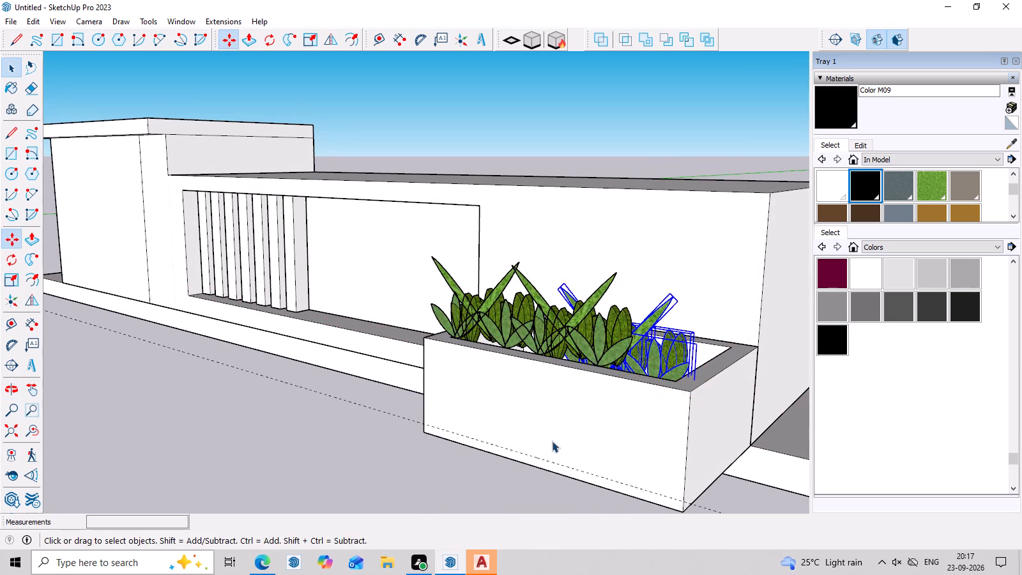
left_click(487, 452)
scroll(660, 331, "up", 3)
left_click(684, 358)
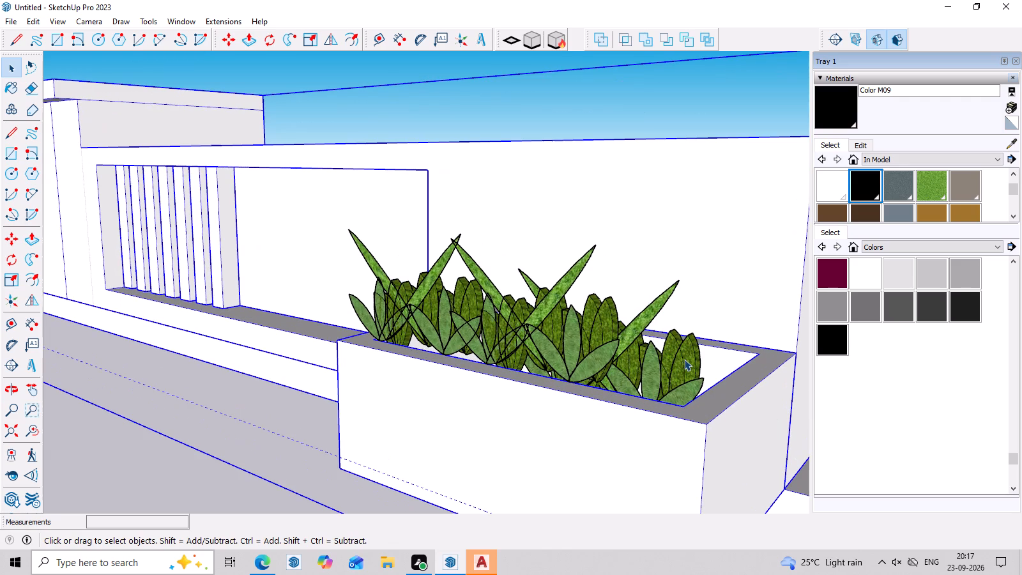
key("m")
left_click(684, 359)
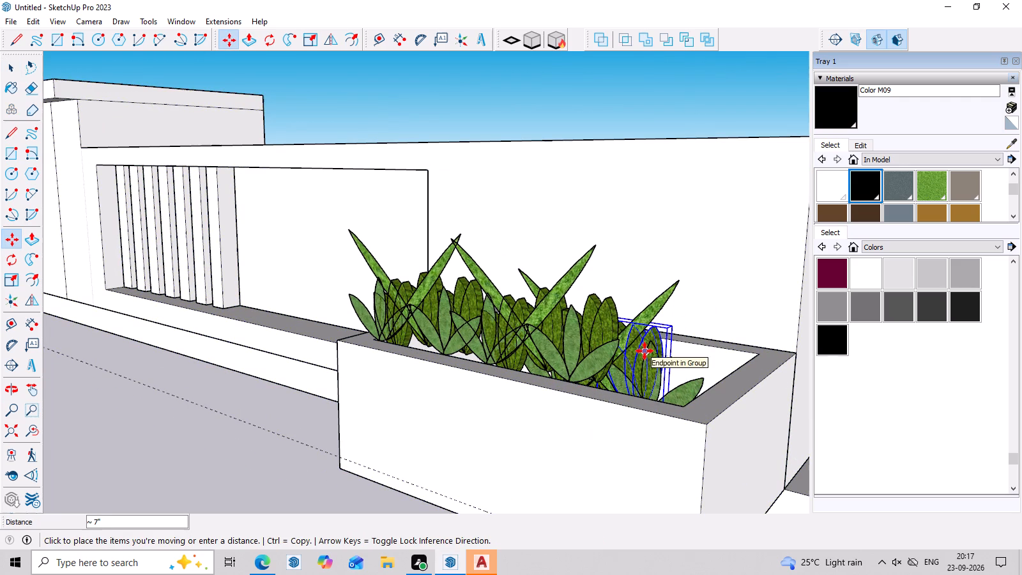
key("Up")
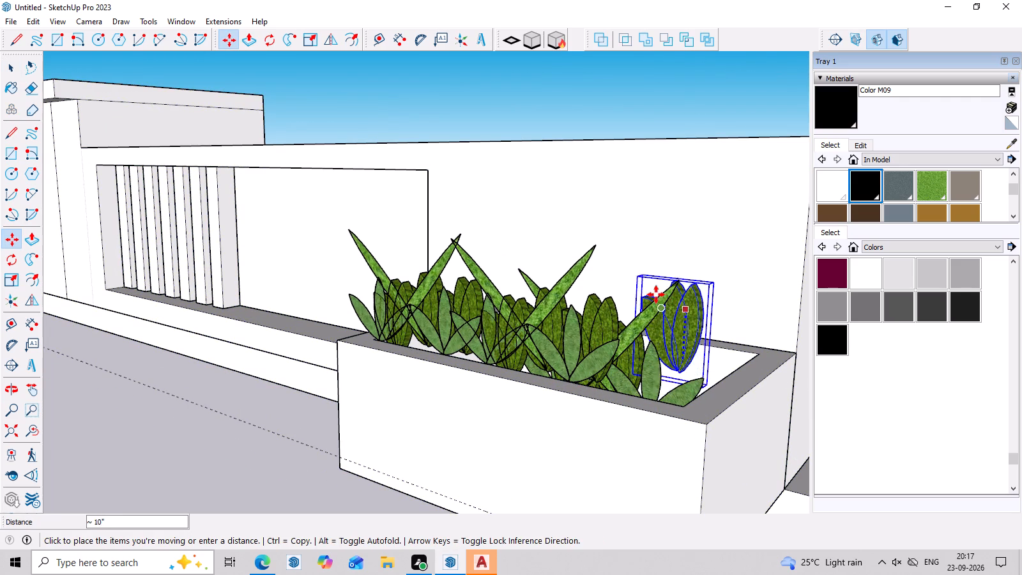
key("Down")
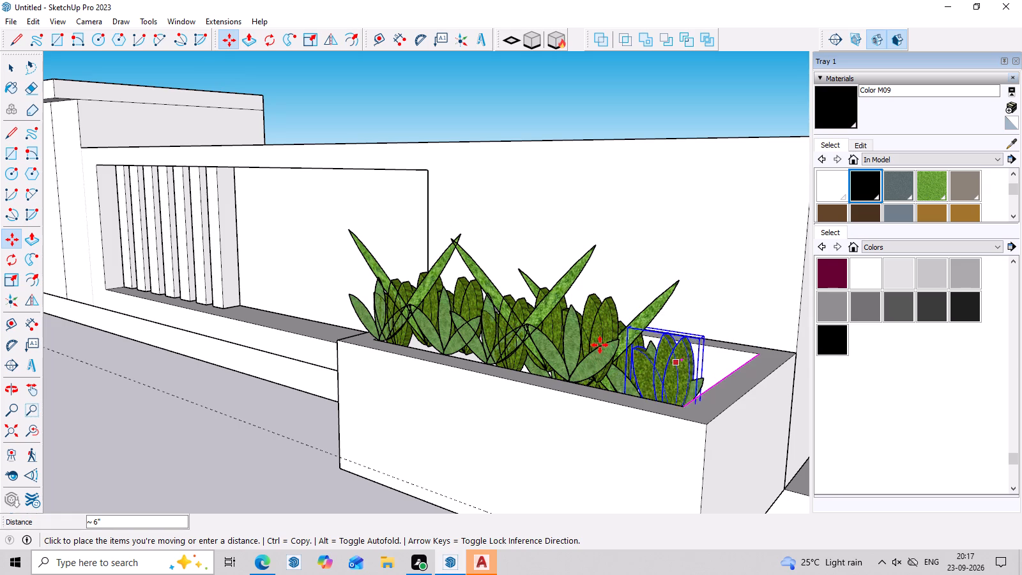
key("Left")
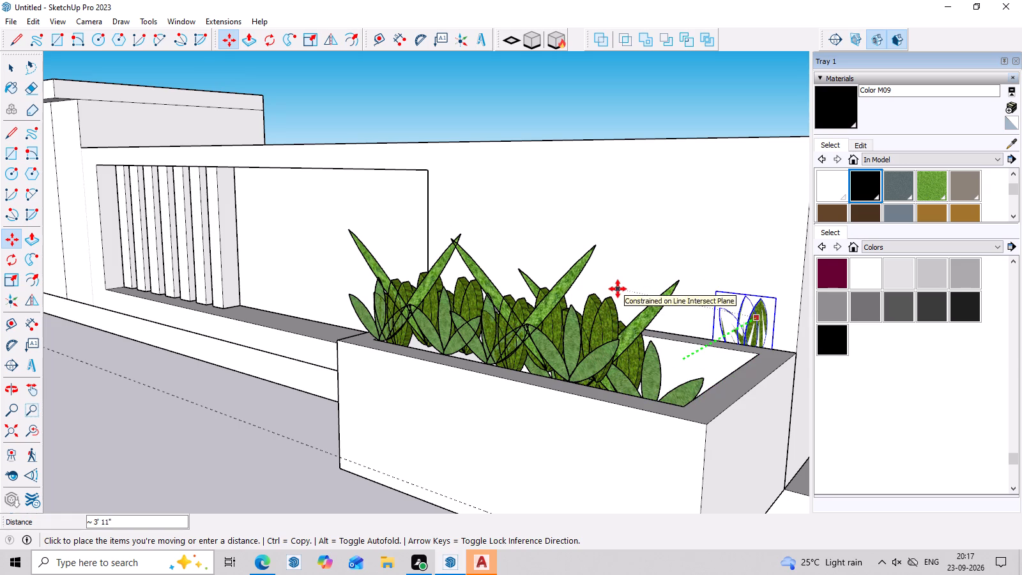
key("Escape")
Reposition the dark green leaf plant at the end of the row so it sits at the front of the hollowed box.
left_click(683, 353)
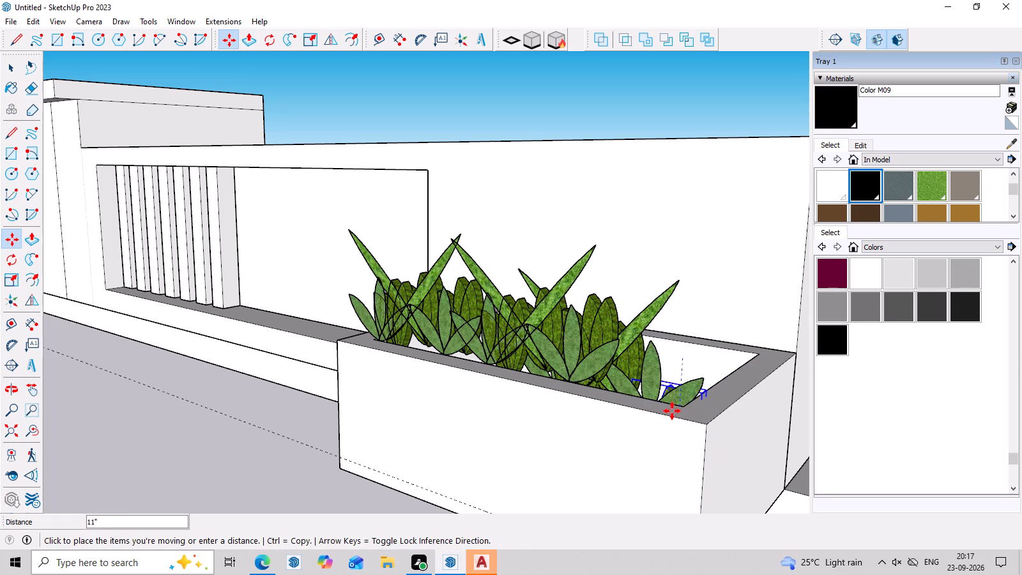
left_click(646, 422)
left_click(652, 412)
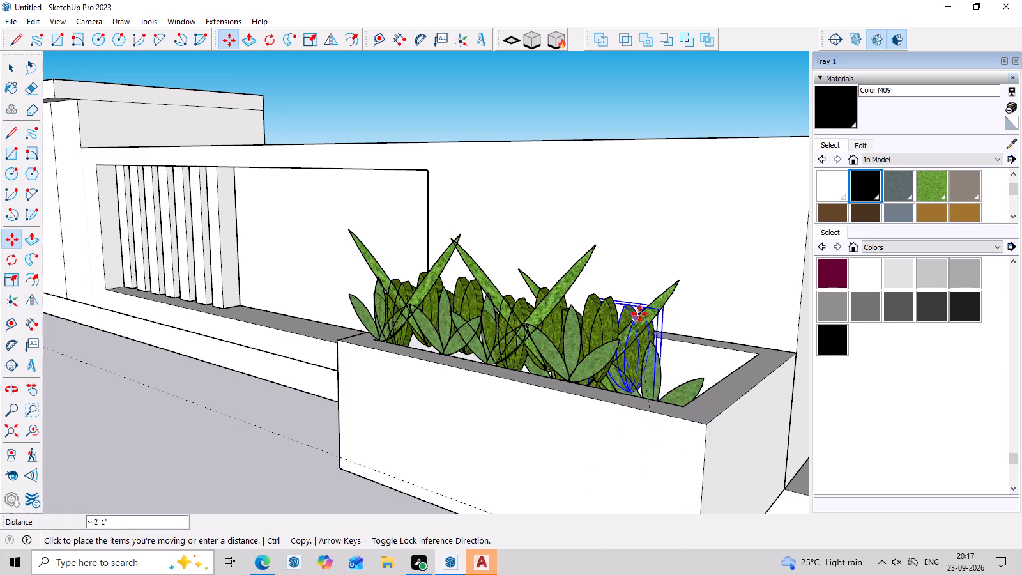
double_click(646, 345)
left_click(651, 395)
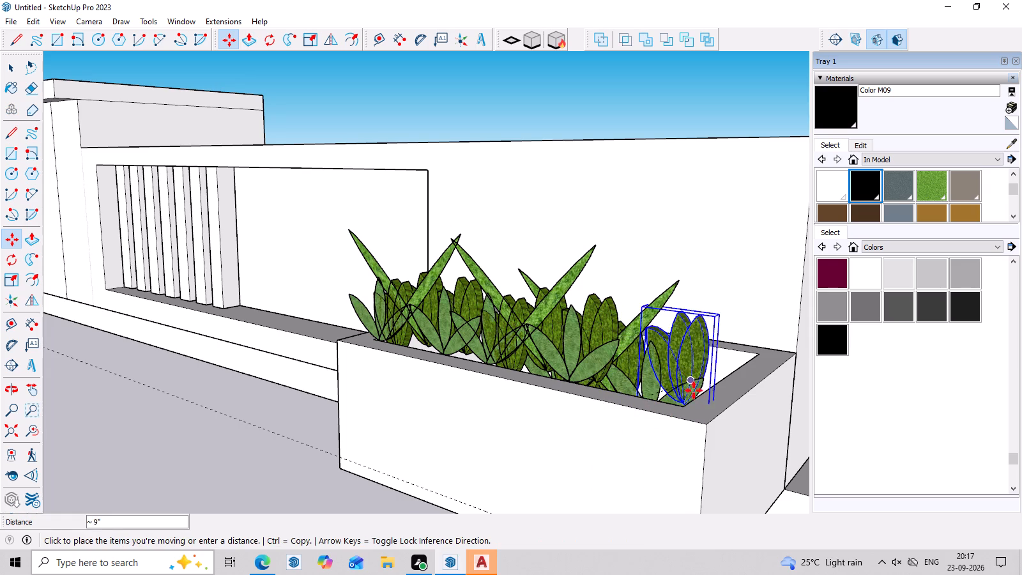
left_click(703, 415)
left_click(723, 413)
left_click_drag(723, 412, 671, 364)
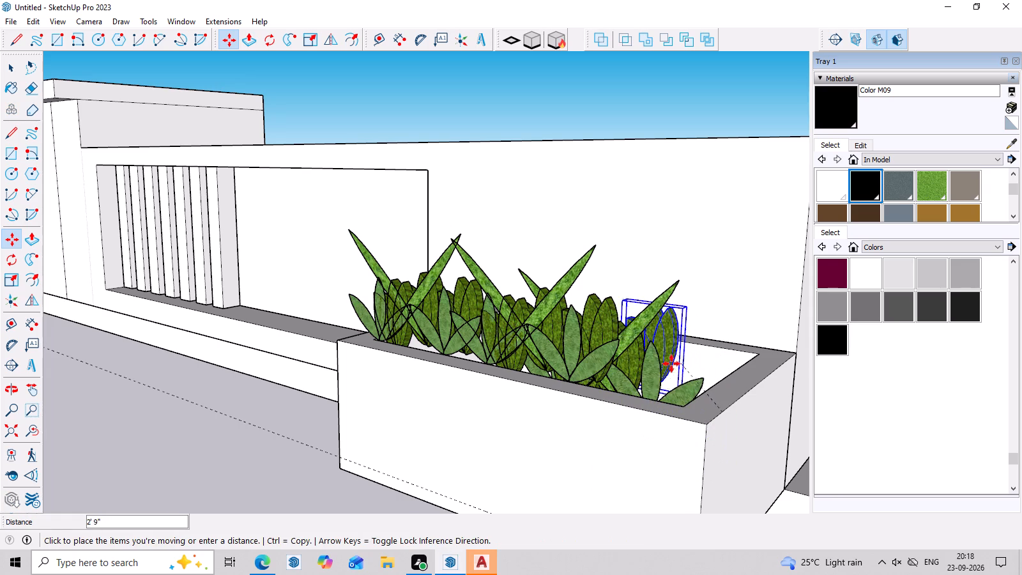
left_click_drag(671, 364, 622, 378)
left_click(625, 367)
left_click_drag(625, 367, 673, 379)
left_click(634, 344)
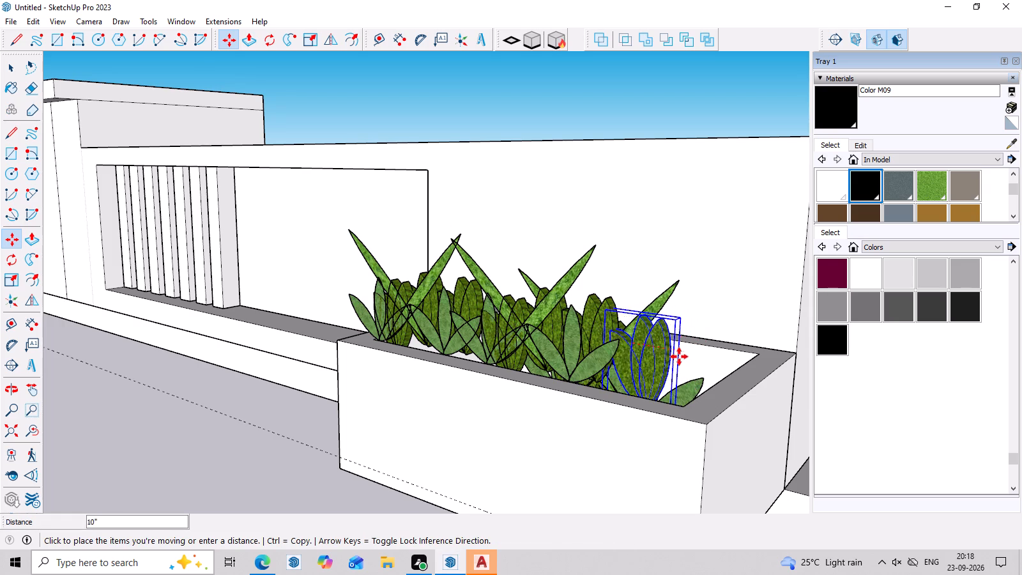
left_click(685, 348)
Examine the planted box from several angles, along with the whole demonstration block.
middle_click_drag(685, 356, 548, 414)
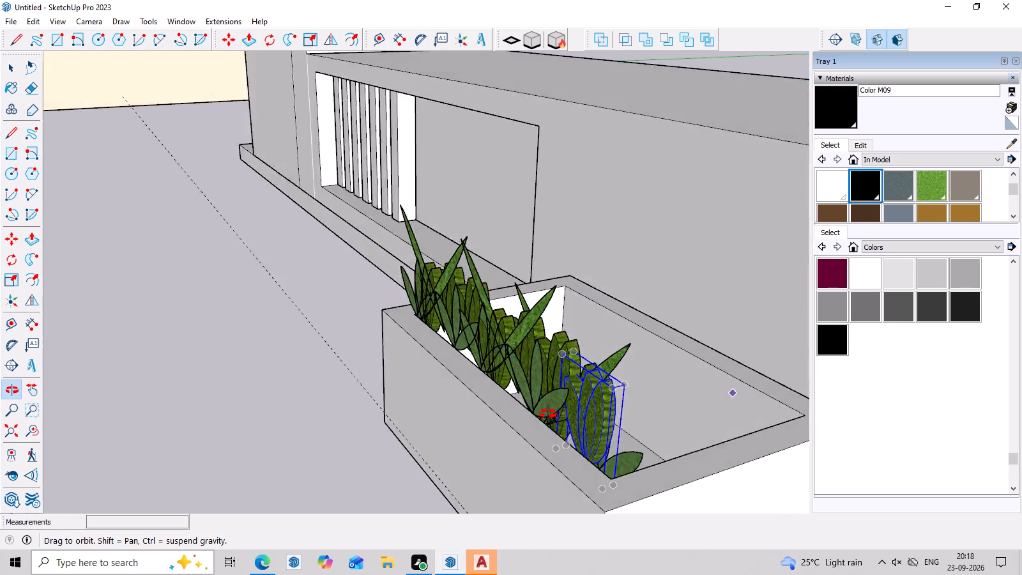
middle_click_drag(548, 414, 372, 411)
scroll(468, 437, "up", 3)
key("space")
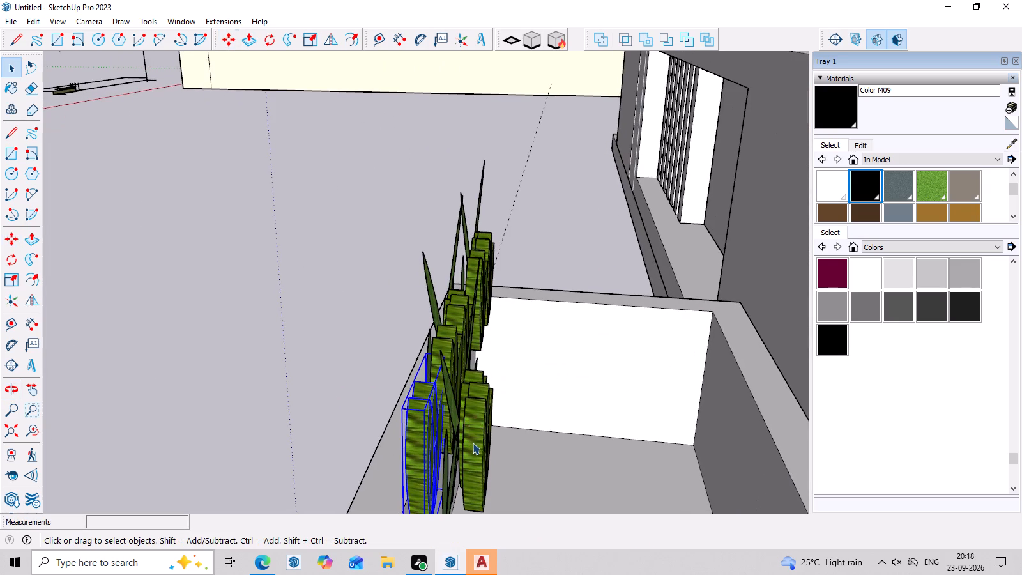
scroll(475, 442, "down", 9)
middle_click_drag(454, 405, 879, 406)
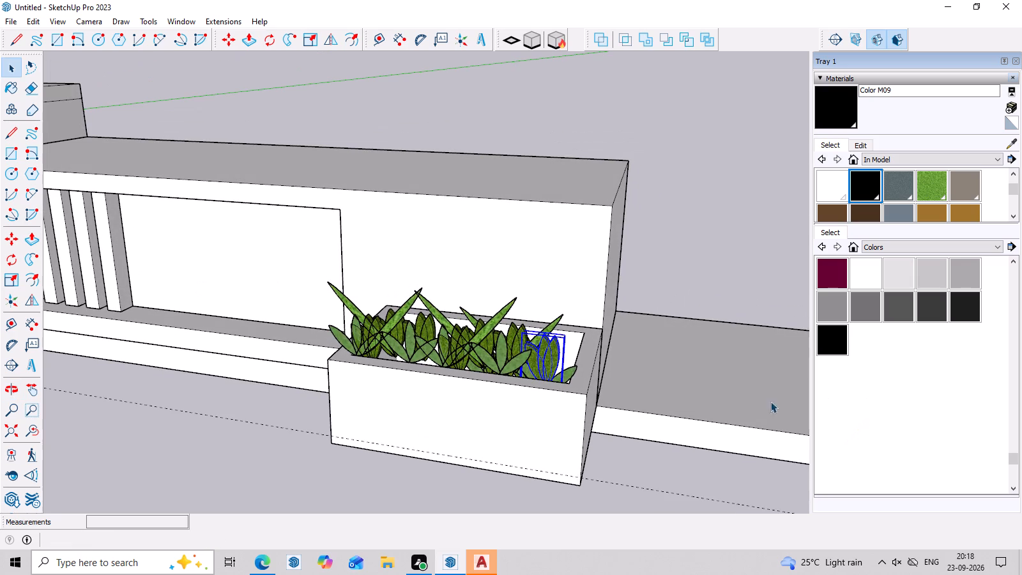
key("space")
left_click(635, 328)
scroll(667, 286, "down", 7)
middle_click_drag(650, 385, 689, 330)
key("Escape")
left_click(457, 146)
key("space")
scroll(464, 406, "down", 4)
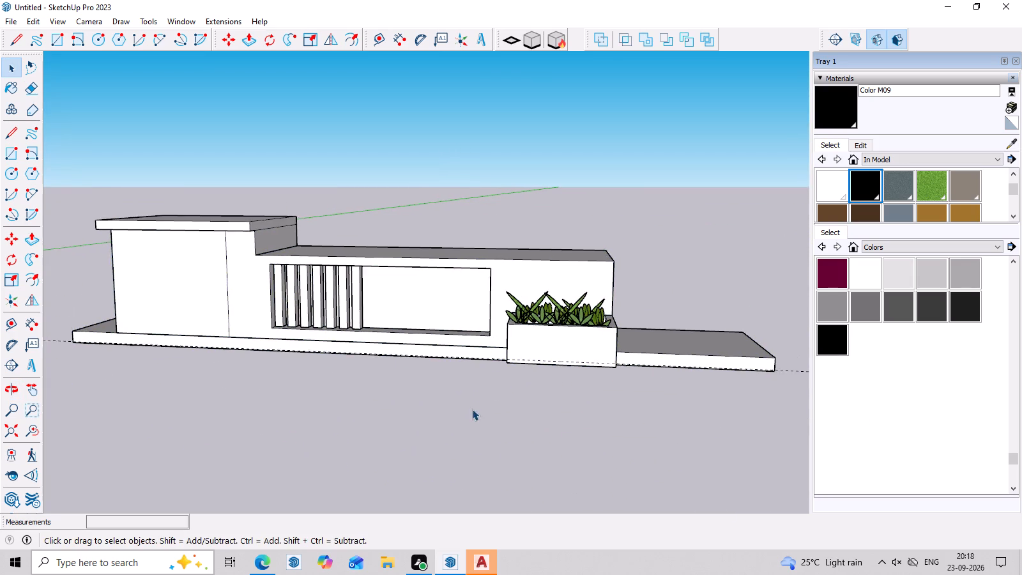
scroll(472, 409, "down", 3)
middle_click_drag(547, 428, 590, 390)
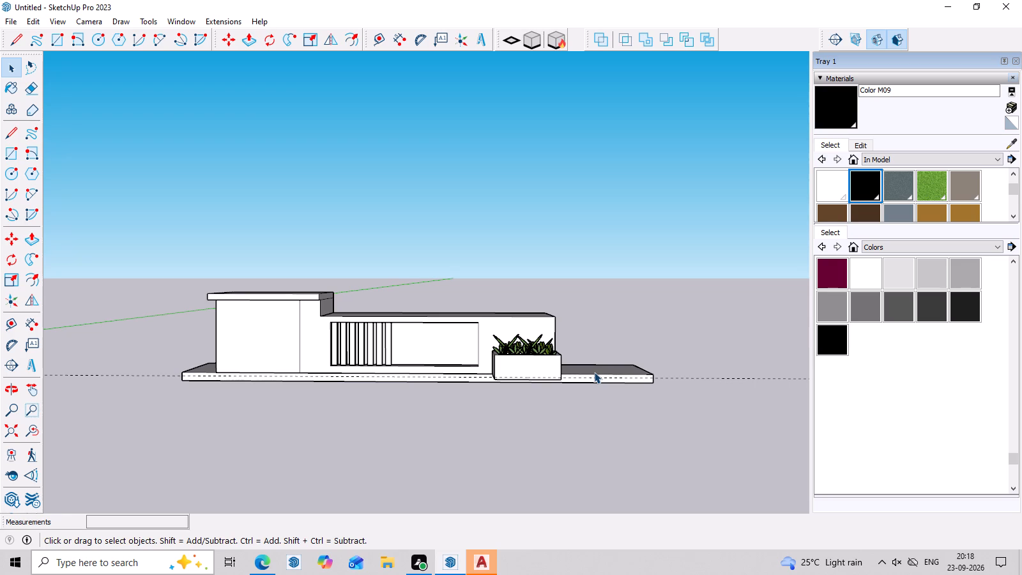
Erase the demonstration block with its planter and the leftover pieces of the copied section beside the house.
scroll(591, 351, "down", 3)
double_click(630, 194)
scroll(562, 283, "down", 3)
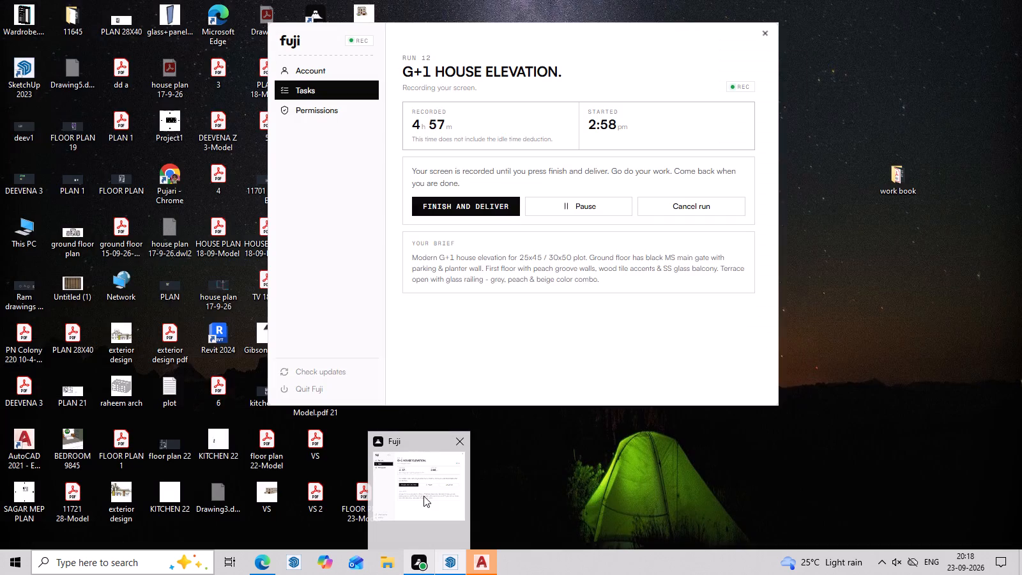
scroll(605, 349, "down", 4)
middle_click_drag(605, 349, 596, 431)
left_click_drag(724, 227, 459, 417)
key("Delete")
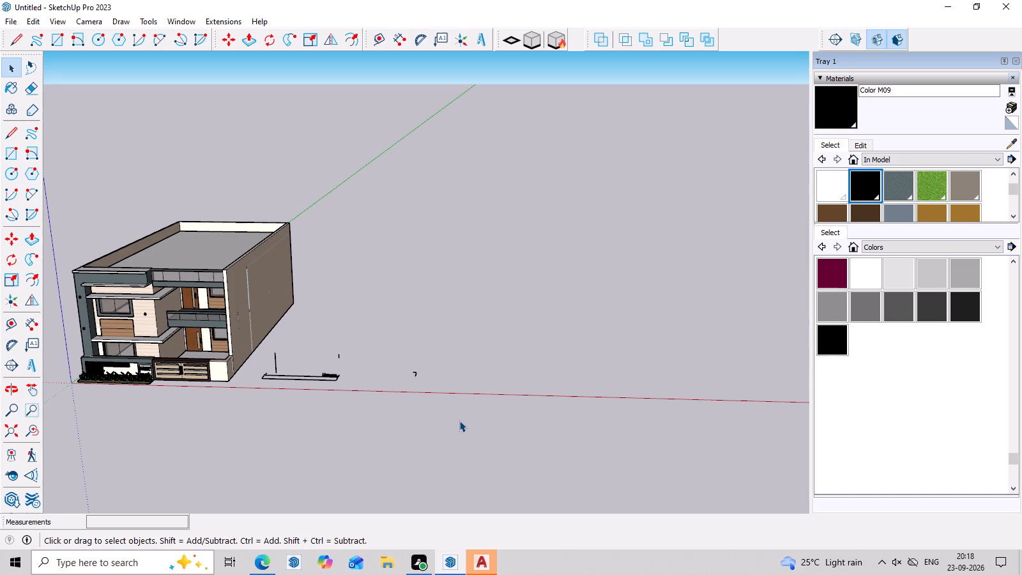
left_click_drag(462, 329, 308, 430)
key("Delete")
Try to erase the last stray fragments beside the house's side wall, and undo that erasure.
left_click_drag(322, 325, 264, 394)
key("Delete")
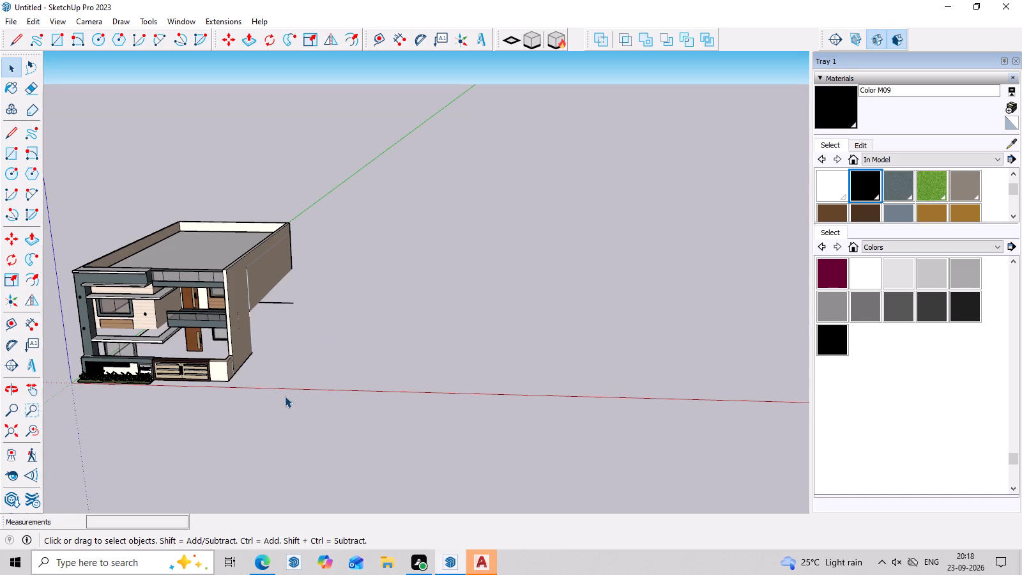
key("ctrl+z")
Erase only the last stray fragments on the ground beside the house's side wall.
left_click_drag(307, 350, 272, 380)
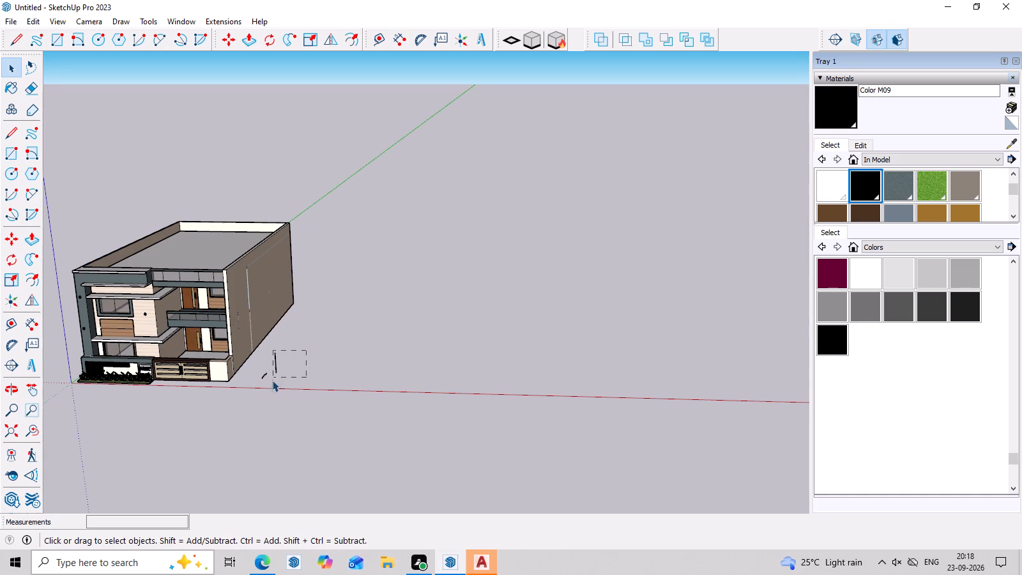
left_click_drag(272, 380, 263, 393)
key("Delete")
Examine the finished house's front elevation from different distances and viewing angles.
scroll(316, 358, "up", 3)
scroll(315, 358, "down", 8)
middle_click_drag(351, 403, 395, 285)
scroll(190, 259, "down", 8)
scroll(105, 234, "up", 11)
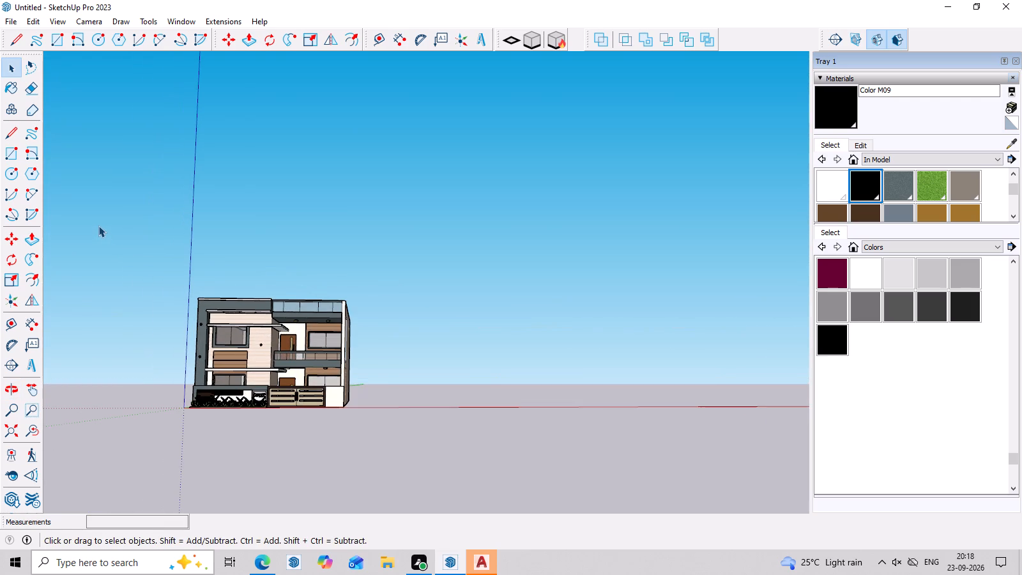
scroll(85, 215, "down", 7)
scroll(109, 267, "up", 8)
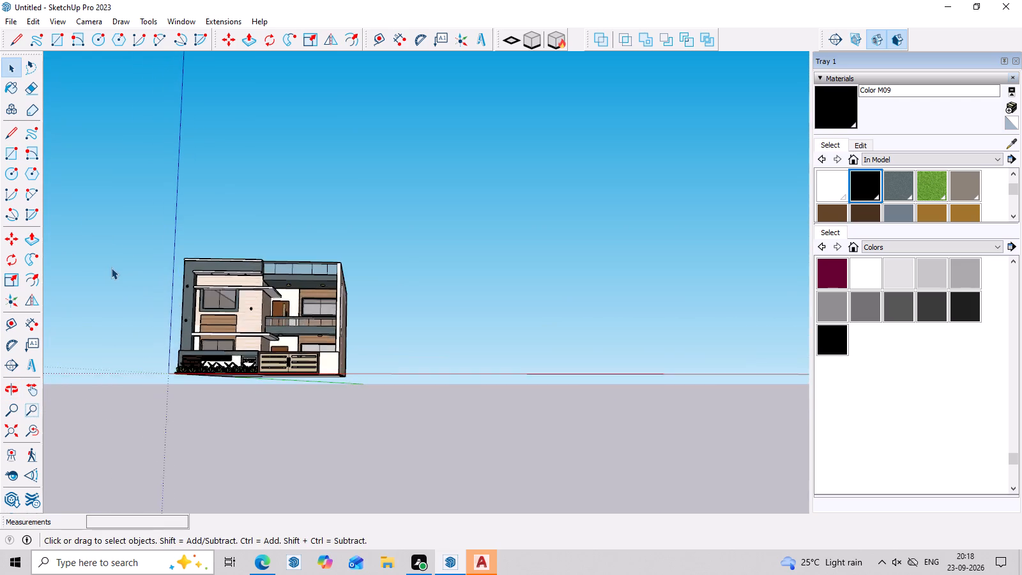
scroll(111, 268, "up", 3)
middle_click_drag(132, 249, 125, 330)
scroll(114, 367, "up", 7)
middle_click_drag(194, 422, 198, 415)
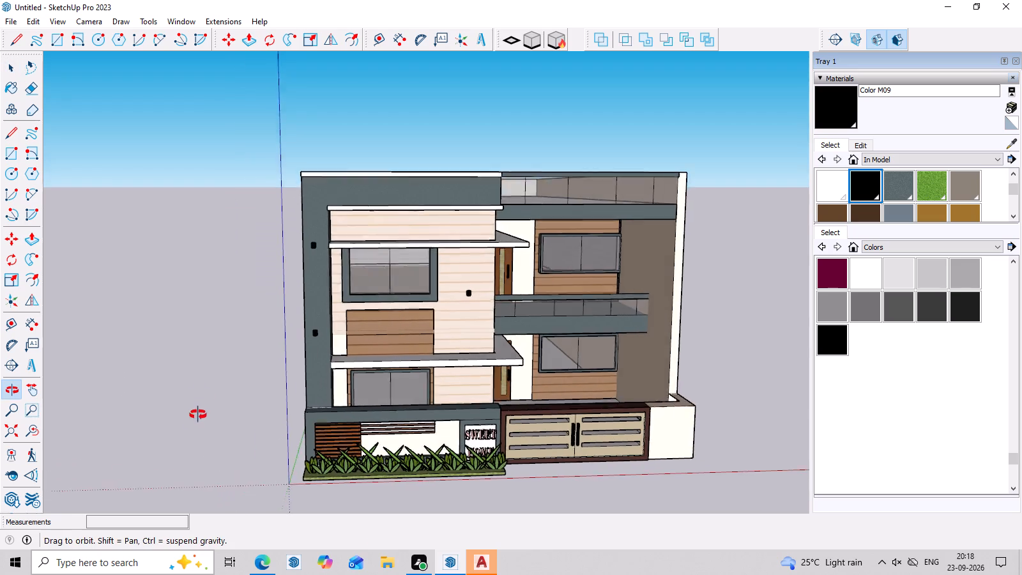
middle_click_drag(198, 415, 147, 372)
scroll(750, 333, "down", 1)
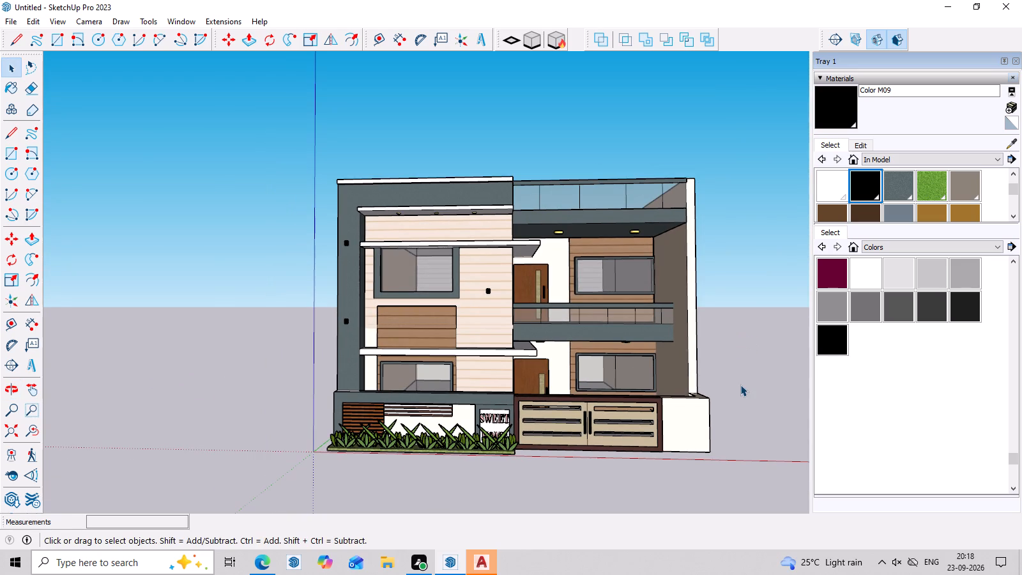
scroll(740, 385, "up", 2)
middle_click_drag(740, 385, 746, 399)
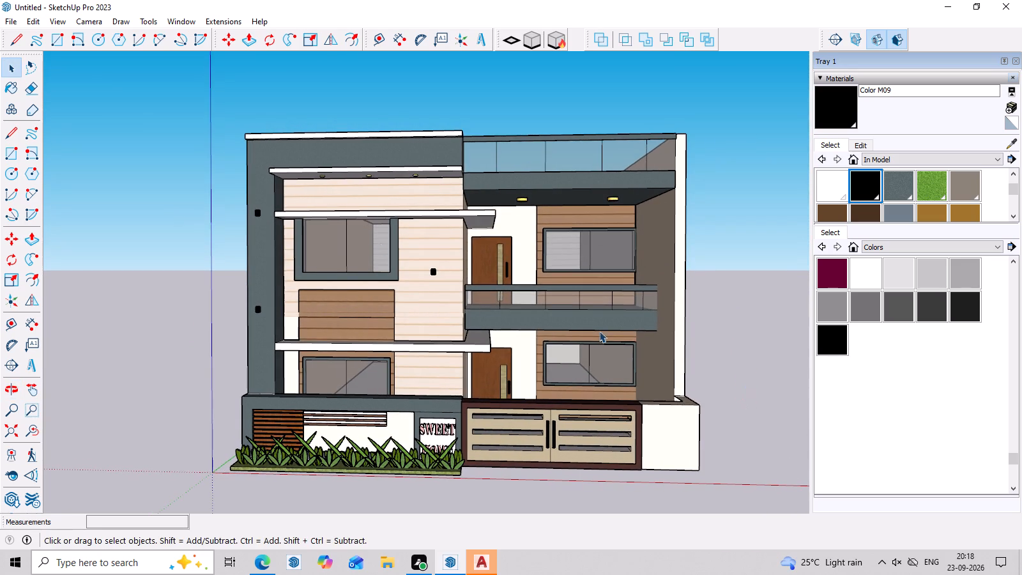
Save the finished house model on the Desktop as a SketchUp model named 11645 SKUP.
left_click(7, 19)
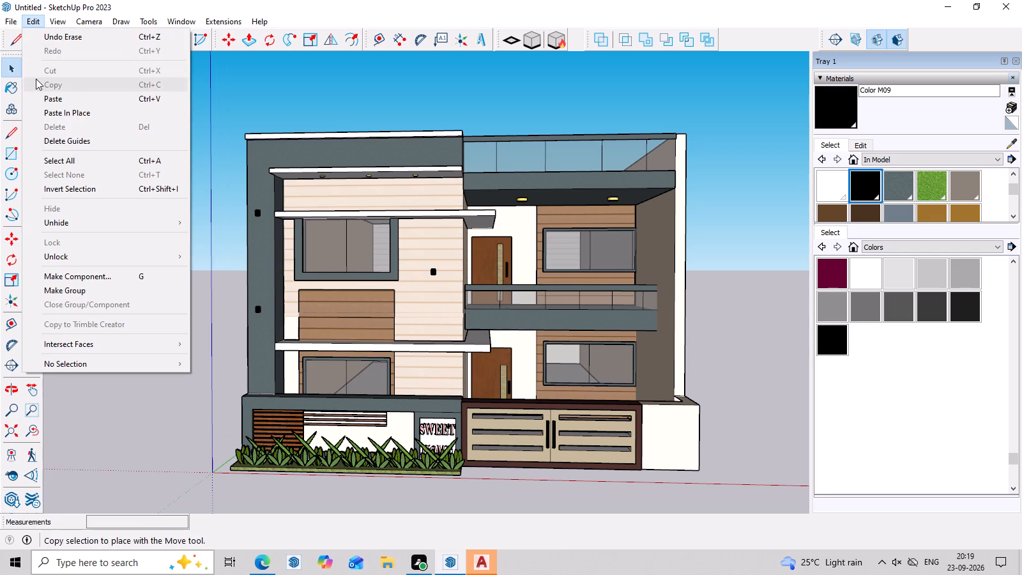
double_click(11, 20)
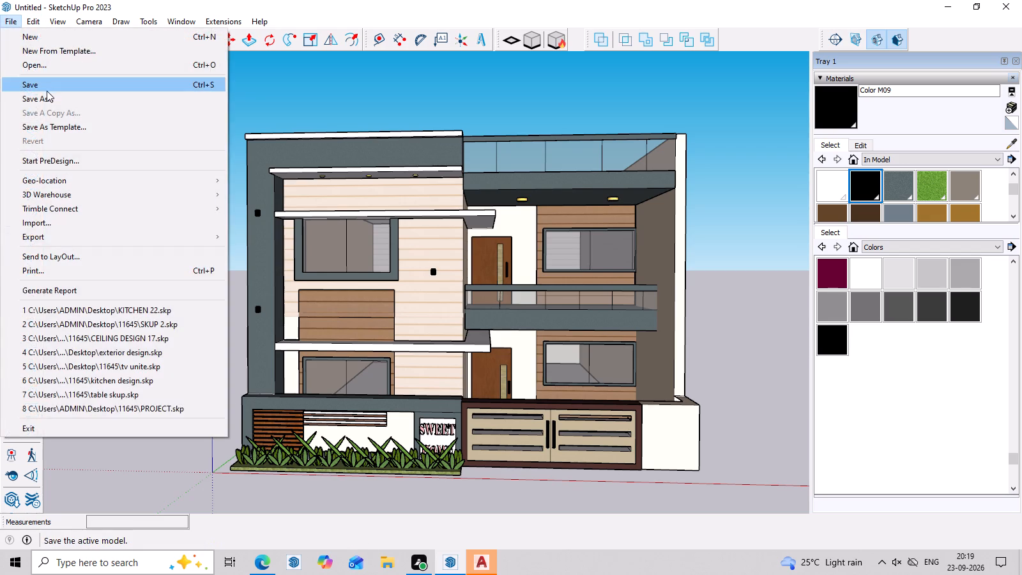
left_click(47, 91)
left_click(65, 153)
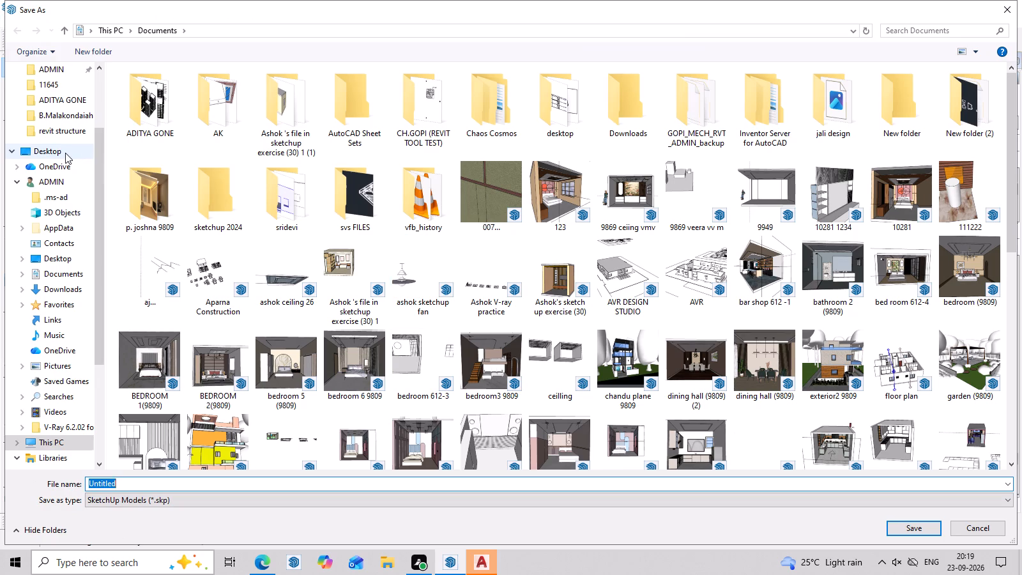
scroll(68, 116, "up", 7)
left_click(72, 86)
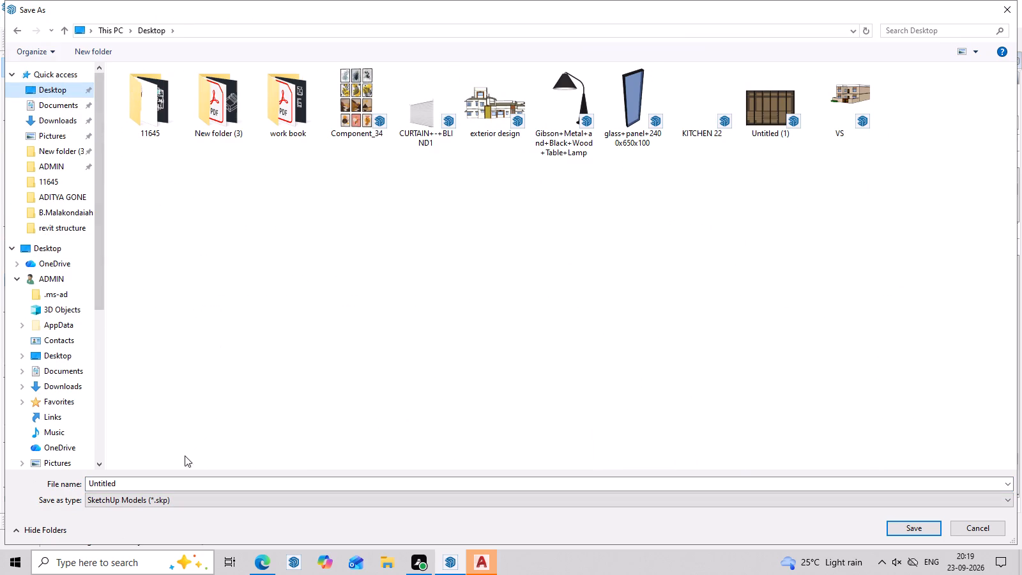
left_click(161, 483)
key("BackSpace")
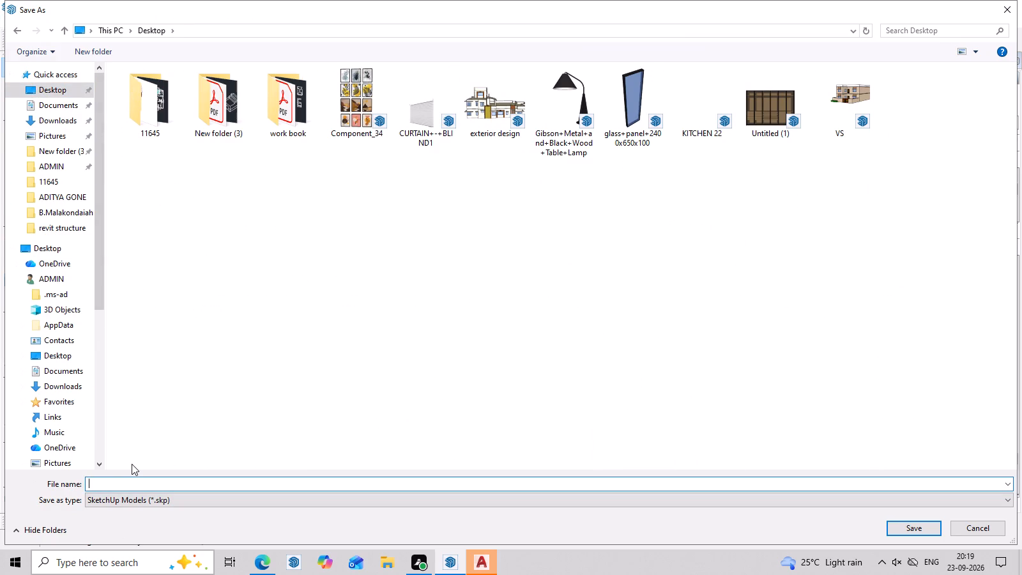
type("11")
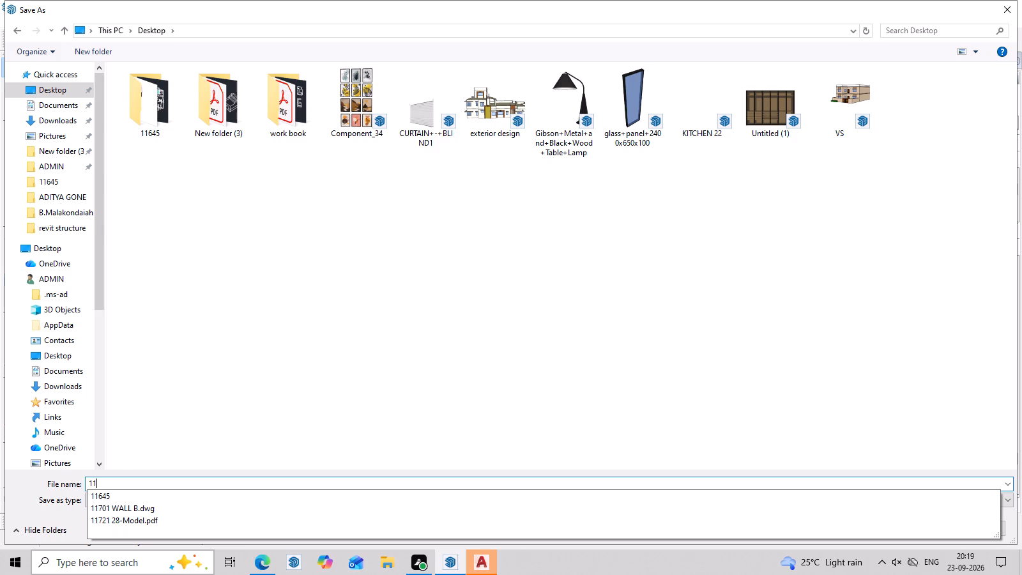
left_click(117, 502)
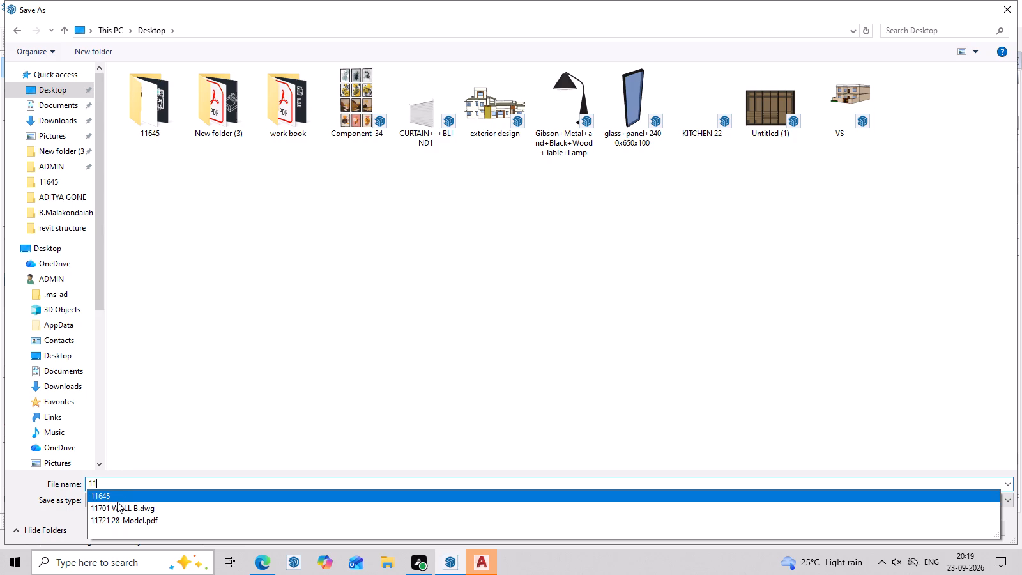
left_click(116, 500)
left_click(144, 481)
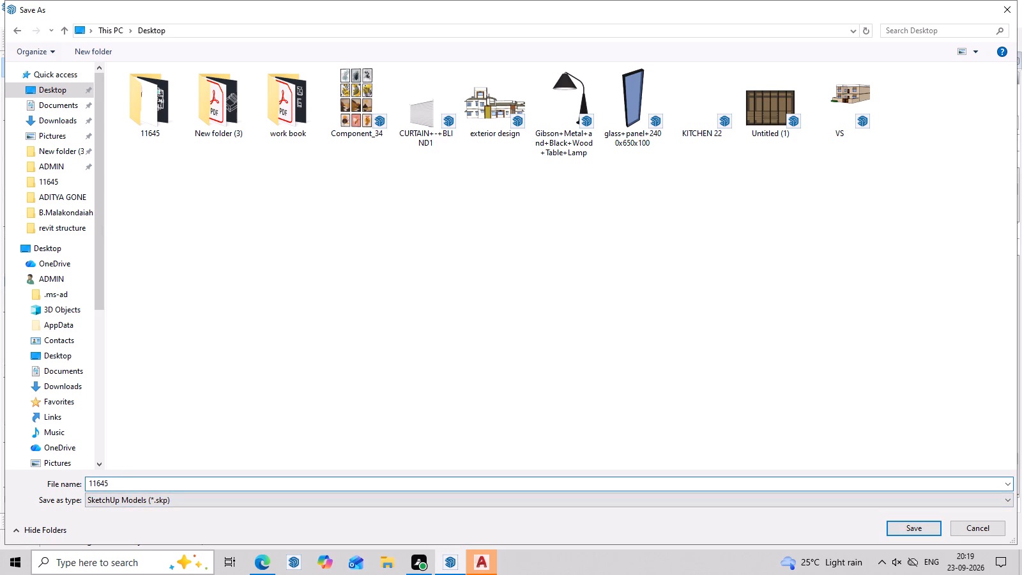
key("space")
type("SKUP")
left_click(927, 530)
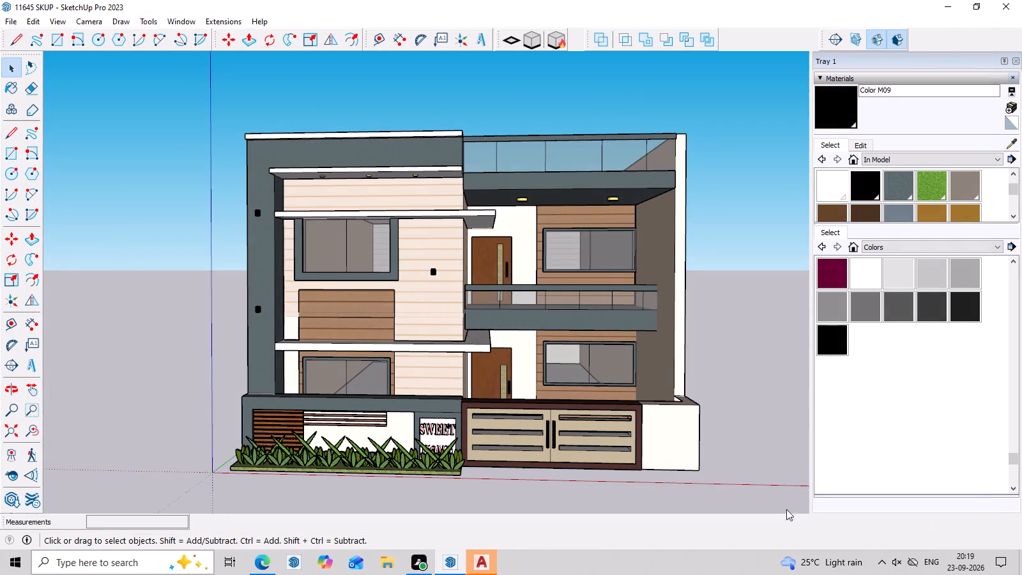
Export the current front view of the house as a 2D PDF file named 11645 SKUP on the Desktop.
left_click(11, 23)
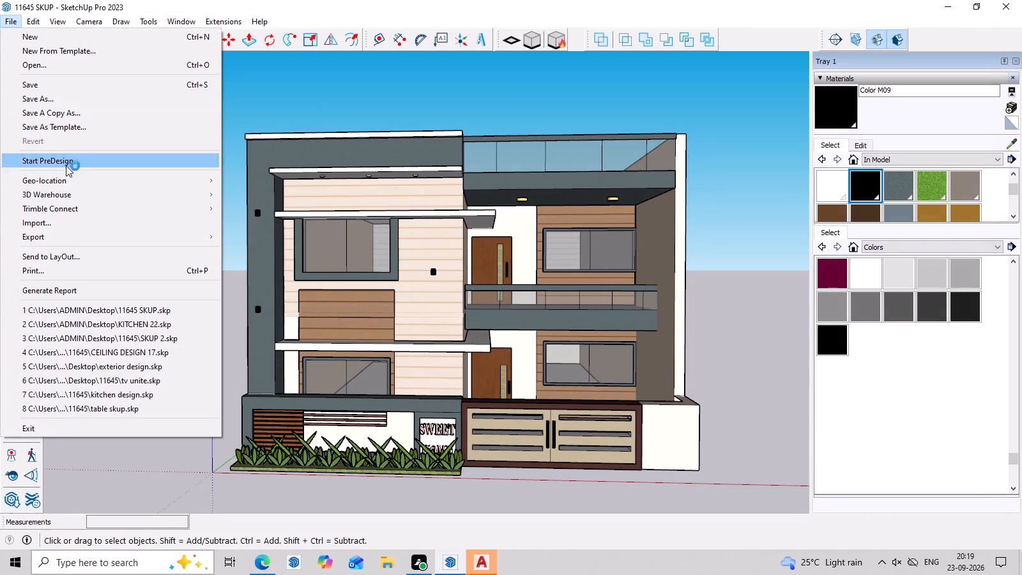
left_click(66, 237)
left_click(256, 250)
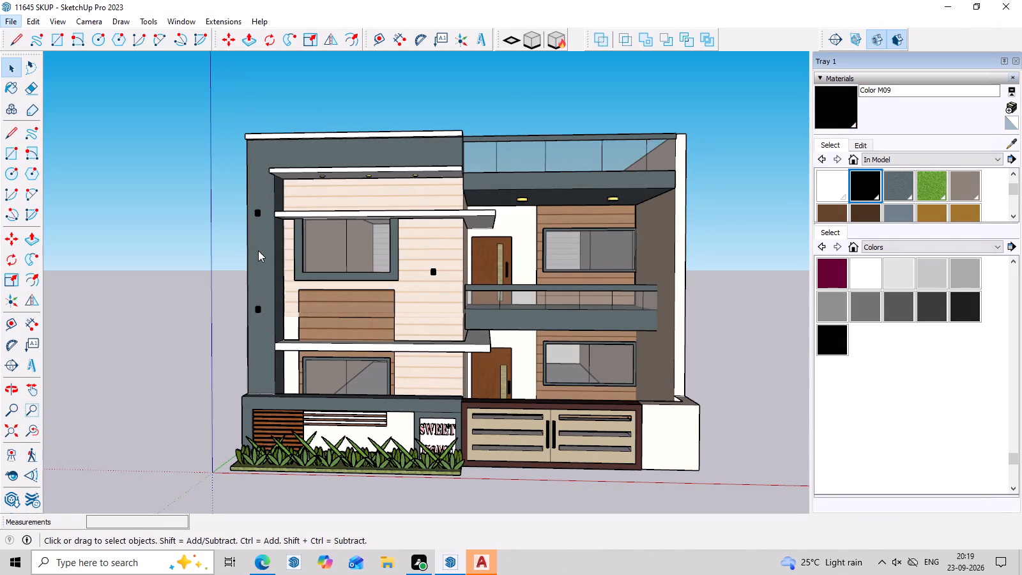
scroll(56, 126, "up", 5)
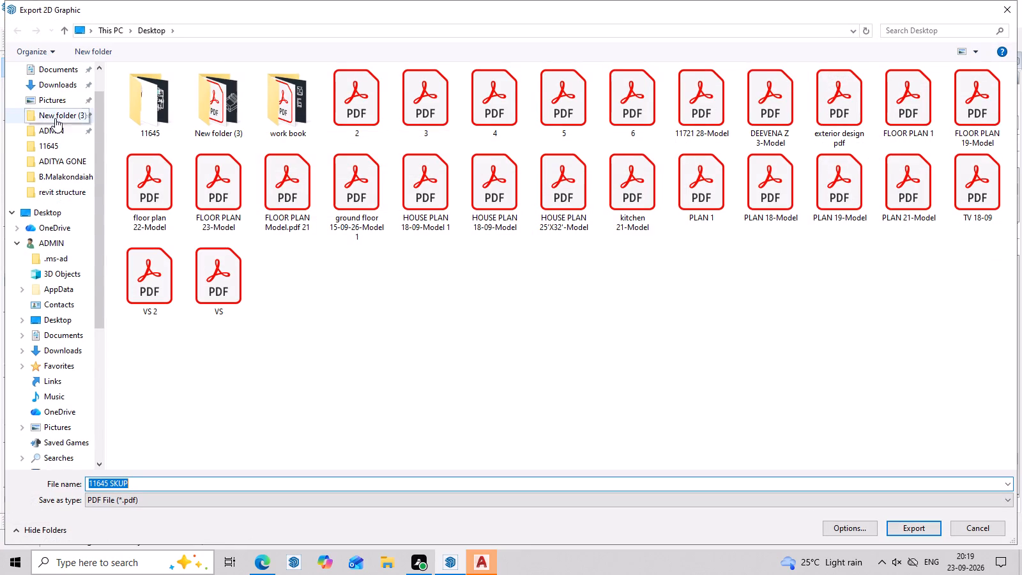
scroll(55, 118, "up", 7)
left_click(63, 88)
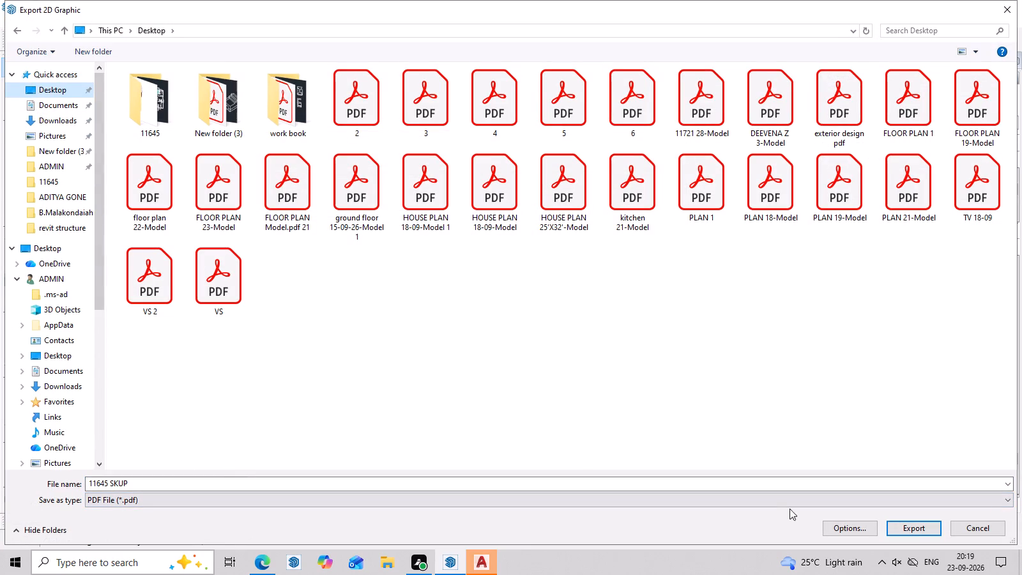
left_click(926, 526)
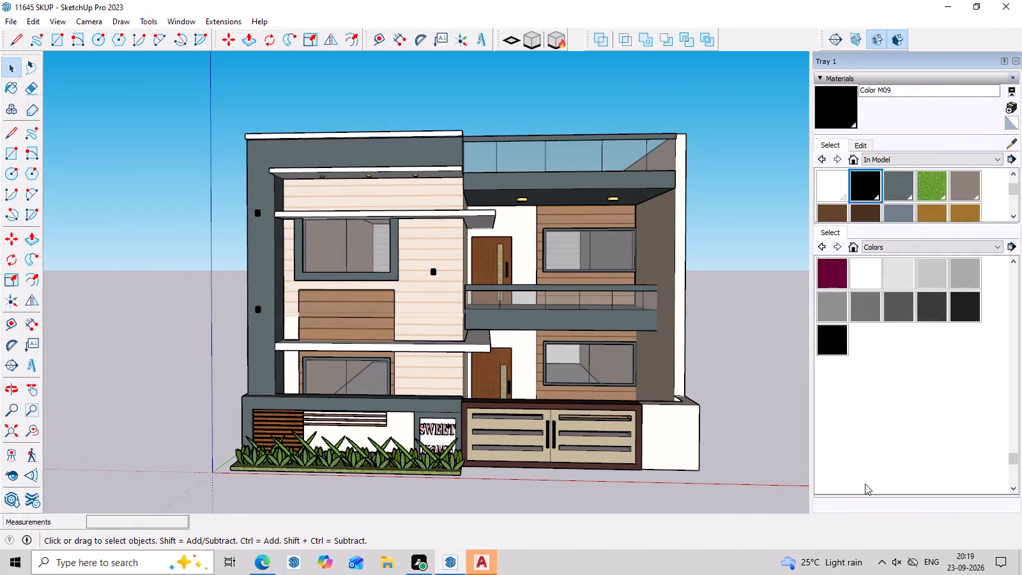
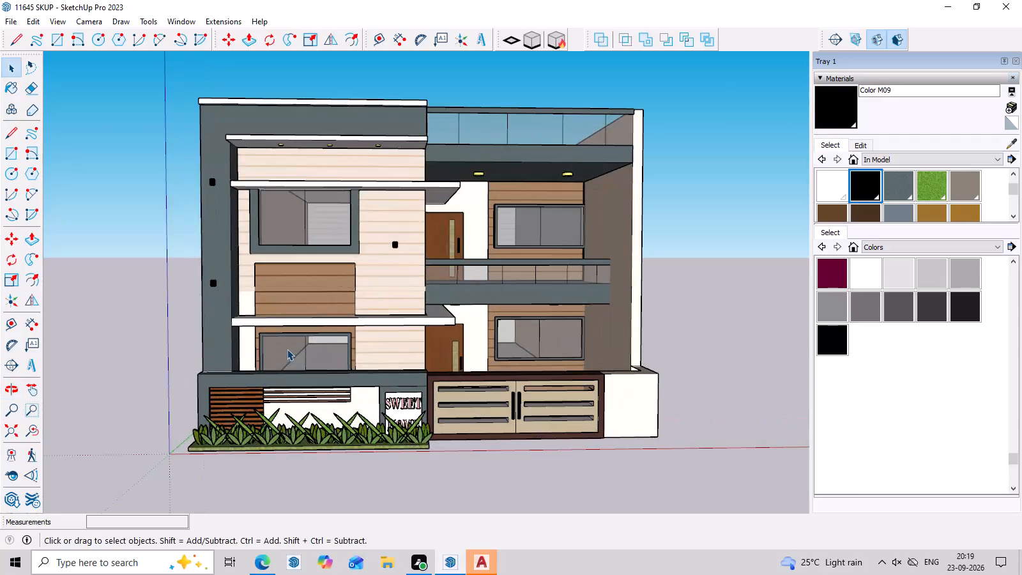
Examine the finished house from the front and toward its side wall at different distances.
scroll(287, 349, "down", 3)
middle_click_drag(386, 358, 305, 365)
scroll(305, 365, "up", 4)
scroll(305, 365, "down", 2)
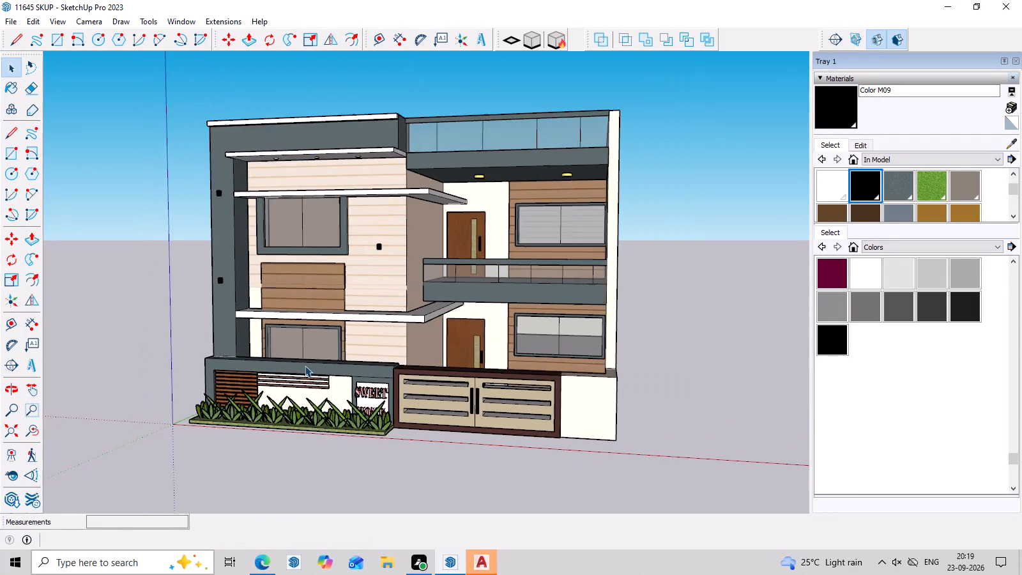
scroll(305, 365, "down", 2)
middle_click_drag(305, 366, 305, 380)
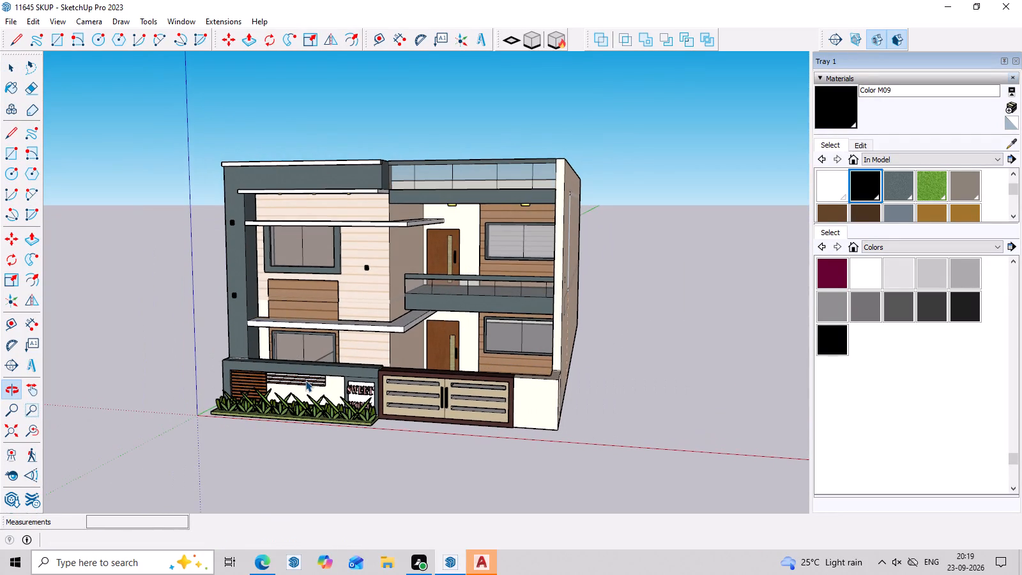
scroll(305, 380, "up", 2)
scroll(305, 380, "down", 5)
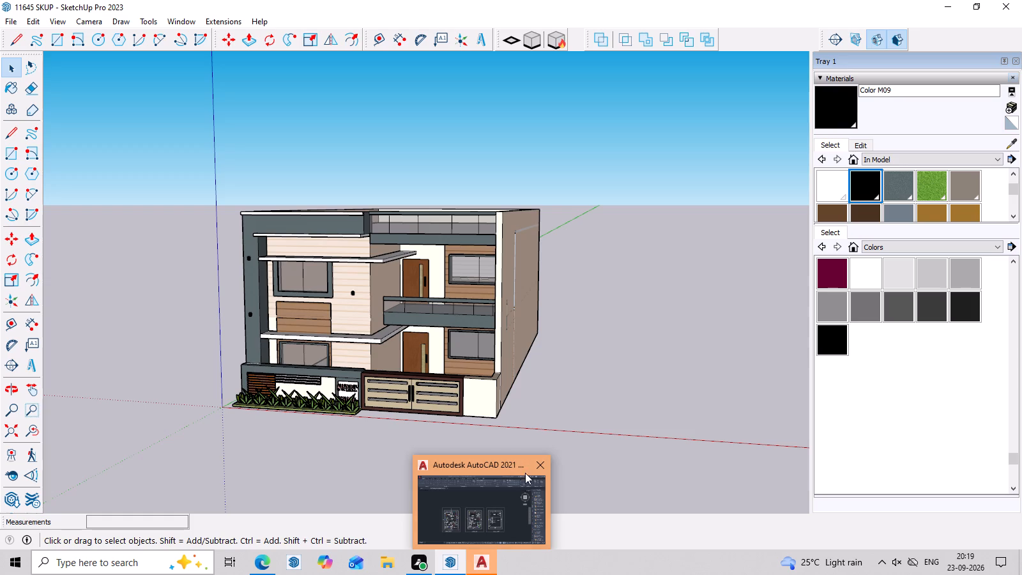
Switch to AutoCAD, dismiss its notice about reference files not found, and return to the SketchUp house model.
left_click(537, 465)
left_click(659, 187)
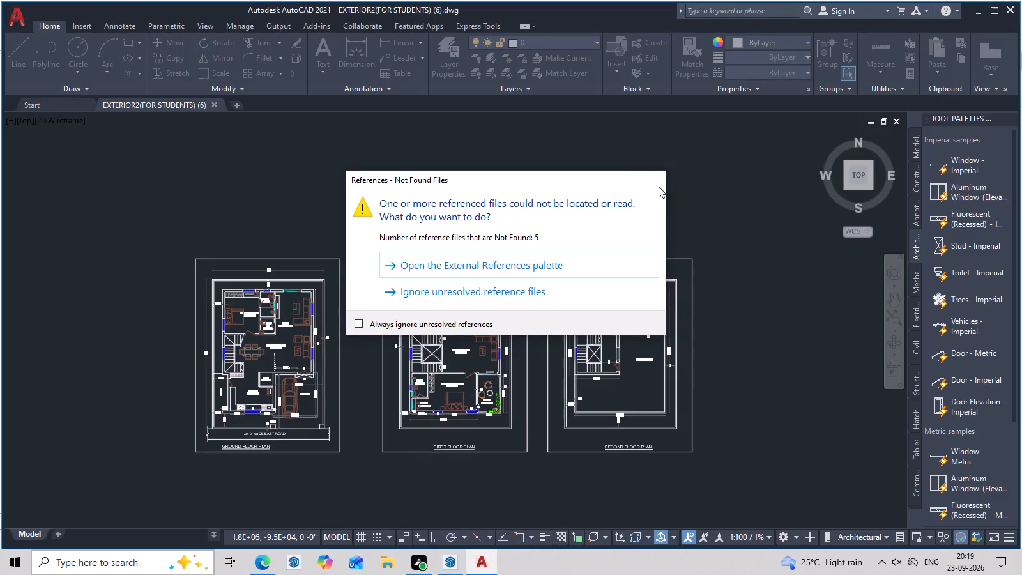
left_click(447, 561)
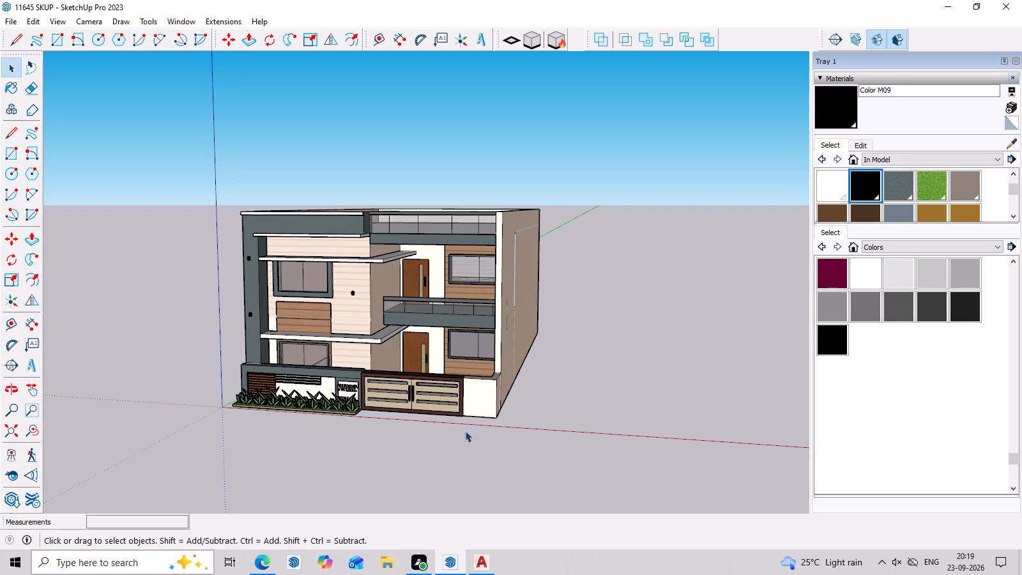
Review the house's front facade, balcony, gate and side wall from low and frontal angles at different distances.
scroll(473, 374, "down", 3)
middle_click_drag(445, 400, 458, 333)
scroll(458, 333, "up", 6)
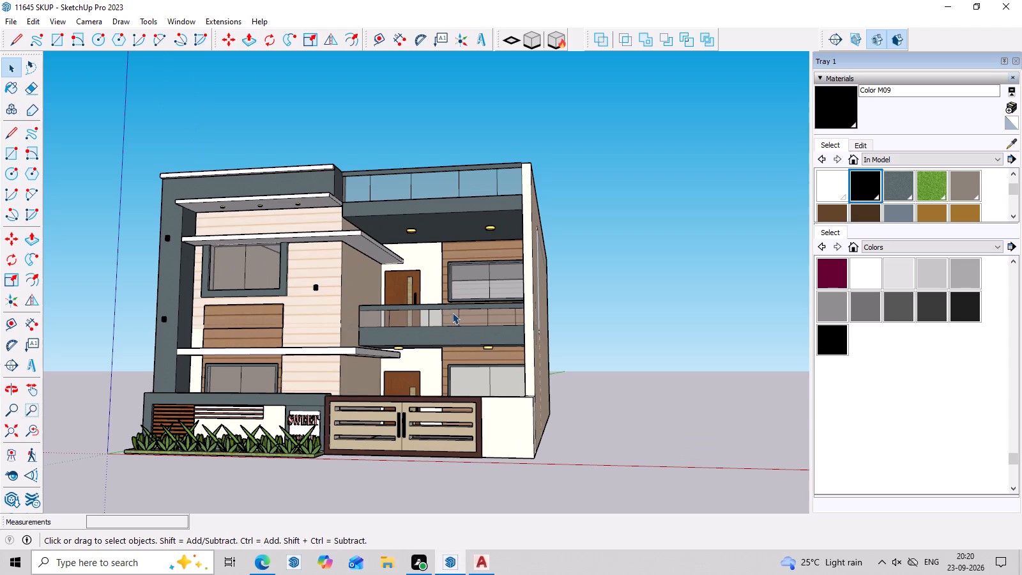
scroll(456, 291, "down", 2)
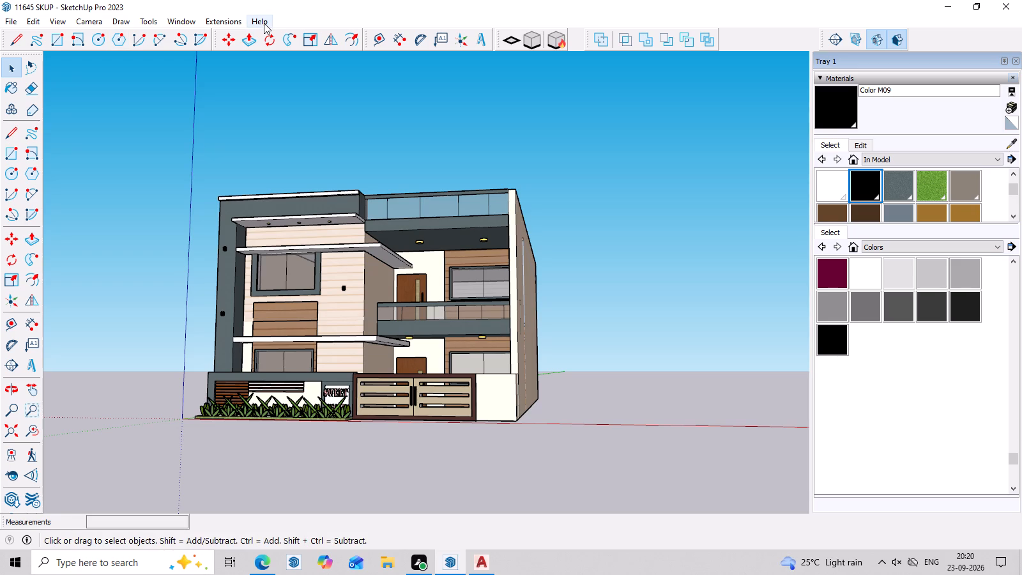
scroll(316, 29, "down", 4)
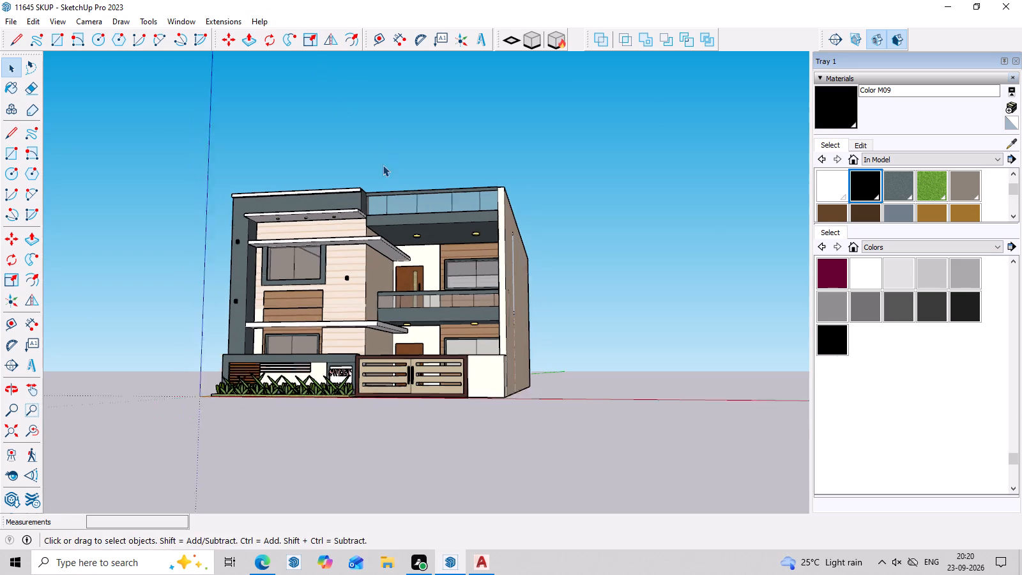
scroll(383, 165, "down", 1)
middle_click_drag(367, 217, 394, 240)
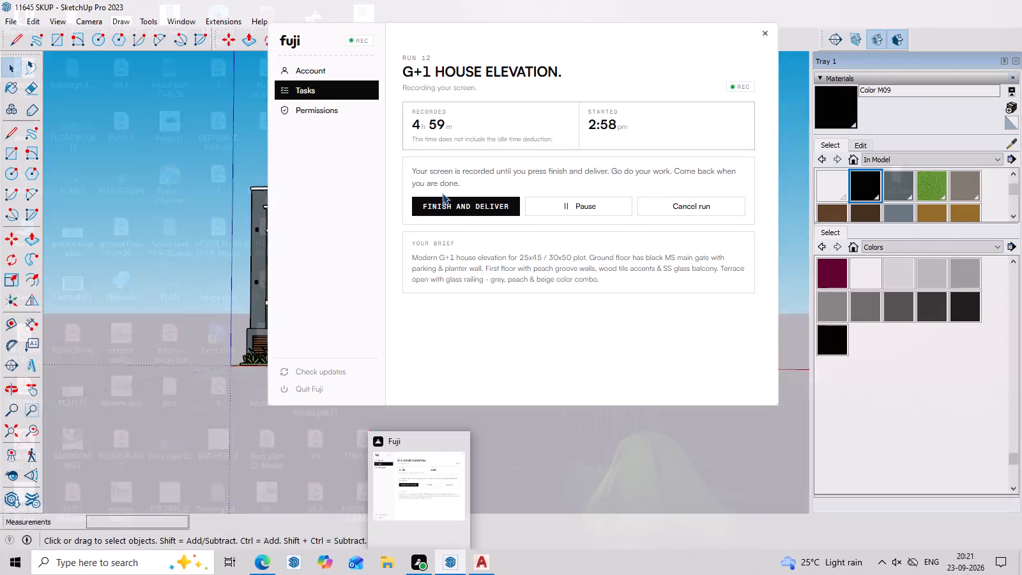
scroll(152, 188, "up", 3)
middle_click_drag(155, 195, 163, 256)
scroll(172, 183, "up", 2)
middle_click_drag(172, 182, 142, 122)
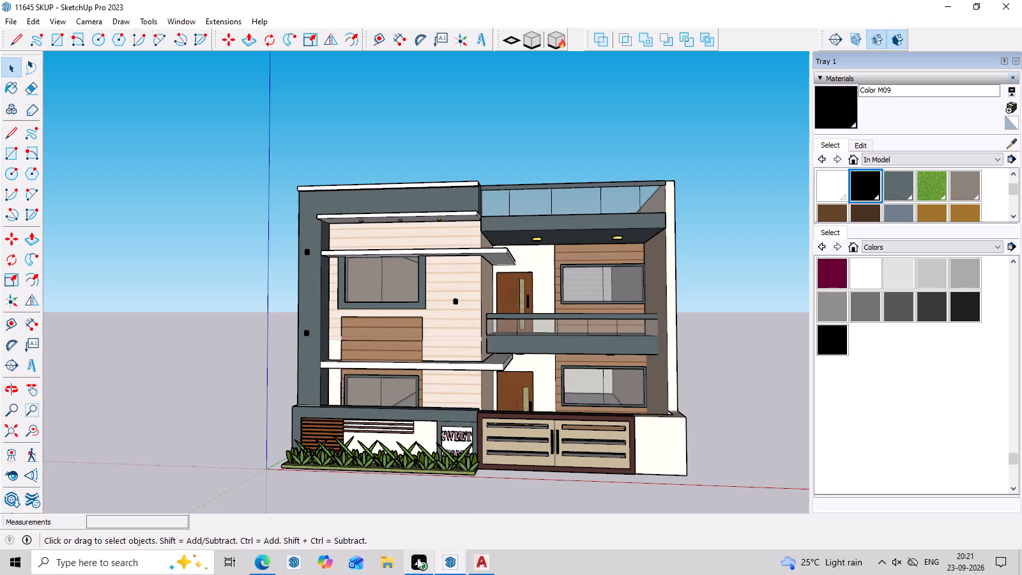
scroll(388, 302, "down", 2)
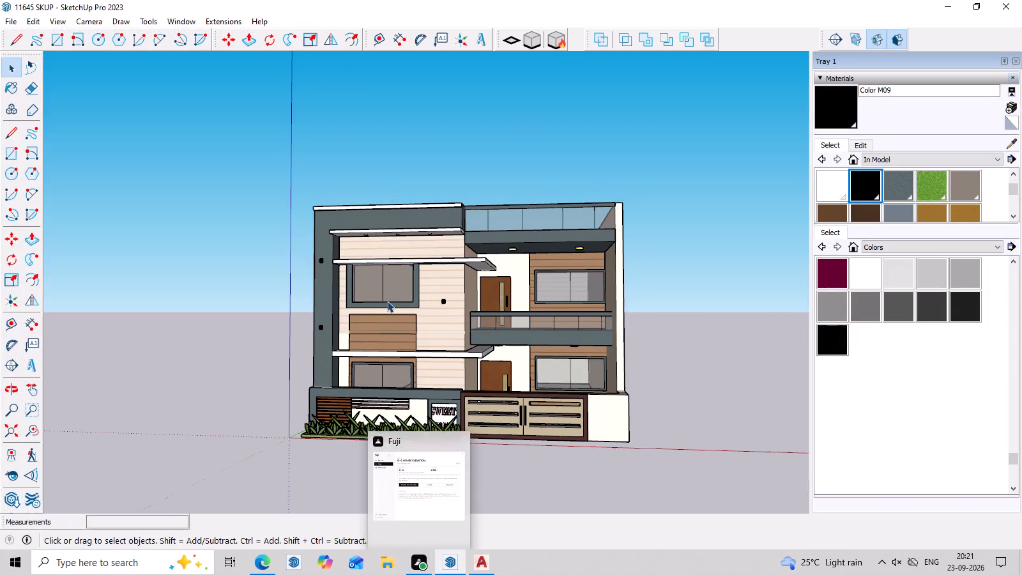